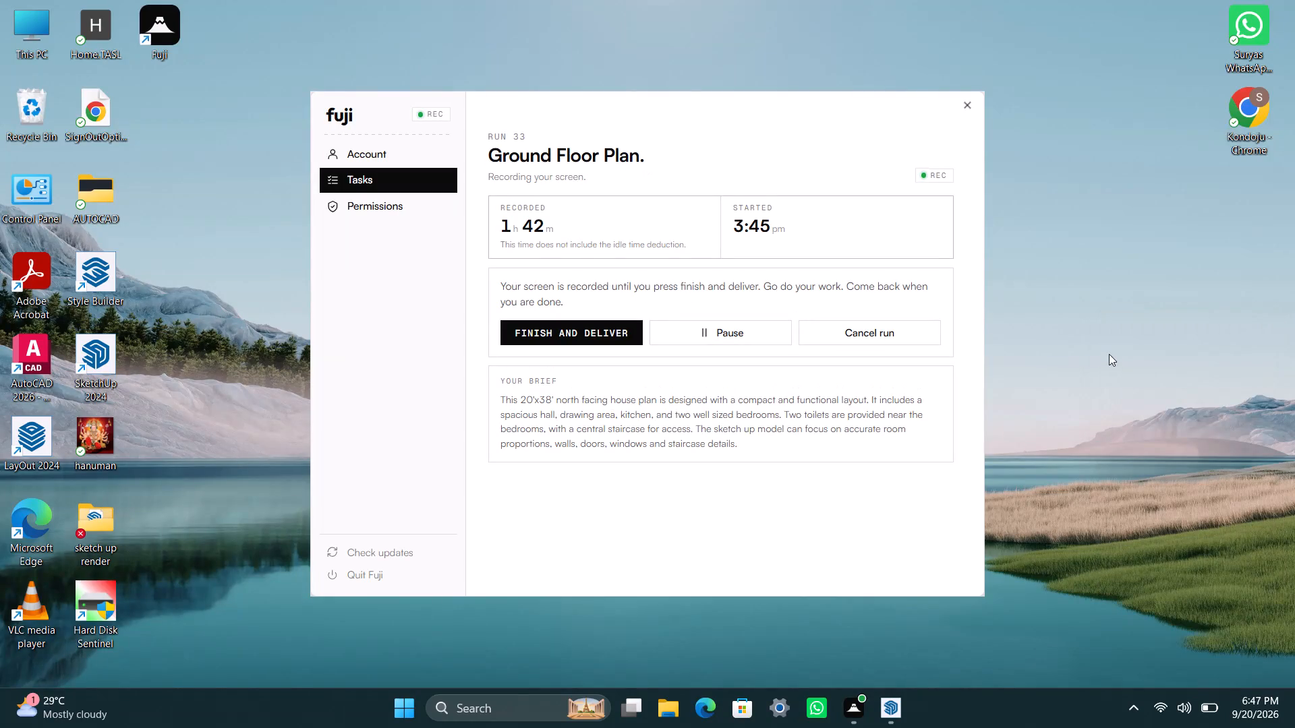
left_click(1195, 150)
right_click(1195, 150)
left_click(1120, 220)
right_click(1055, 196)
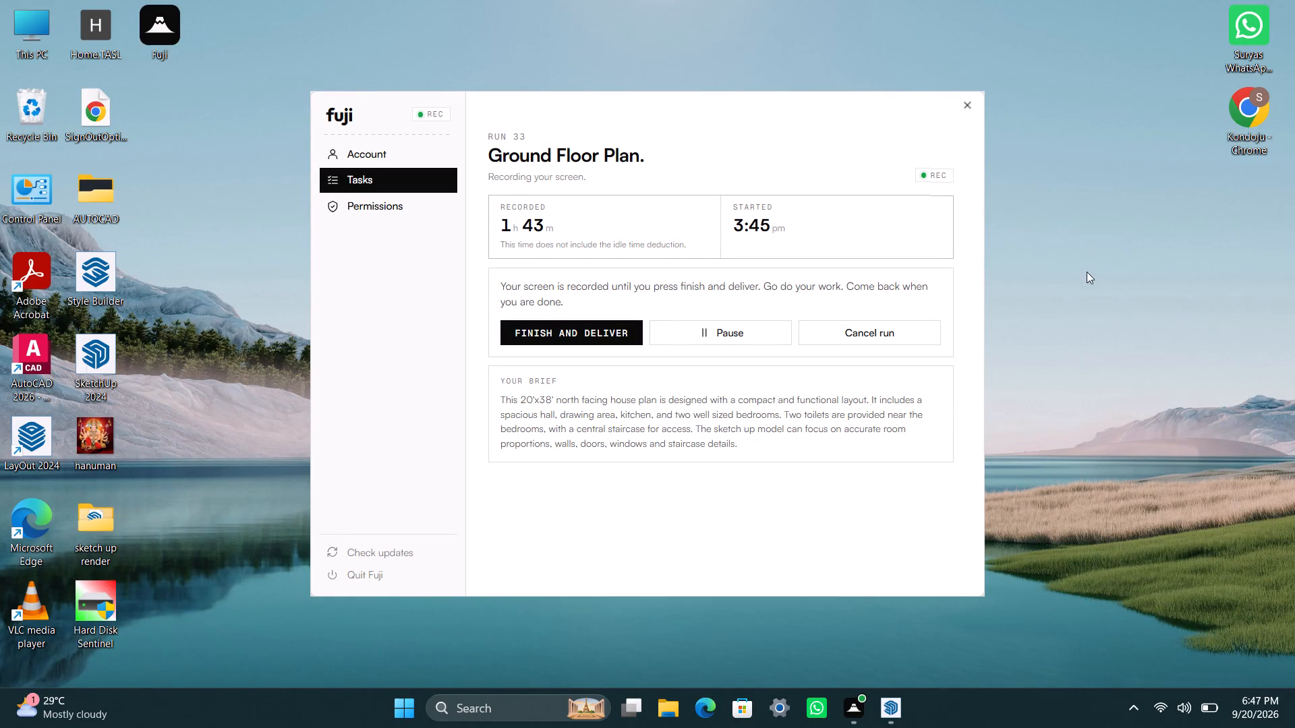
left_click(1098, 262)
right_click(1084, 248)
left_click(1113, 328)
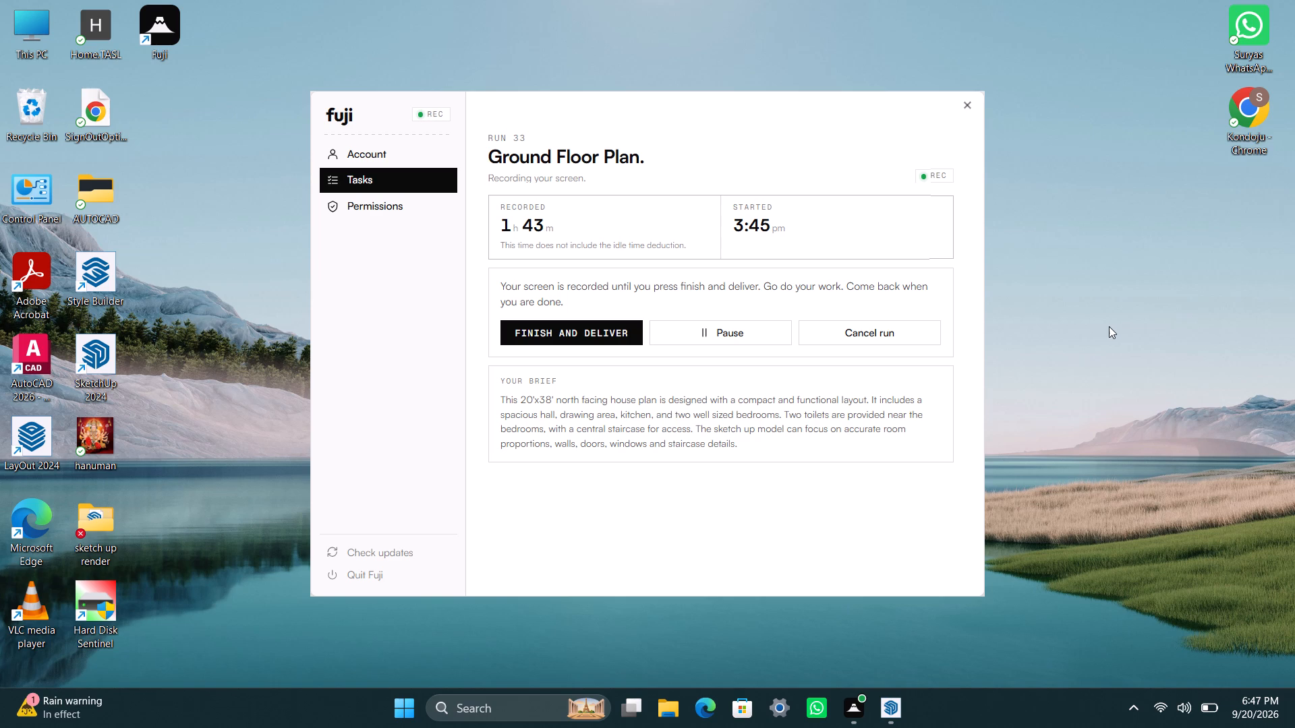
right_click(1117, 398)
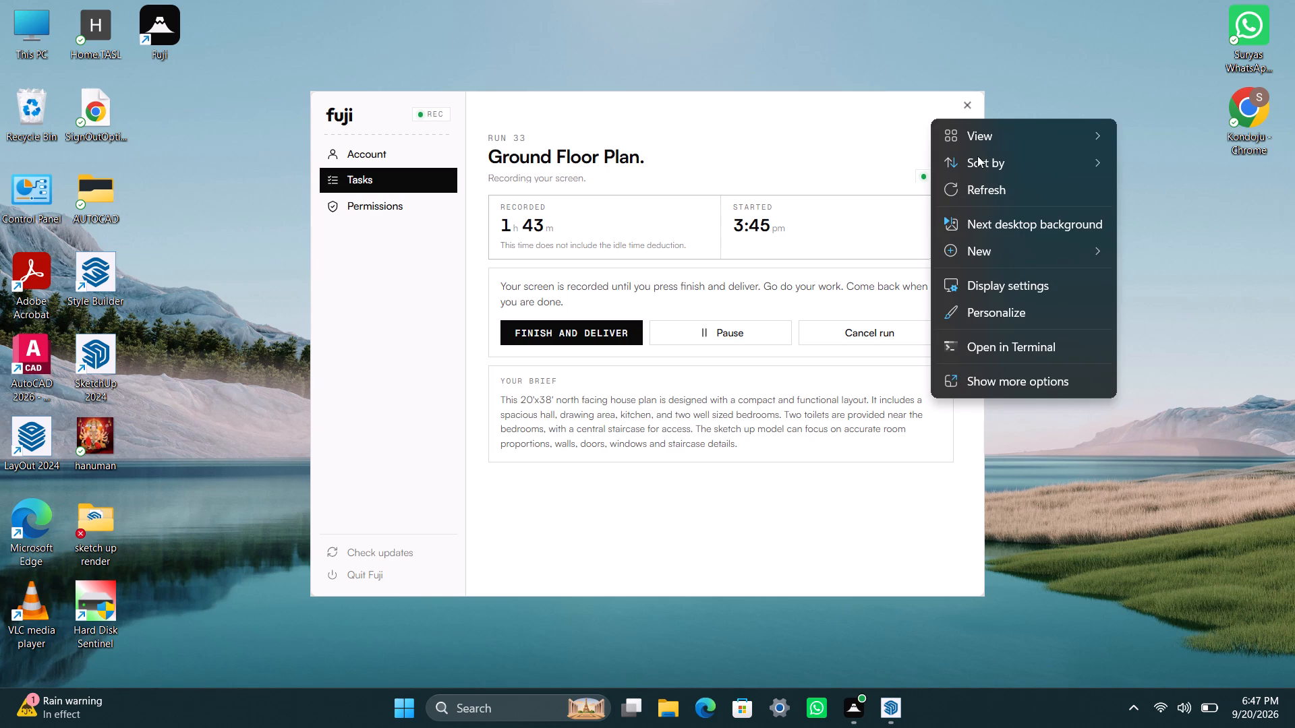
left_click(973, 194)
Switch to SketchUp and save the 20'x38' HP house model under its existing name.
left_click(889, 704)
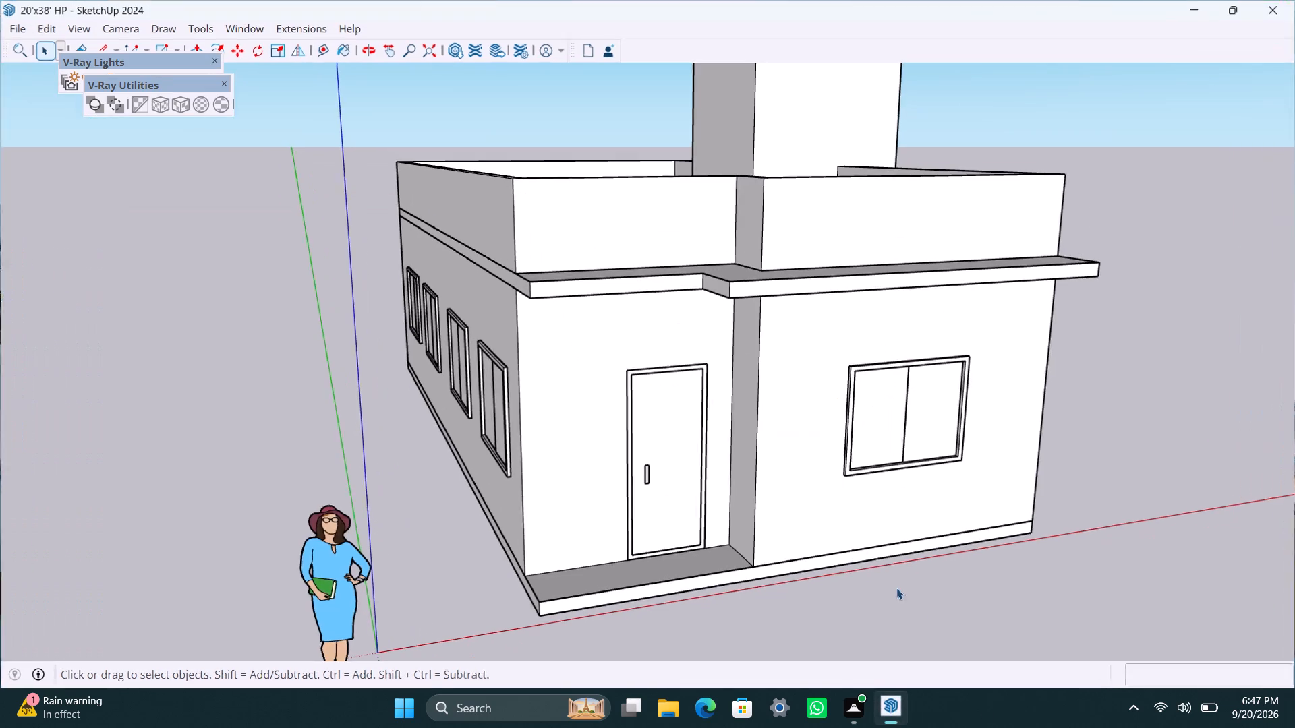
scroll(996, 463, "down", 4)
middle_click_drag(1118, 486, 720, 499)
scroll(736, 501, "up", 1)
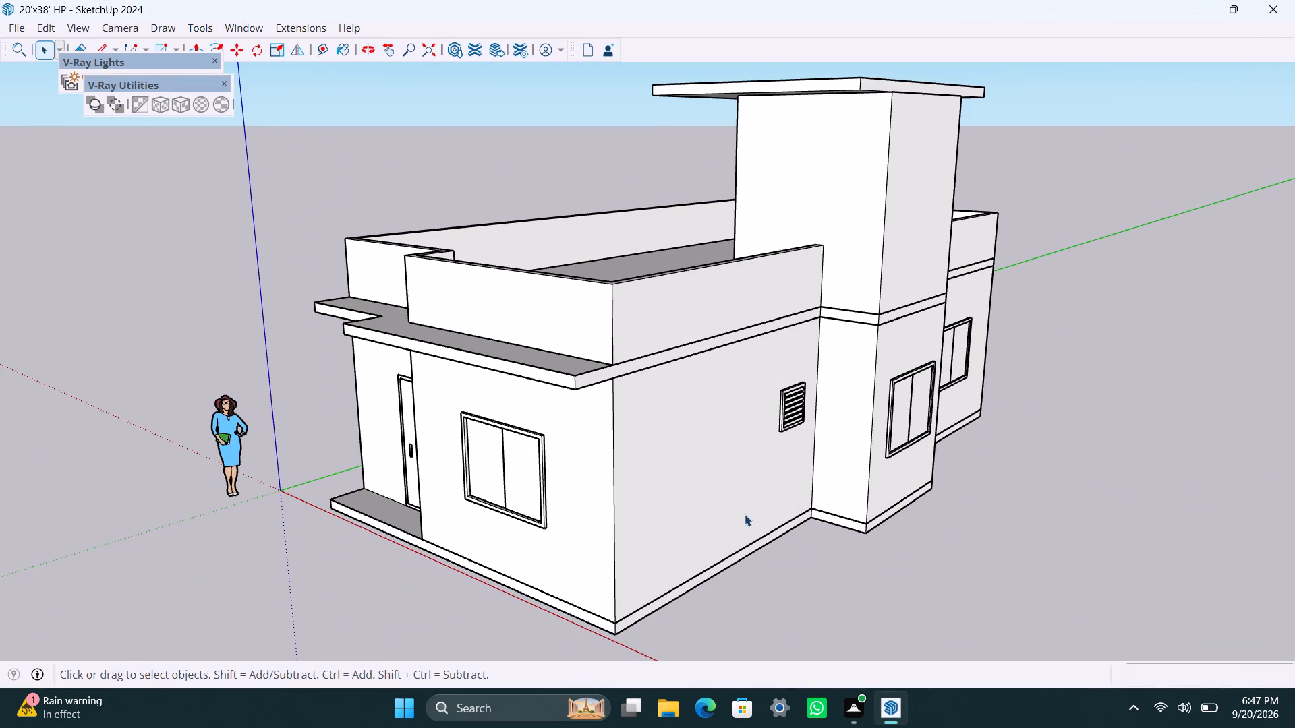
middle_click_drag(745, 514, 840, 471, "shift")
scroll(764, 489, "up", 2)
middle_click_drag(732, 535, 764, 553)
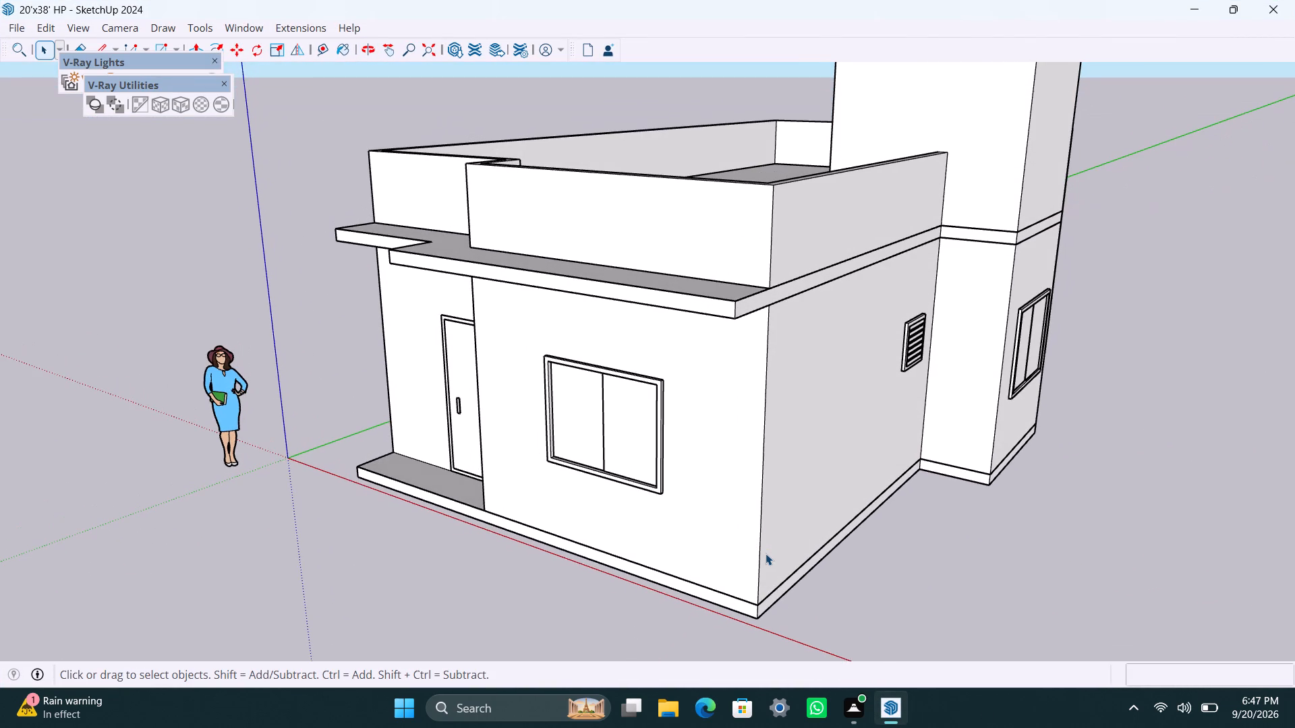
key("ctrl+s")
key("space")
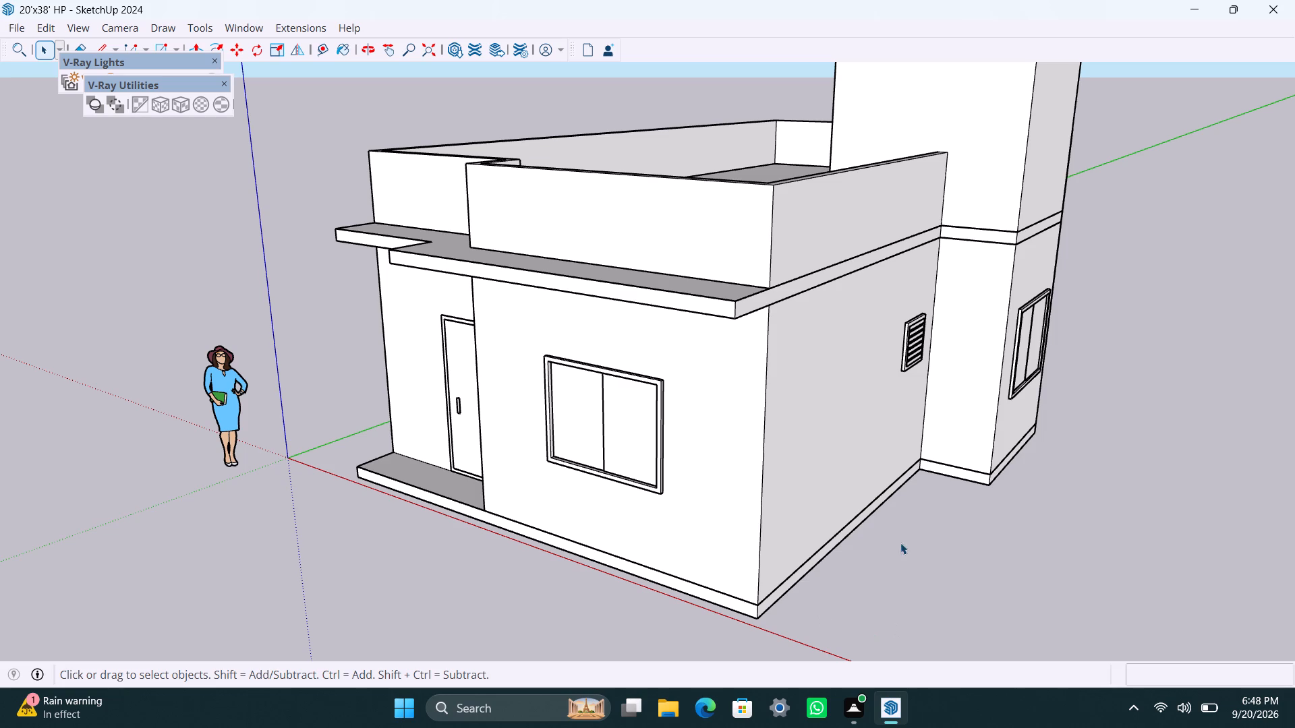
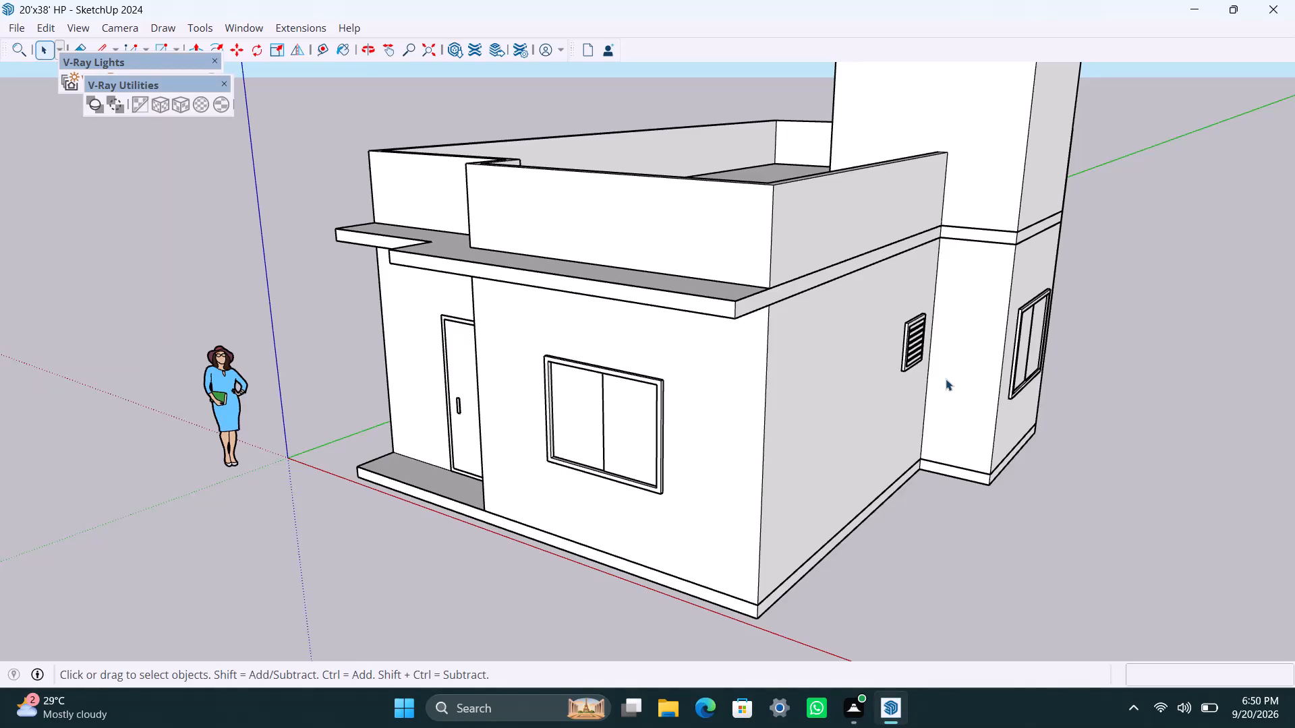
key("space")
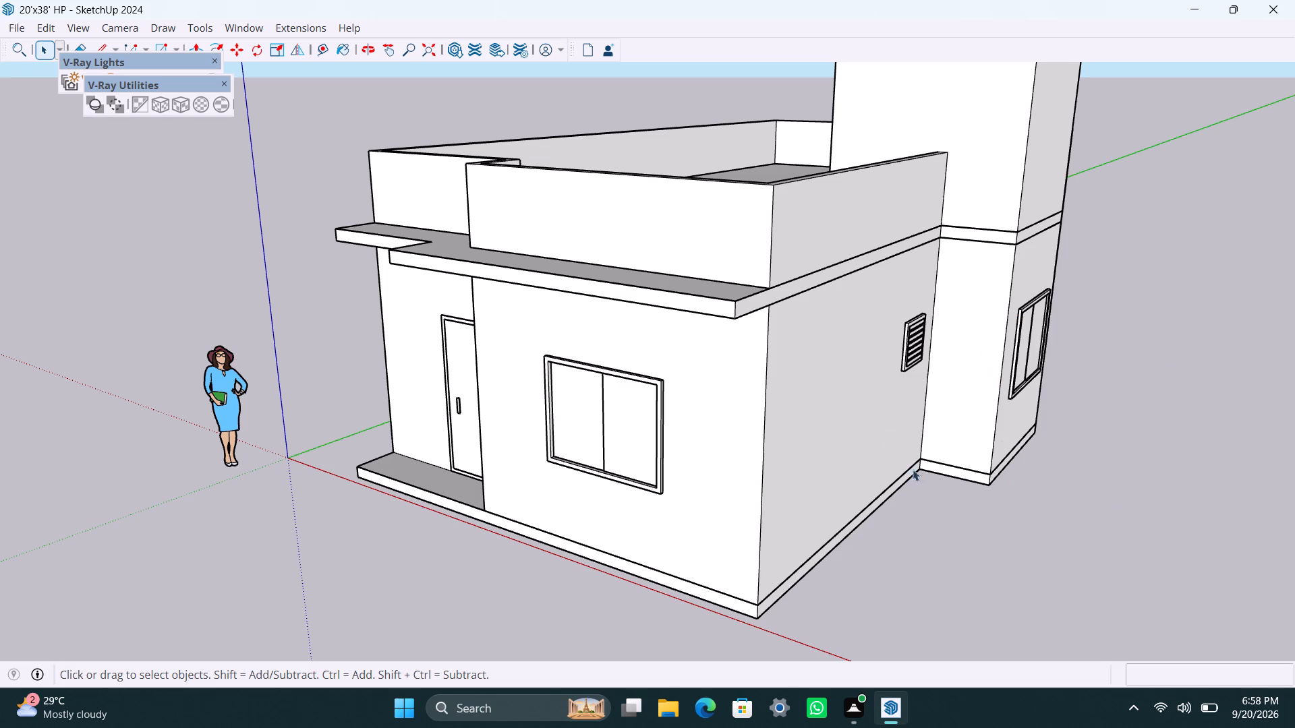
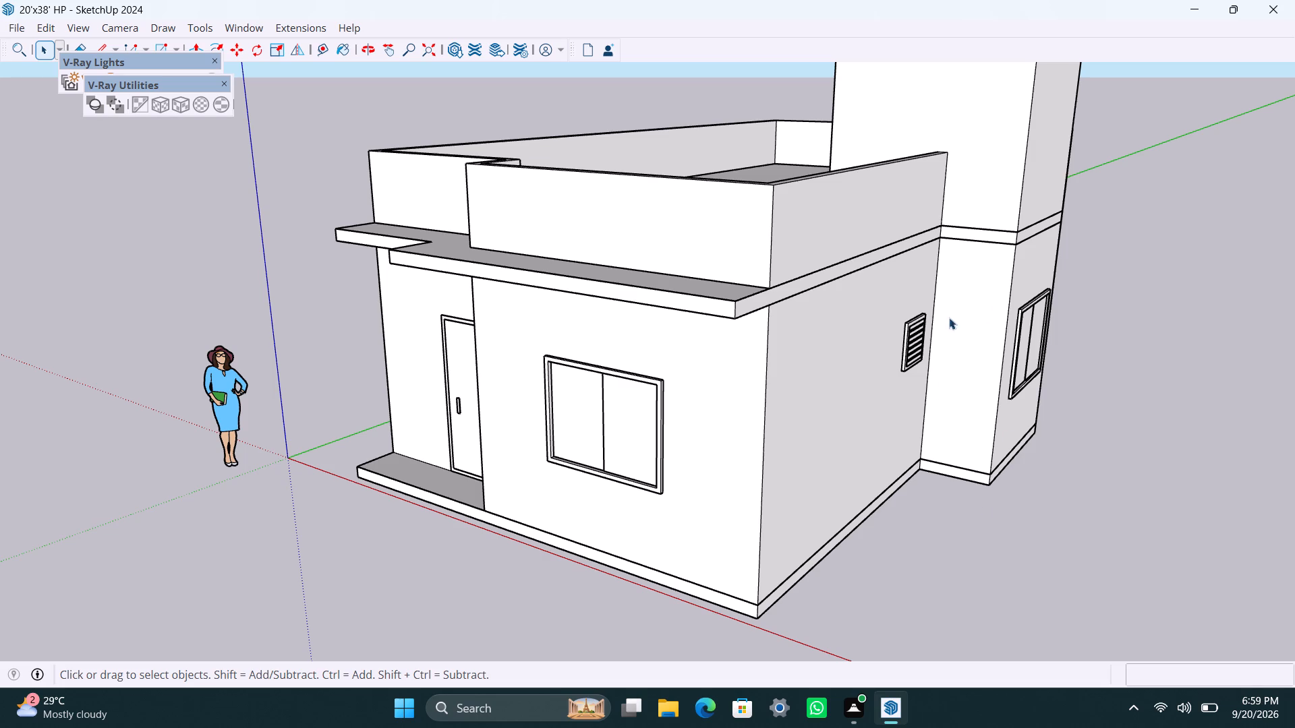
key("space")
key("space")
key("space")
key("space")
Examine the house exterior from the front, the stair-tower side and the side wall with four windows.
scroll(1014, 536, "down", 1, "ctrl")
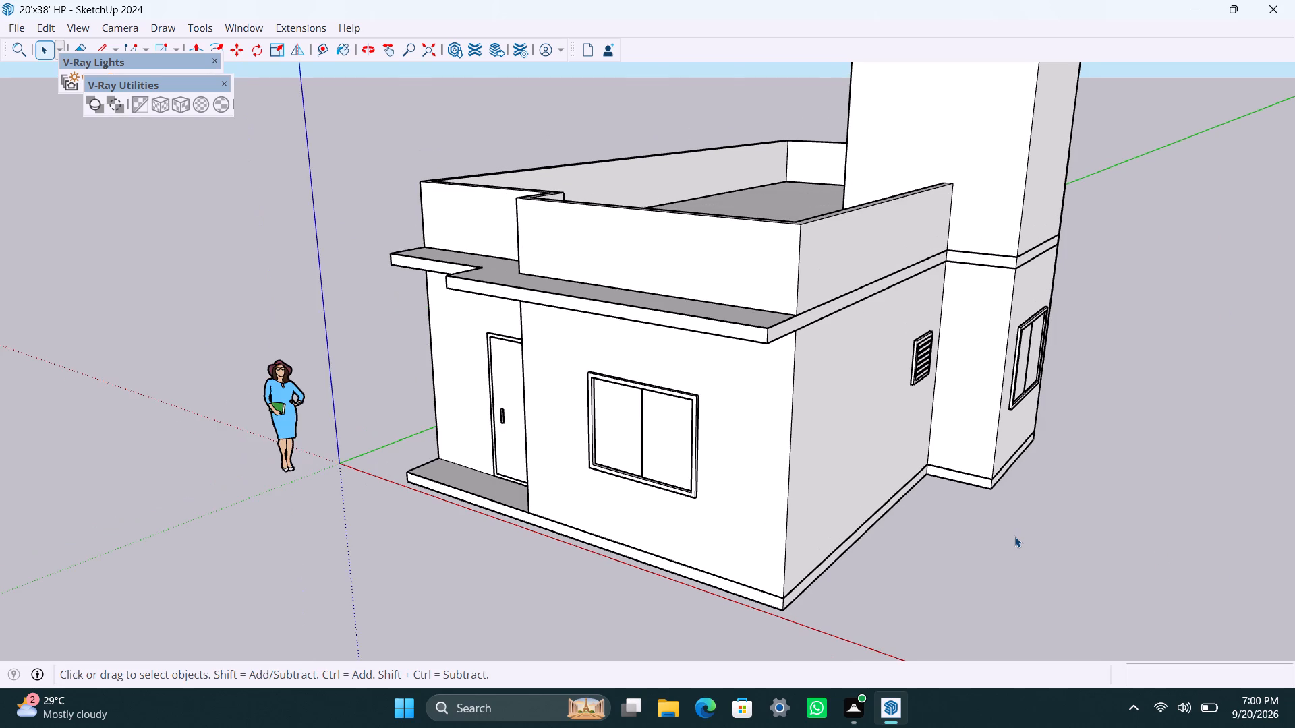
scroll(371, 512, "down", 2)
middle_click_drag(430, 477, 977, 517)
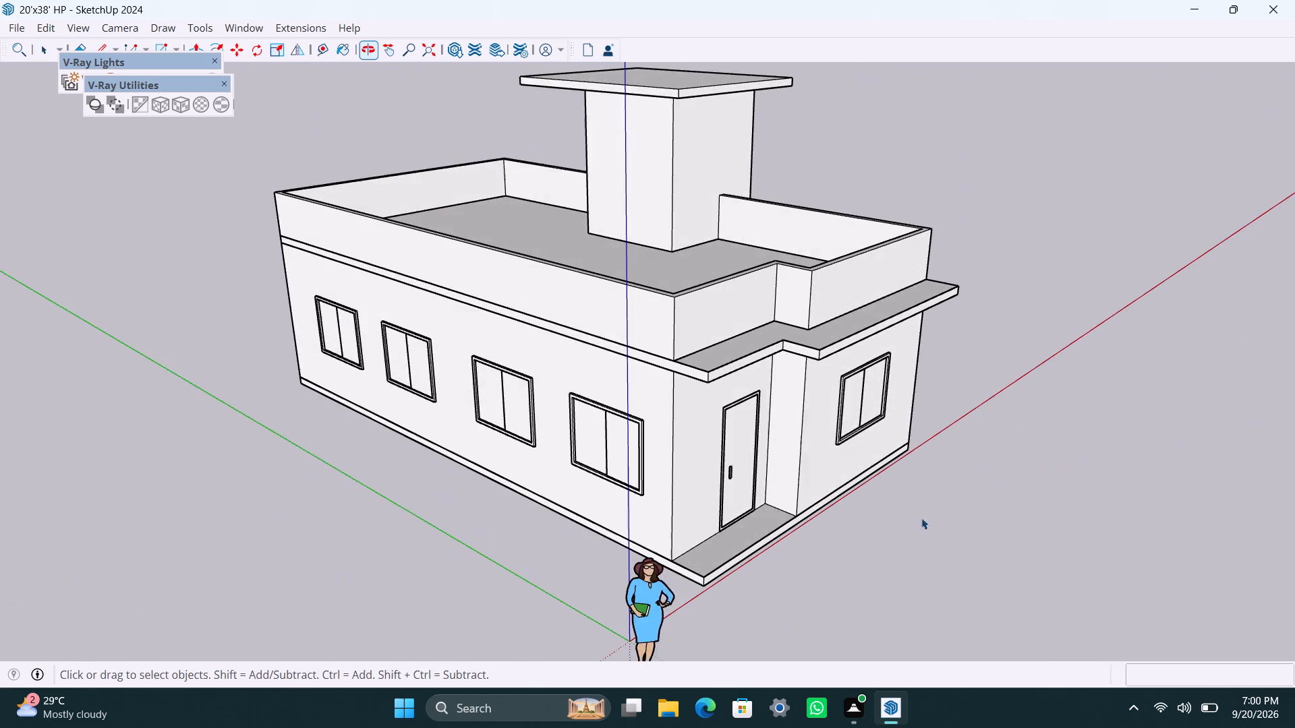
scroll(903, 517, "up", 2)
middle_click_drag(868, 520, 764, 483)
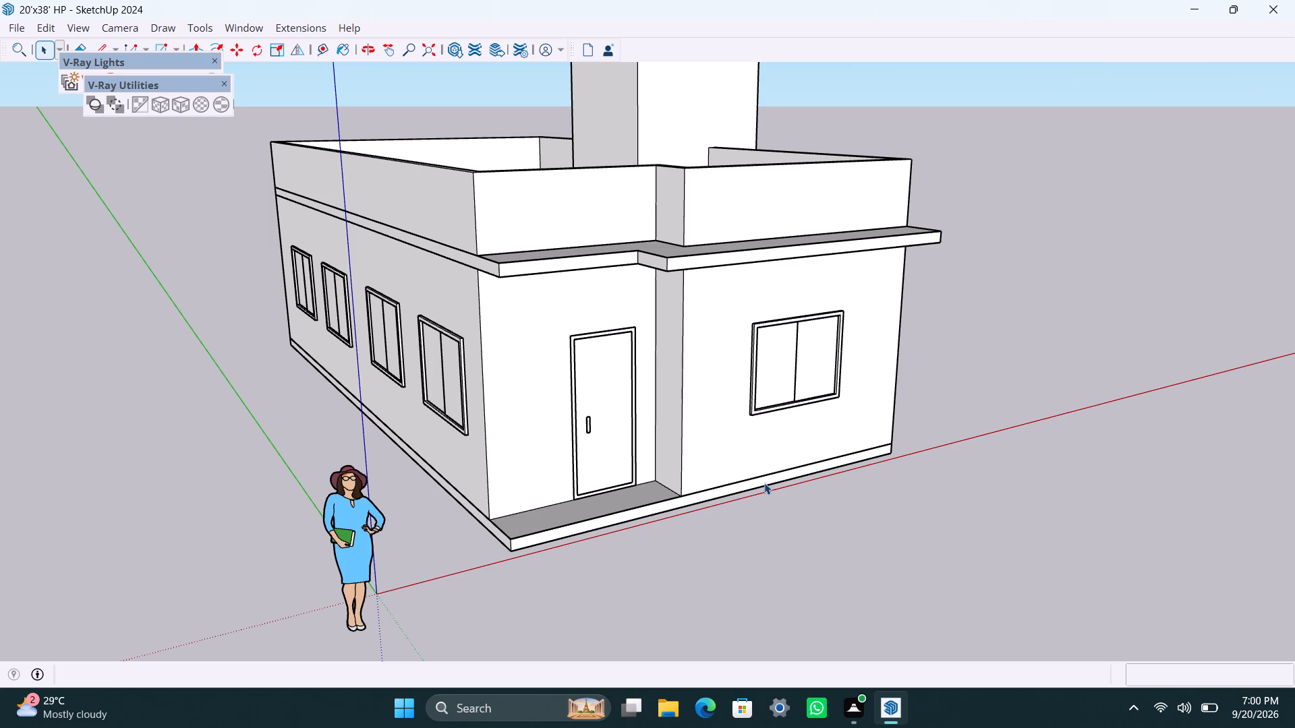
scroll(814, 487, "up", 3)
middle_click_drag(782, 507, 671, 504)
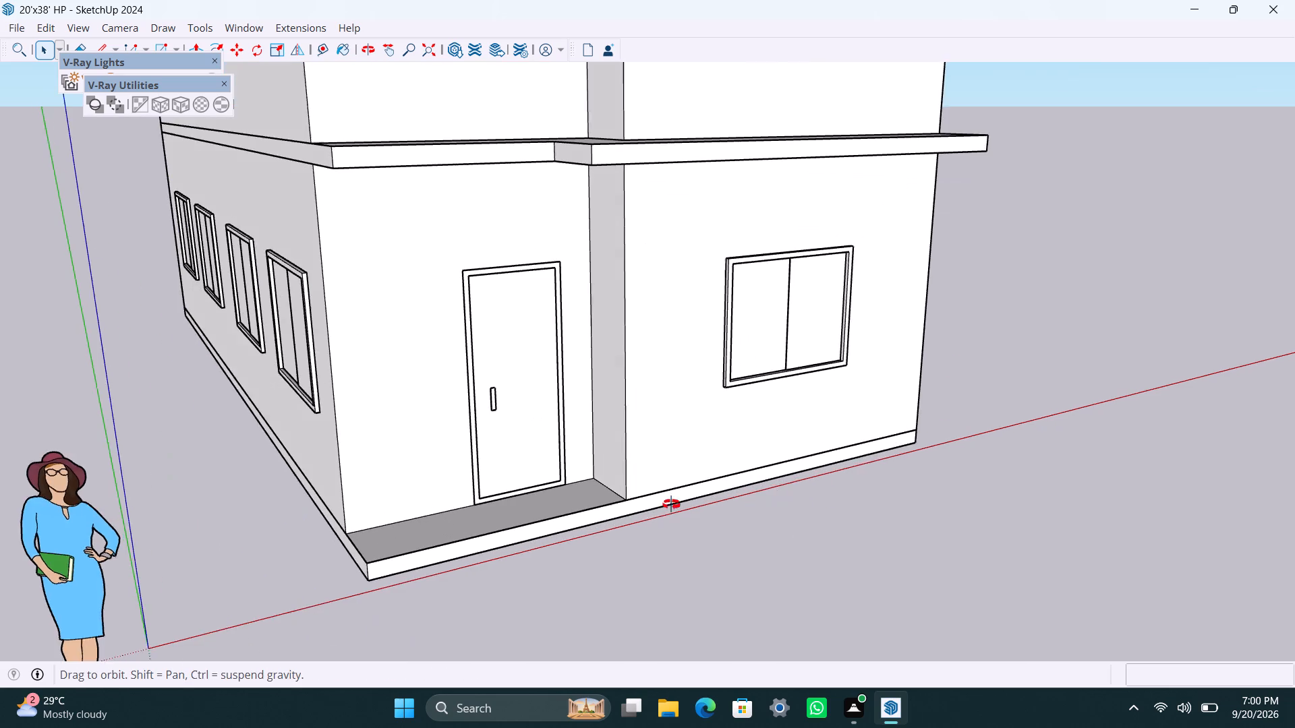
middle_click_drag(671, 504, 583, 498)
scroll(584, 499, "down", 2)
scroll(584, 499, "up", 2)
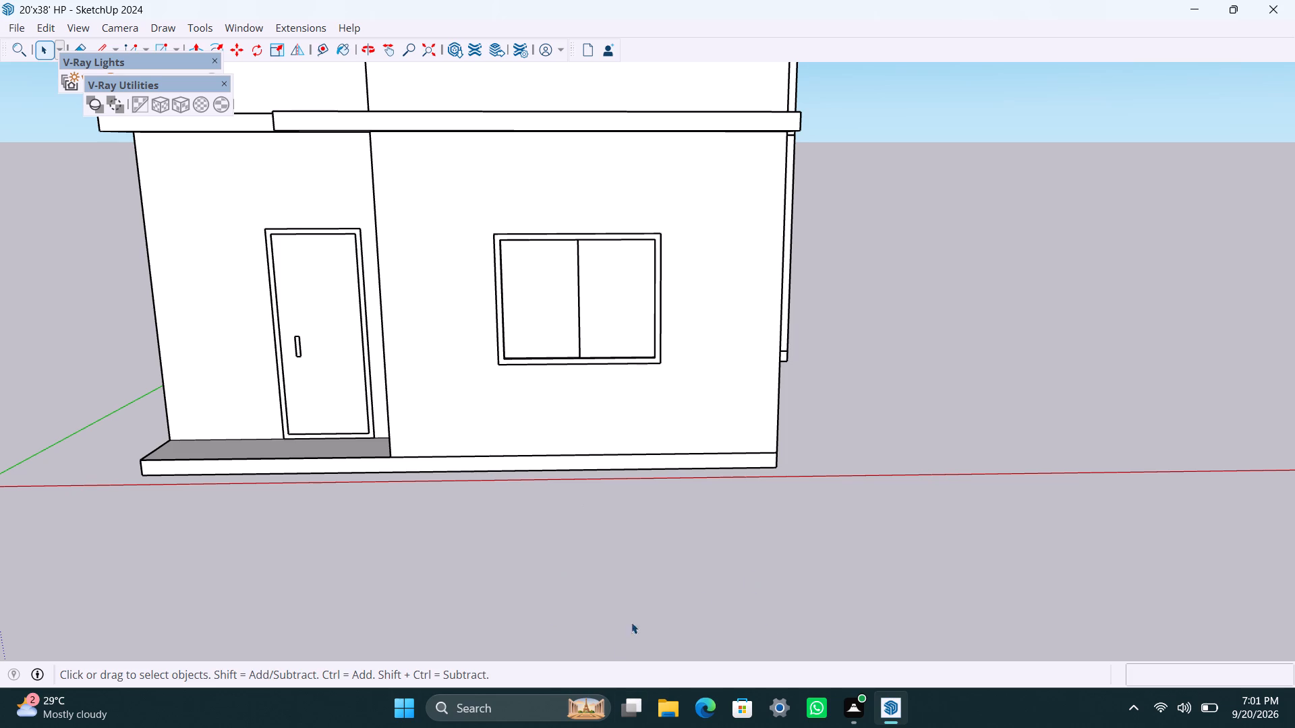
scroll(672, 513, "up", 2)
middle_click_drag(751, 483, 466, 492)
scroll(465, 490, "down", 4)
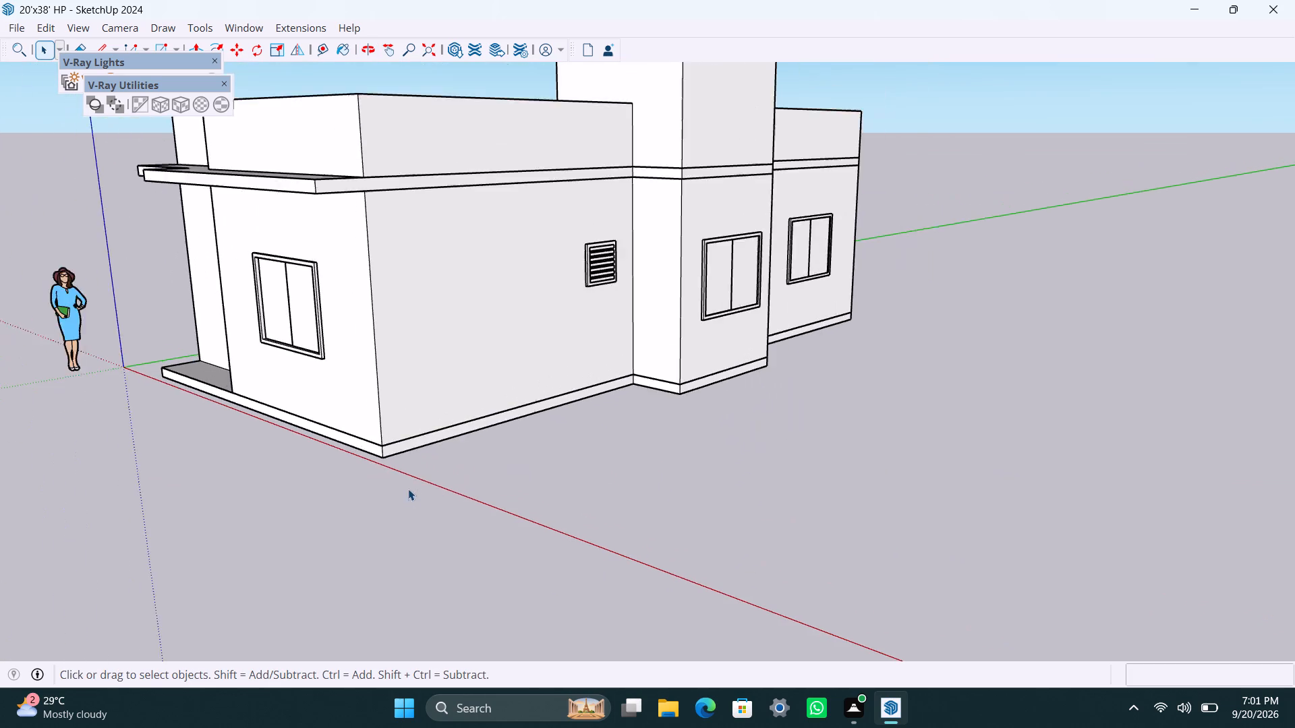
scroll(399, 443, "up", 2)
scroll(381, 386, "down", 4)
middle_click_drag(395, 396, 653, 547)
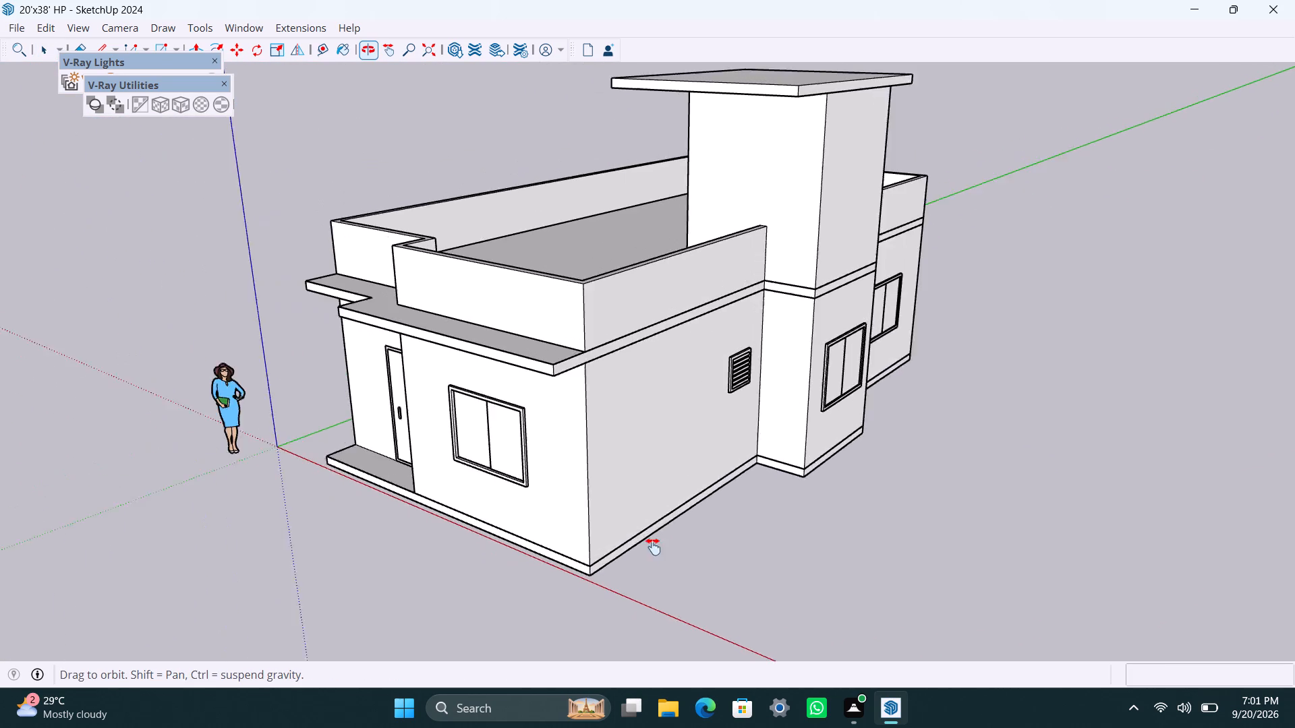
middle_click_drag(653, 547, 660, 550)
scroll(649, 496, "up", 2)
middle_click_drag(559, 508, 1190, 537)
scroll(682, 444, "up", 2)
scroll(621, 470, "down", 4)
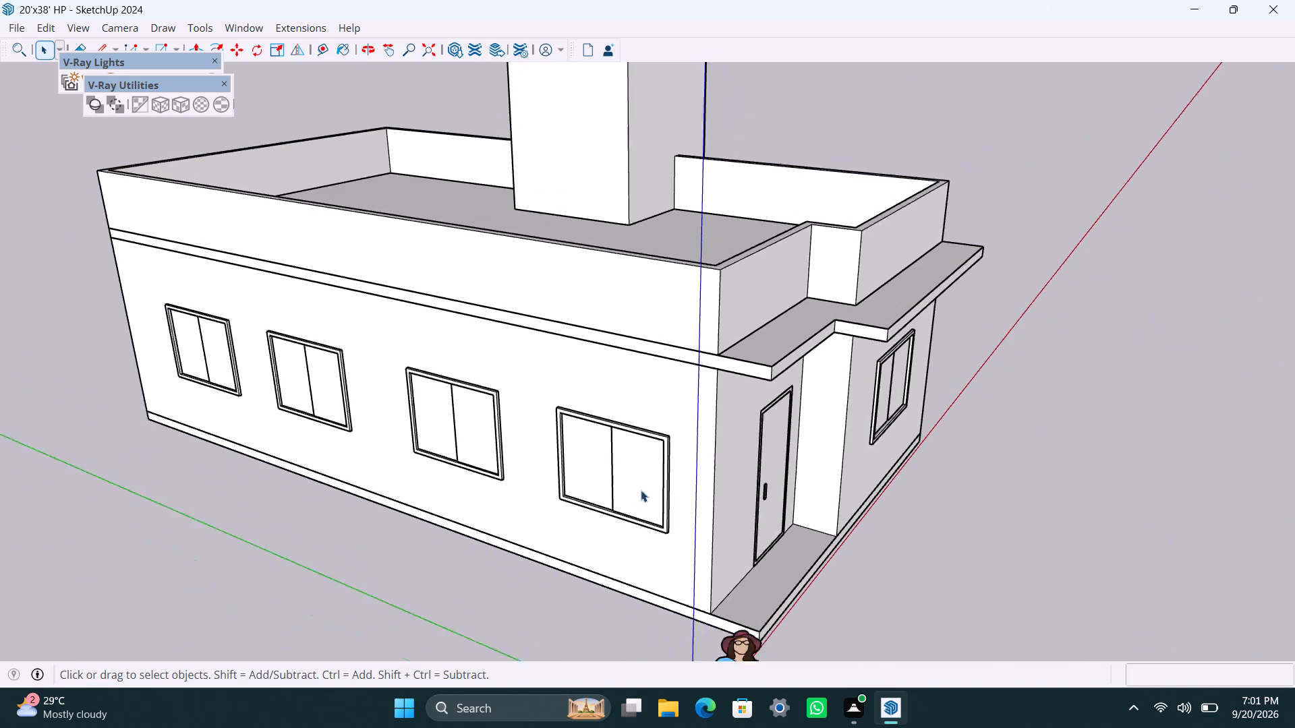
left_click(1049, 580)
key("space")
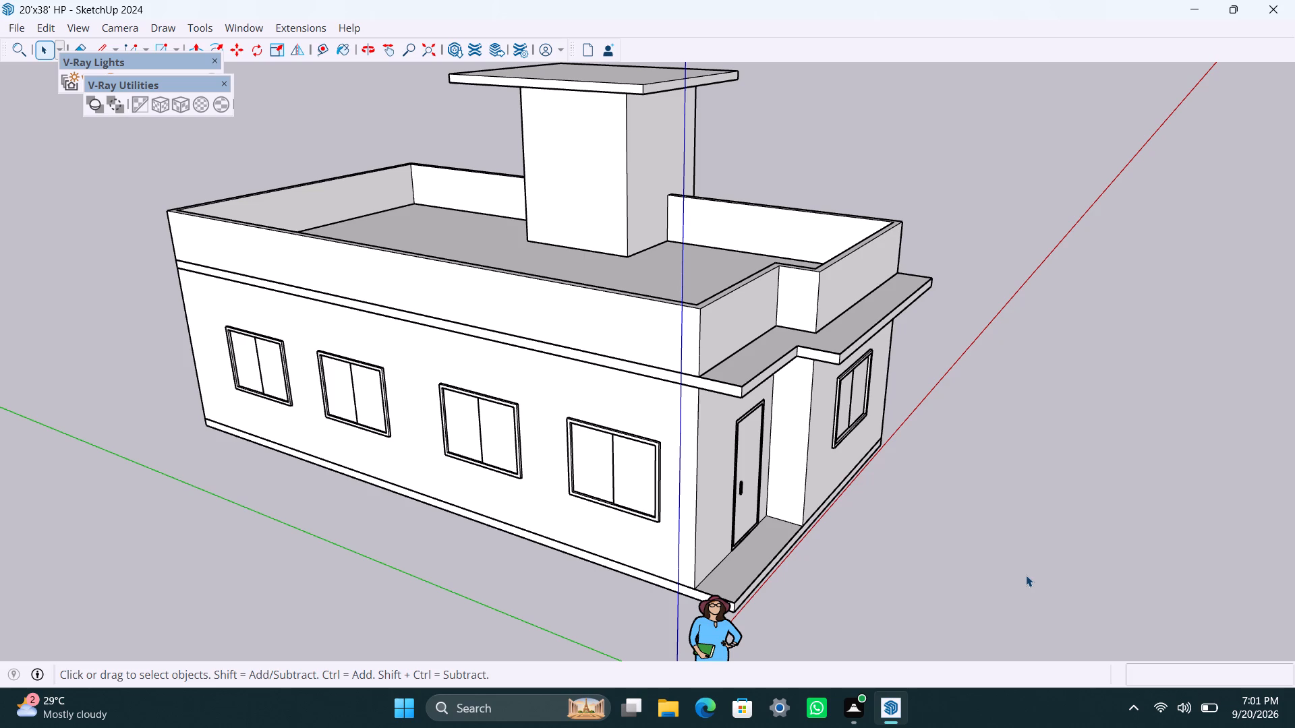
Examine the entrance corner up close, including the door, porch slab and adjoining windows.
scroll(822, 588, "up", 3)
middle_click_drag(839, 557, 836, 556)
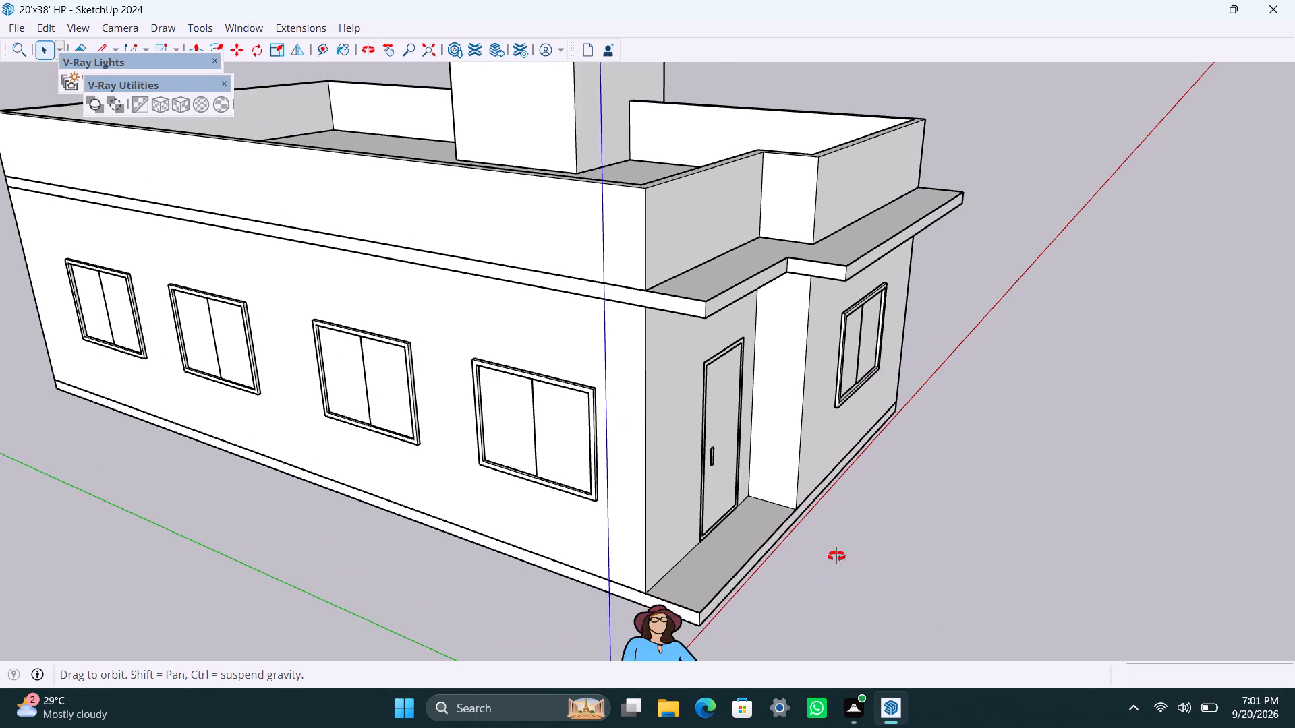
middle_click_drag(836, 556, 502, 527)
scroll(502, 527, "up", 3)
middle_click_drag(459, 524, 704, 545)
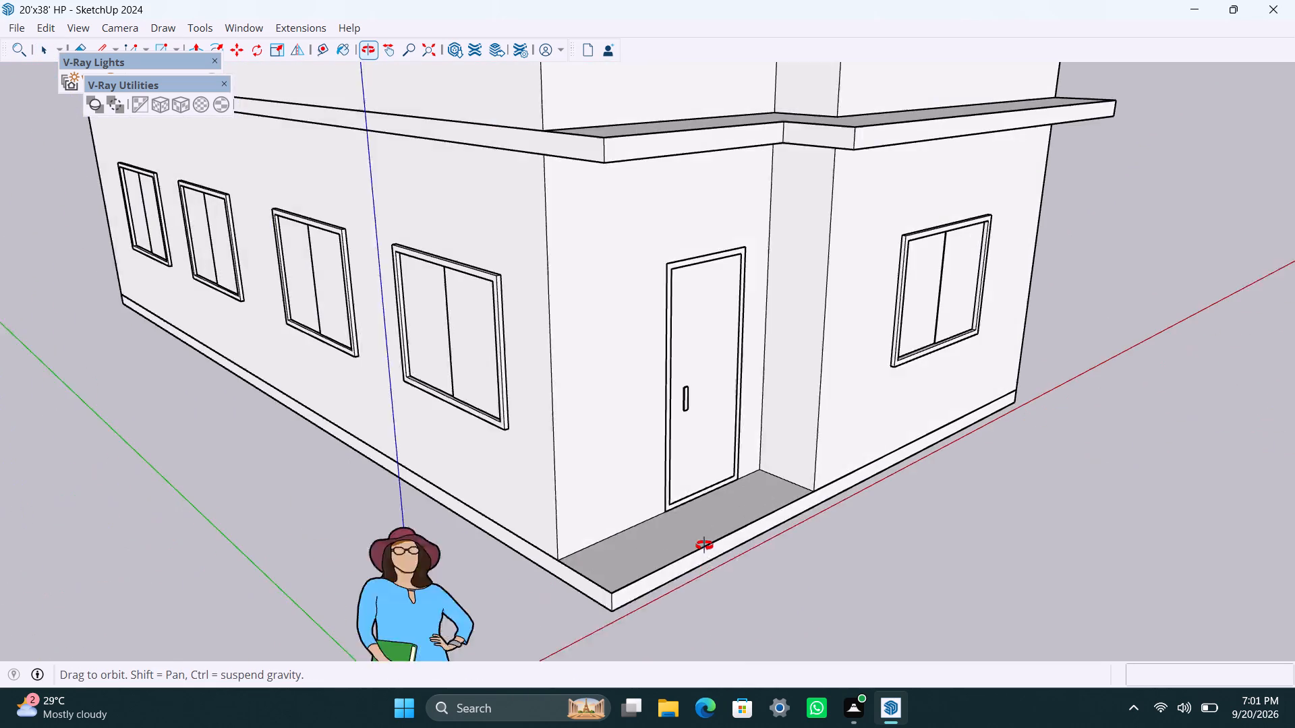
middle_click_drag(704, 545, 715, 547)
scroll(679, 543, "up", 4)
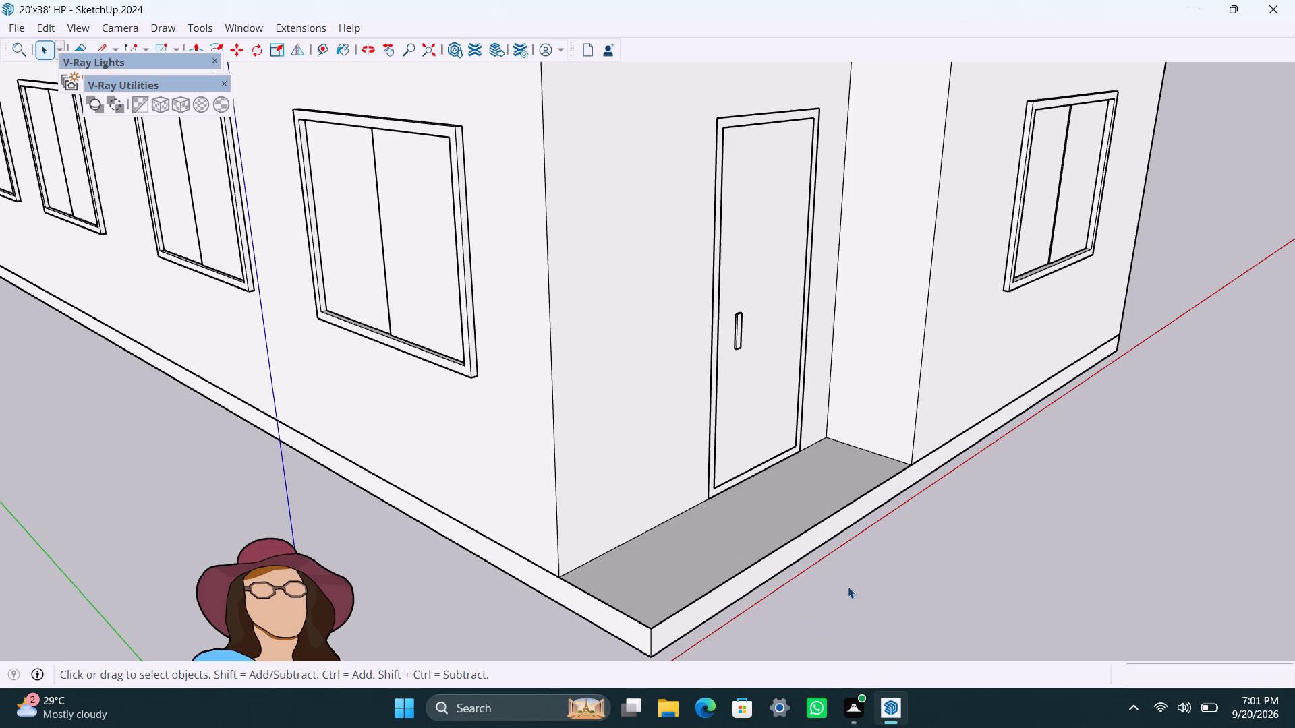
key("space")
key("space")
Delete the human scale figure standing near the origin in front of the house.
scroll(929, 454, "down", 9)
middle_click_drag(924, 445, 747, 449)
scroll(378, 521, "up", 2)
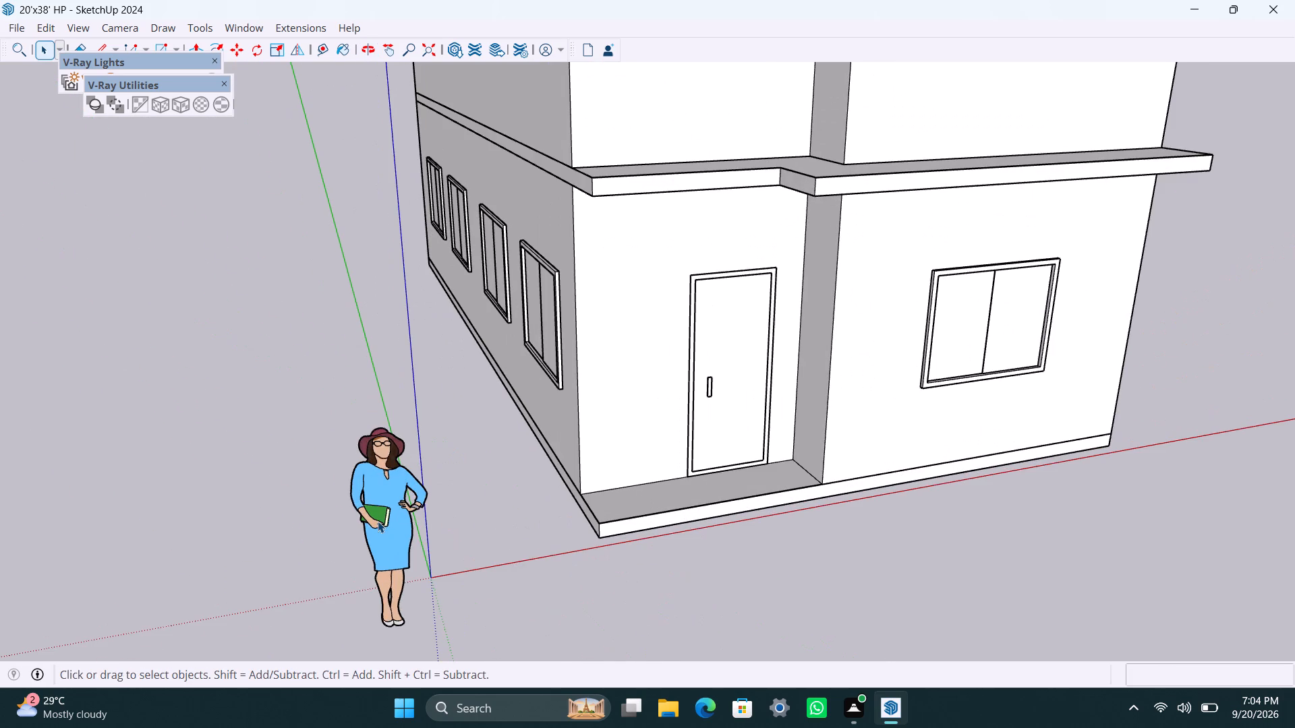
left_click(378, 520)
key("Delete")
Examine the front facade, canopy, roof parapet and stair tower from eye-level and raised viewpoints.
scroll(391, 430, "down", 4)
scroll(904, 539, "up", 2)
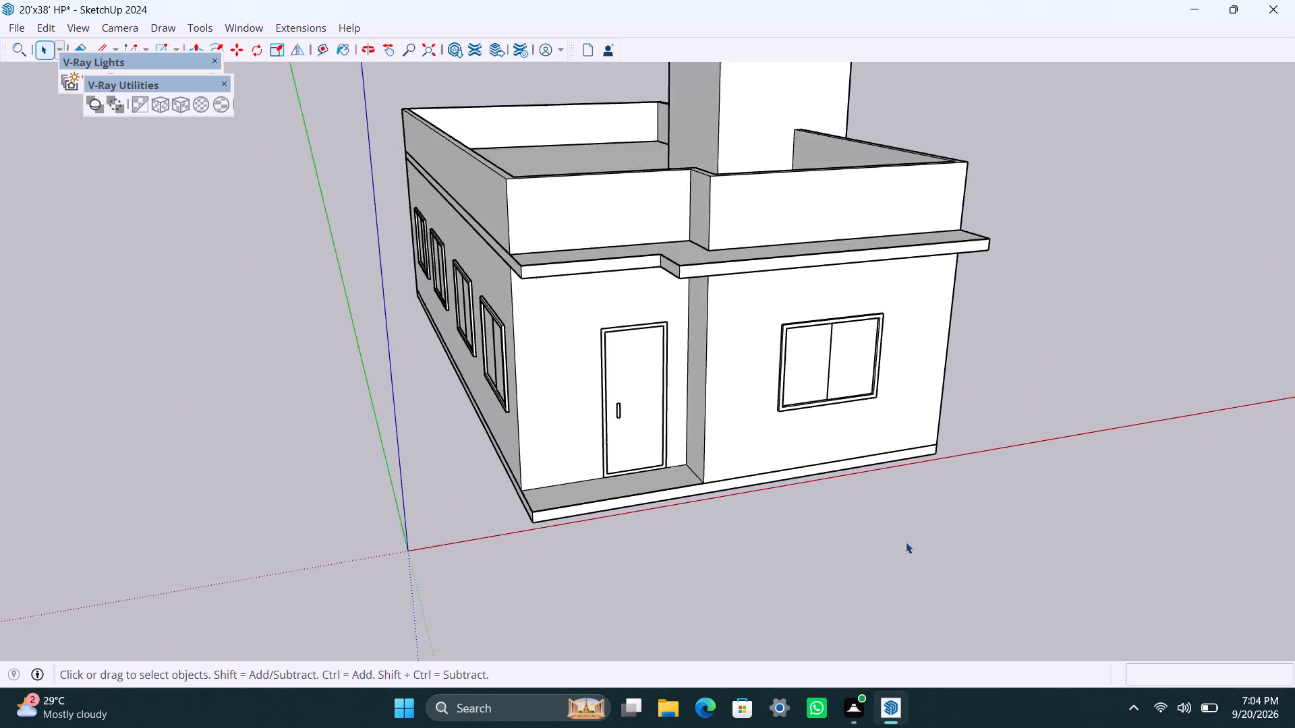
scroll(906, 542, "up", 2)
middle_click_drag(872, 526, 646, 526)
scroll(593, 437, "down", 3)
scroll(496, 406, "up", 2)
middle_click_drag(524, 437, 531, 445)
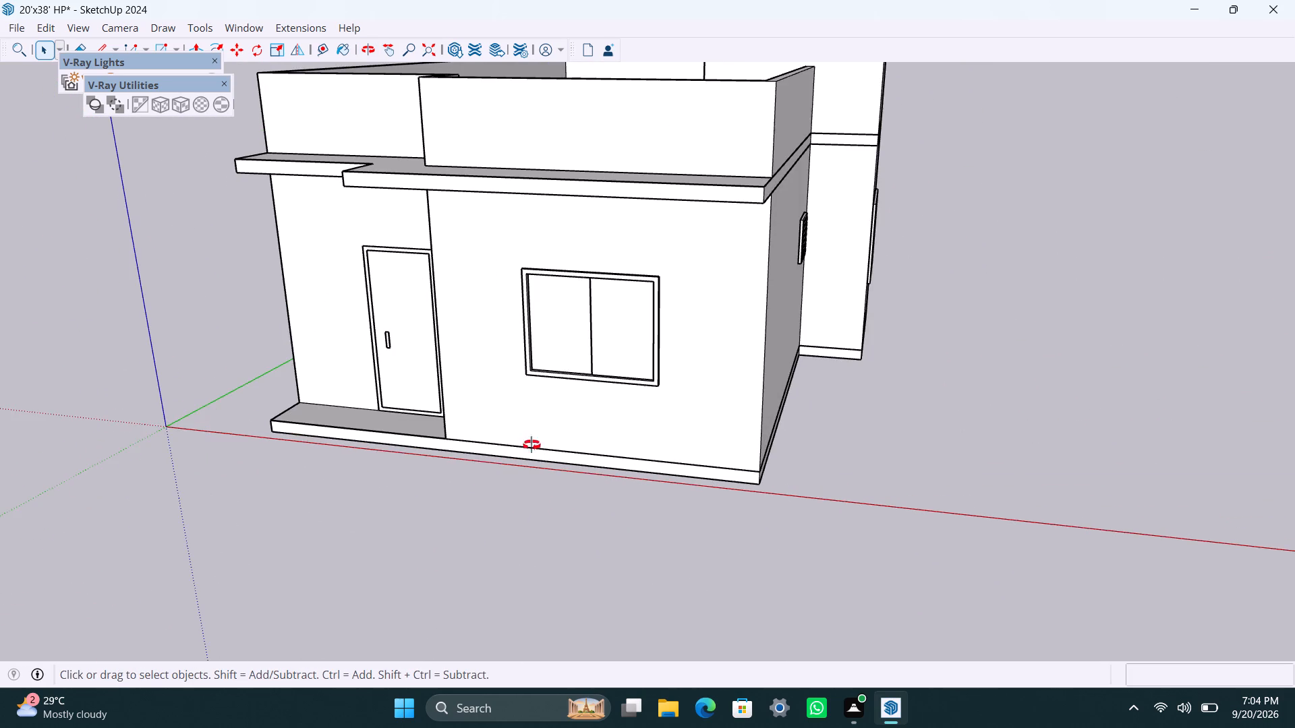
middle_click_drag(531, 445, 575, 479)
scroll(579, 473, "down", 2, "shift")
middle_click_drag(598, 541, 693, 608, "shift")
scroll(672, 536, "down", 3)
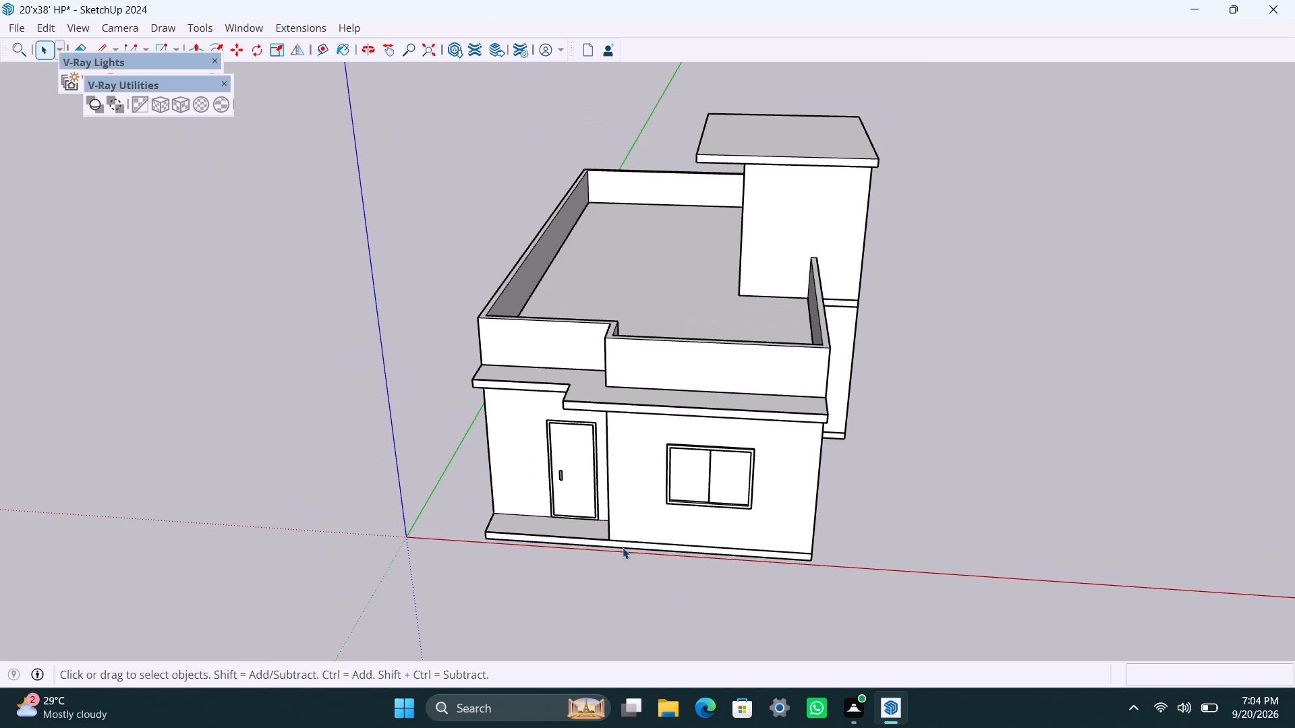
middle_click_drag(623, 547, 654, 549)
scroll(650, 508, "up", 3)
scroll(702, 456, "down", 4)
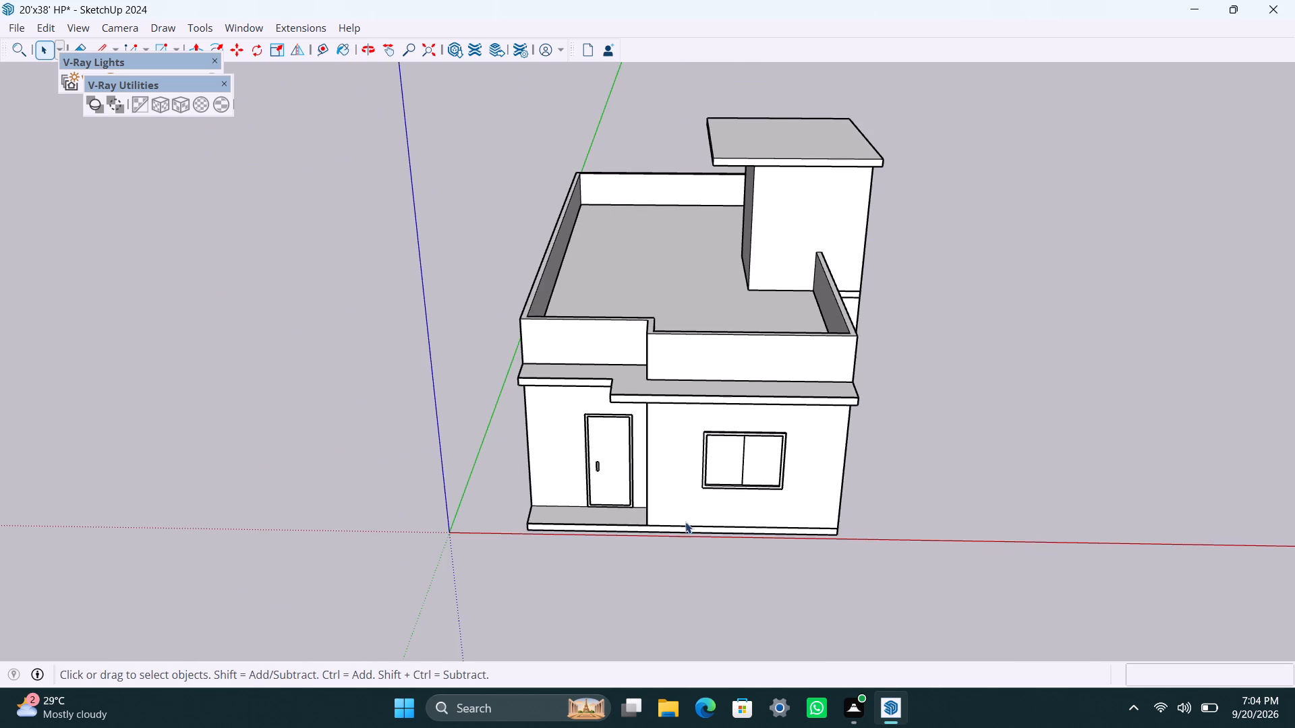
scroll(685, 502, "down", 2)
scroll(670, 488, "up", 5)
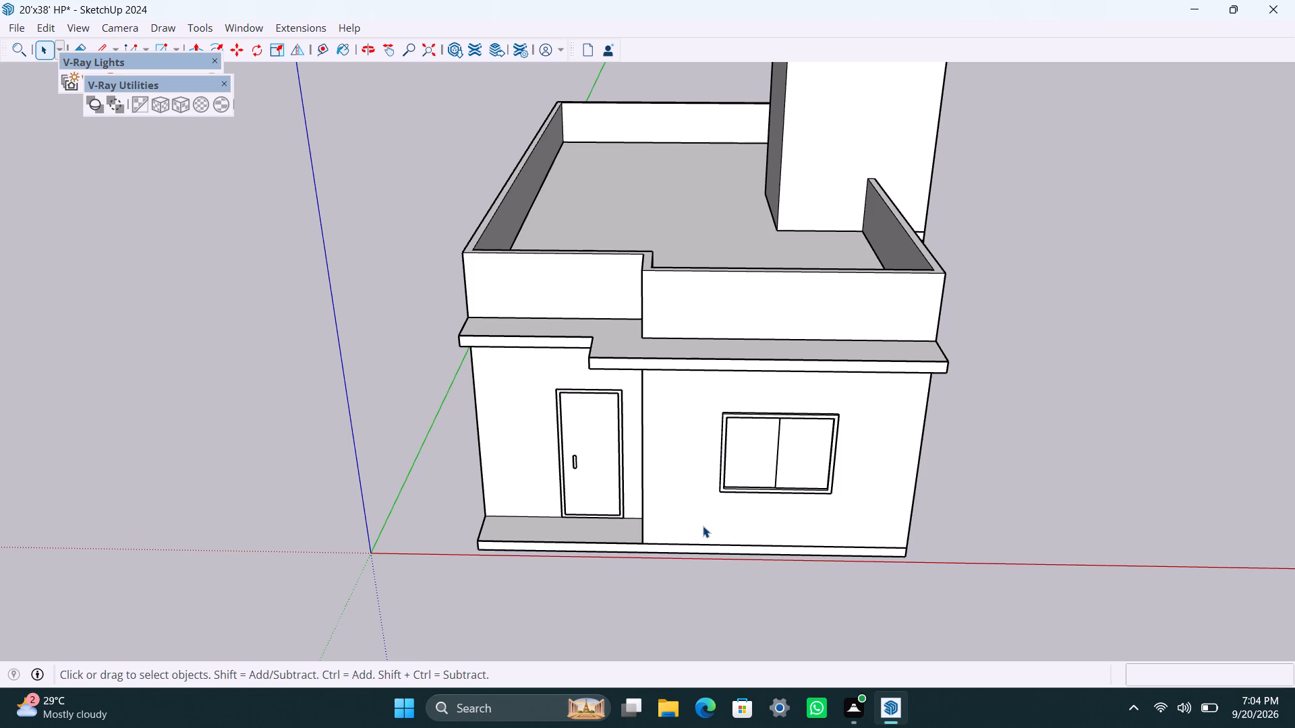
scroll(708, 506, "up", 3)
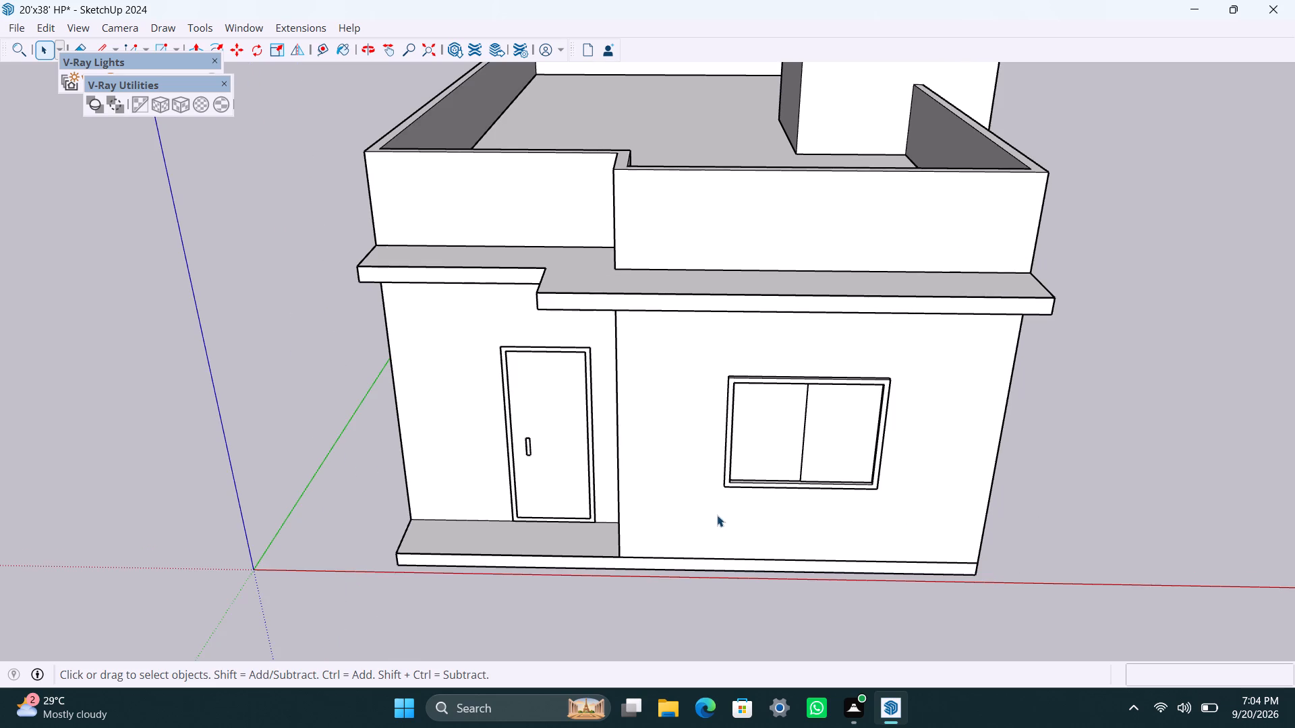
scroll(721, 521, "up", 2)
middle_click_drag(869, 581, 865, 564)
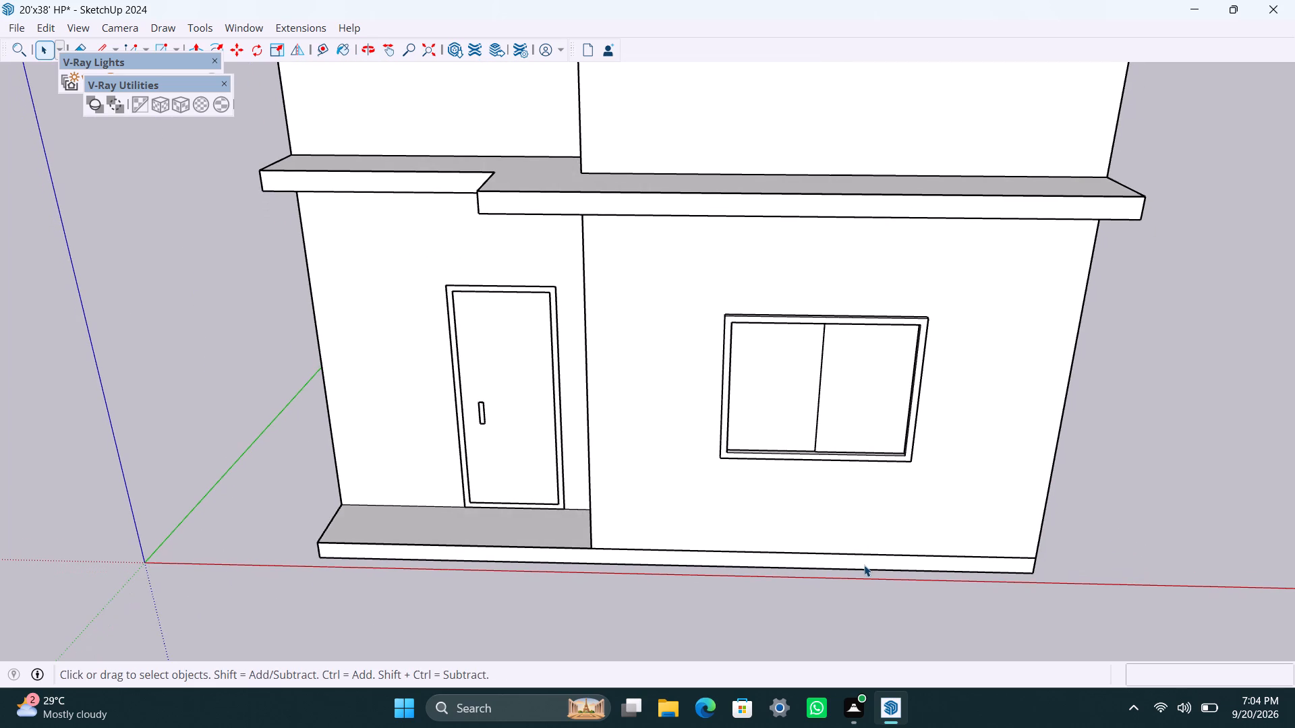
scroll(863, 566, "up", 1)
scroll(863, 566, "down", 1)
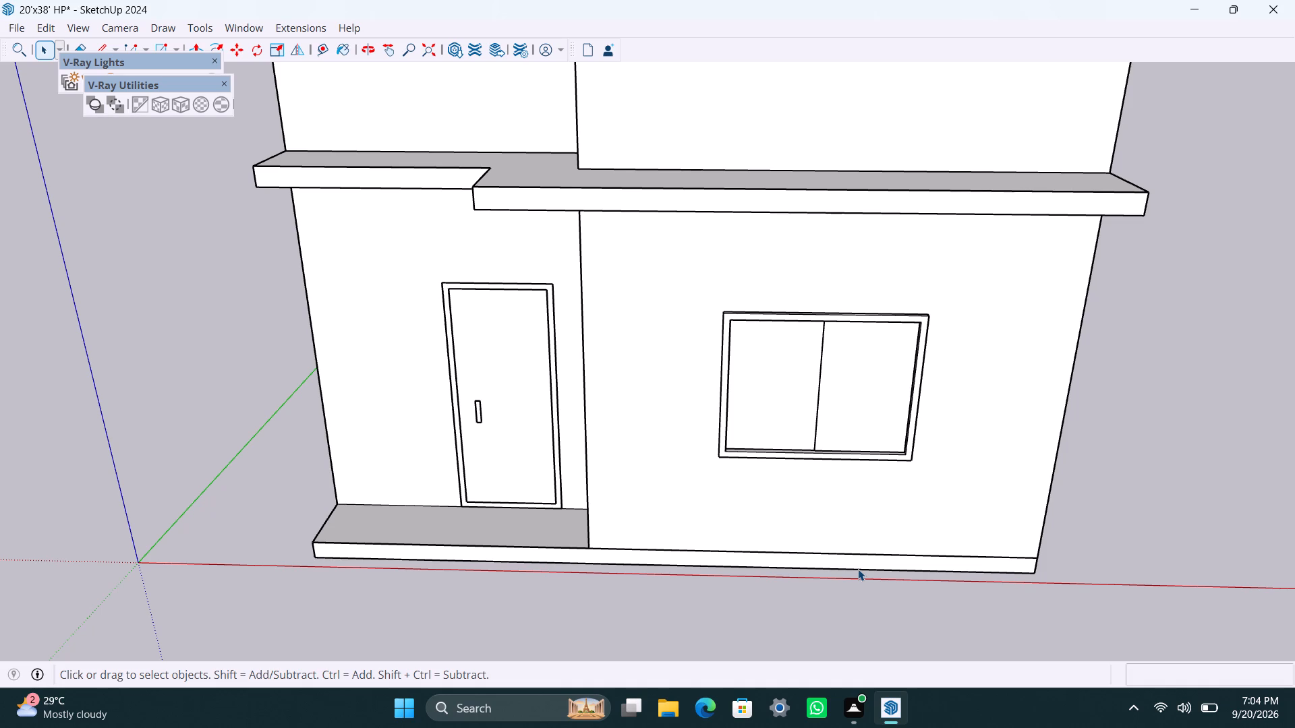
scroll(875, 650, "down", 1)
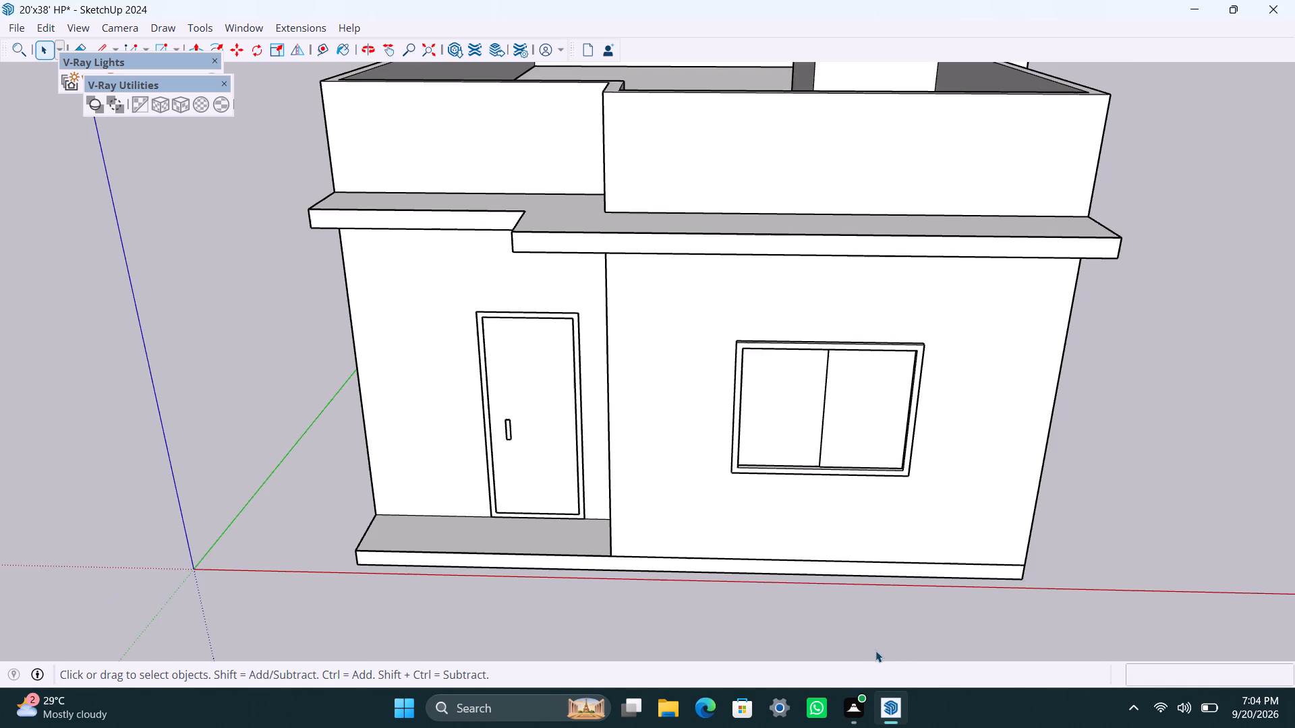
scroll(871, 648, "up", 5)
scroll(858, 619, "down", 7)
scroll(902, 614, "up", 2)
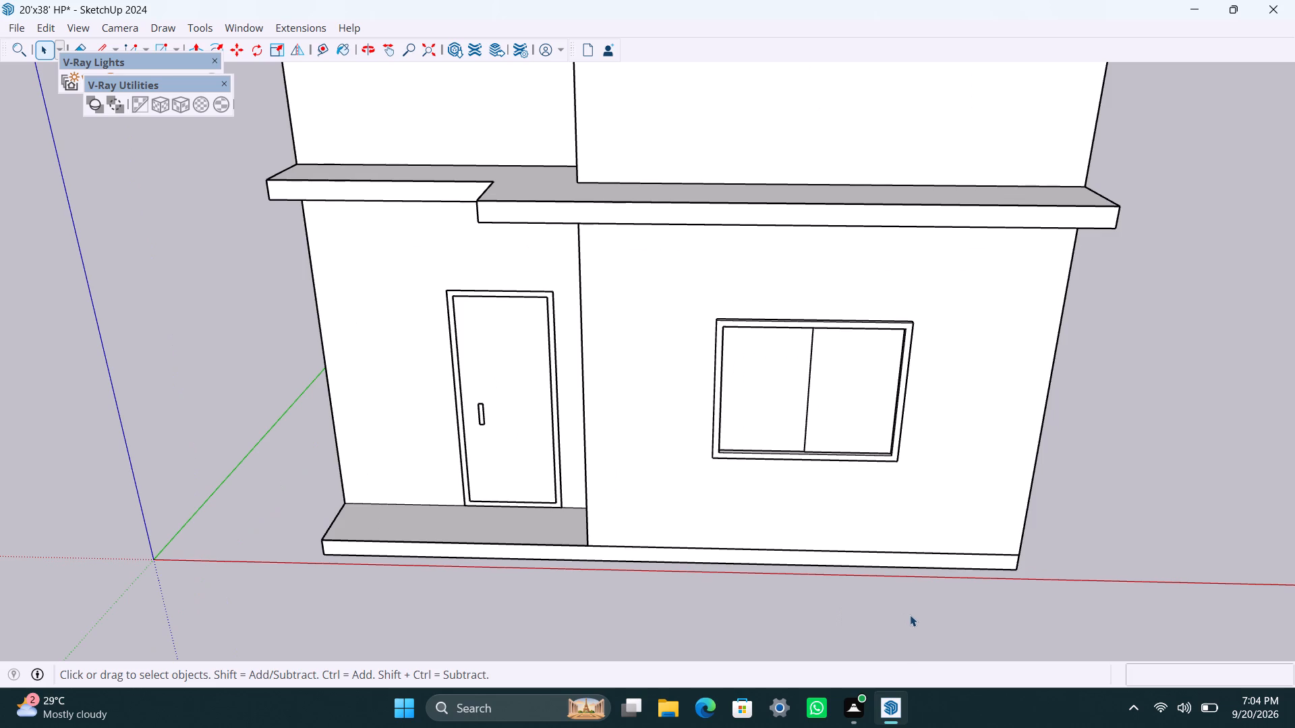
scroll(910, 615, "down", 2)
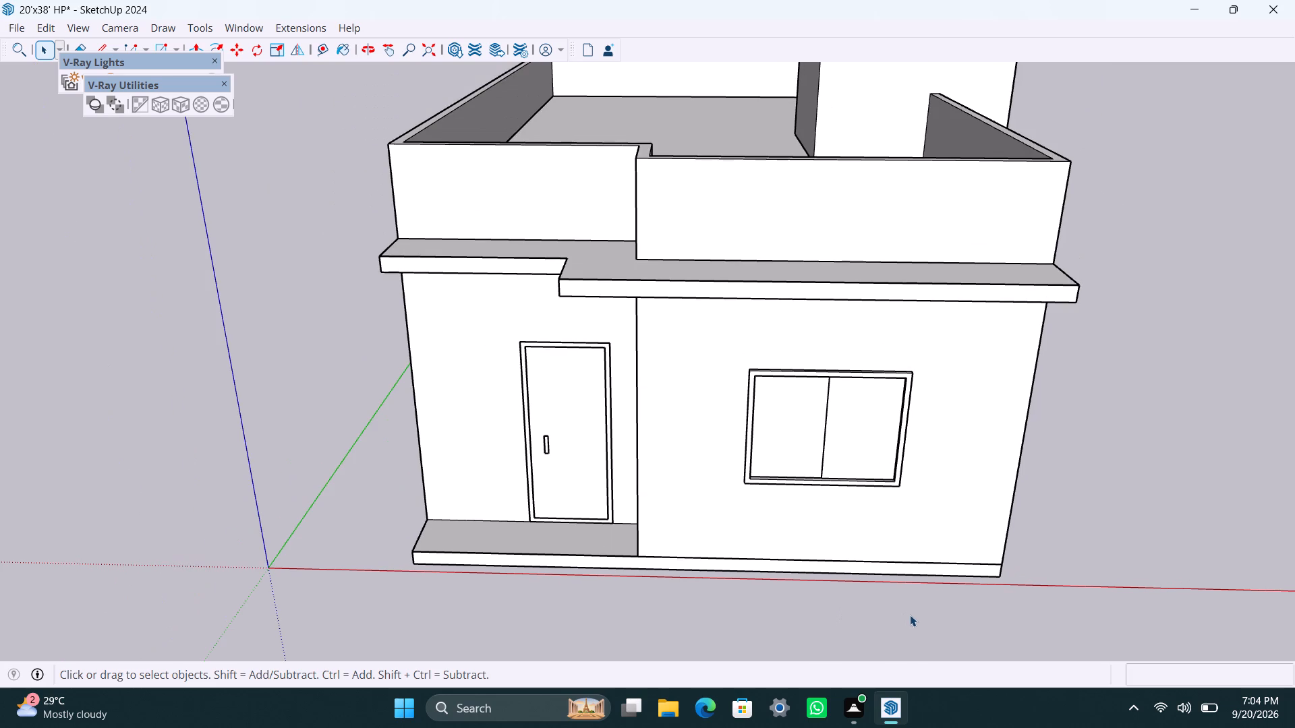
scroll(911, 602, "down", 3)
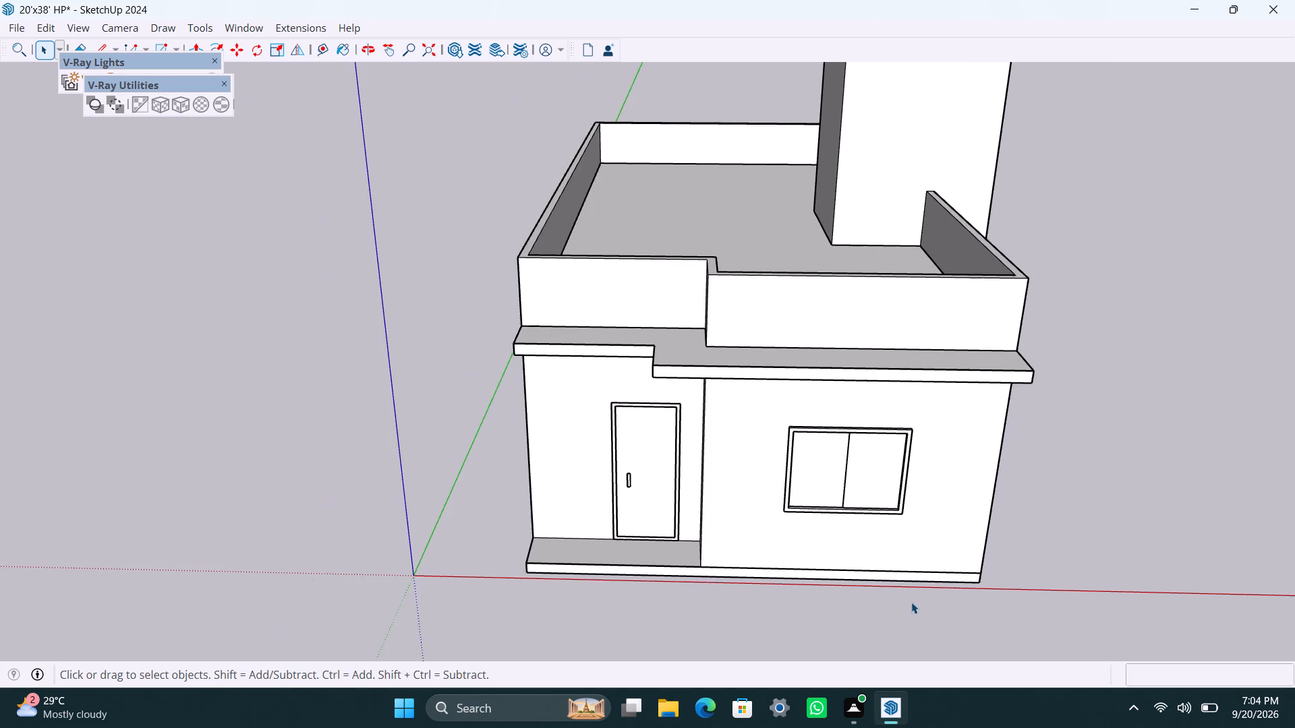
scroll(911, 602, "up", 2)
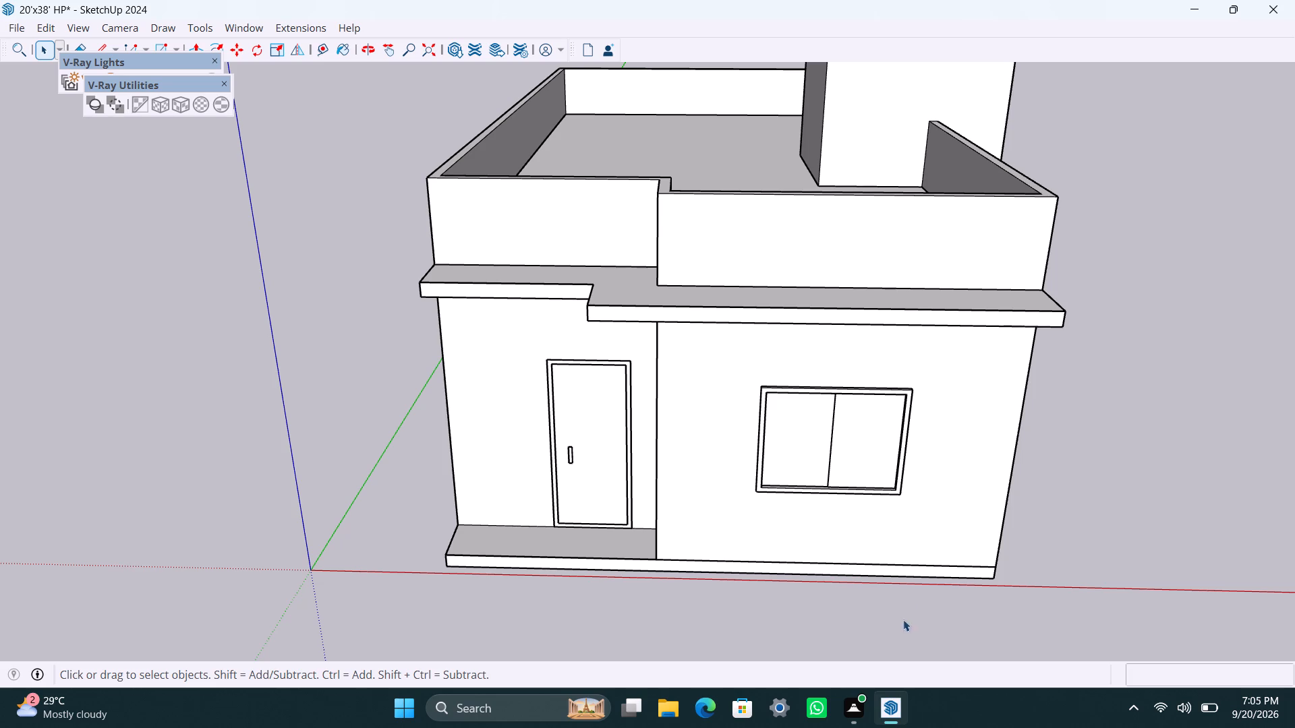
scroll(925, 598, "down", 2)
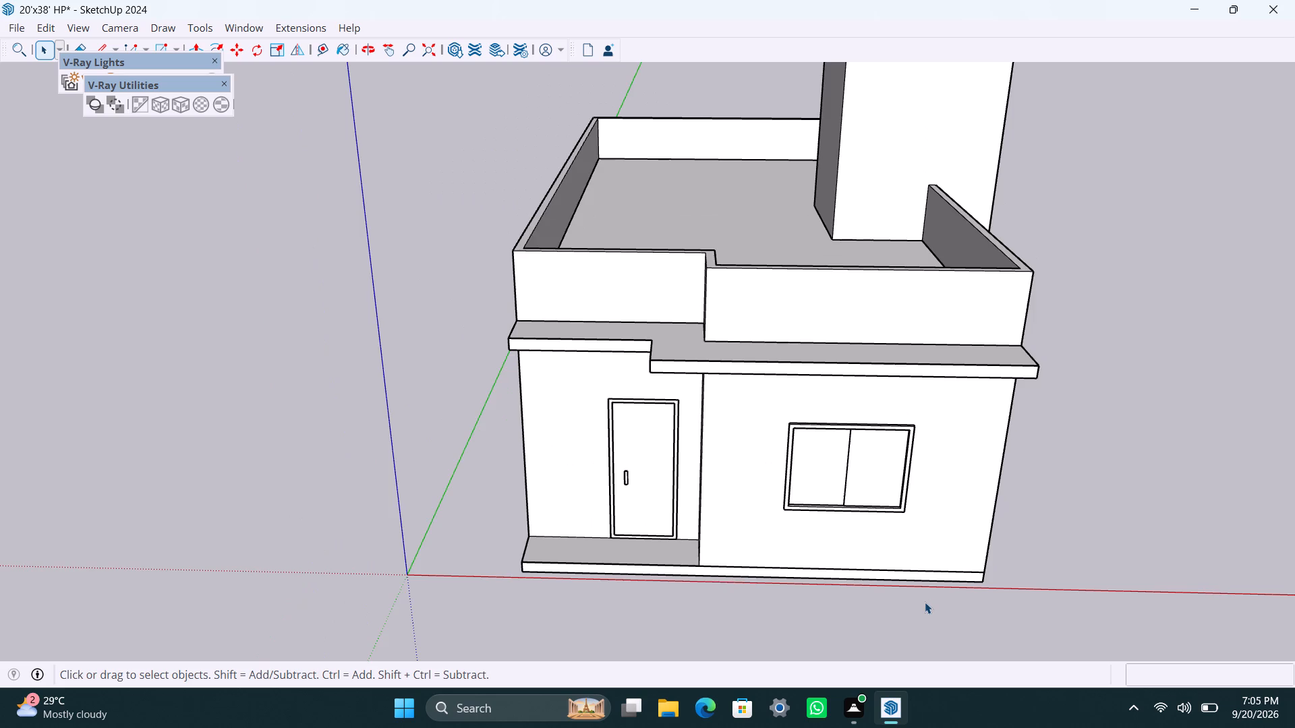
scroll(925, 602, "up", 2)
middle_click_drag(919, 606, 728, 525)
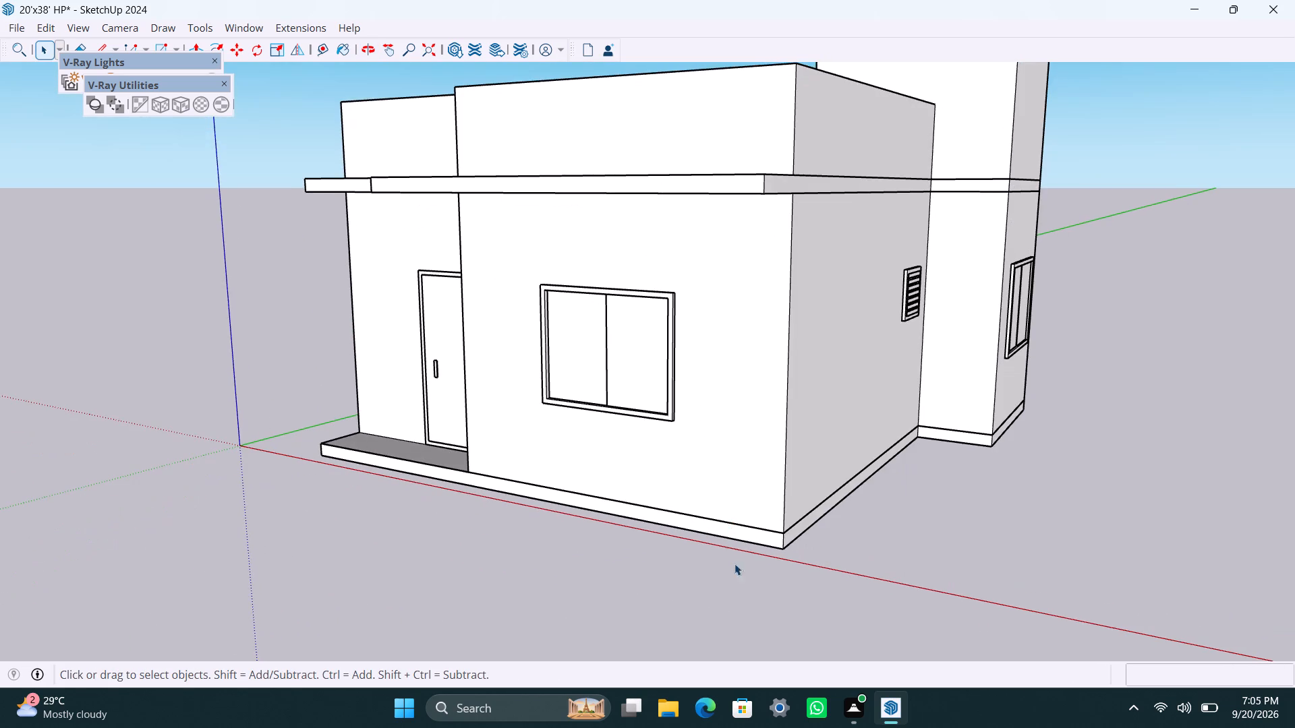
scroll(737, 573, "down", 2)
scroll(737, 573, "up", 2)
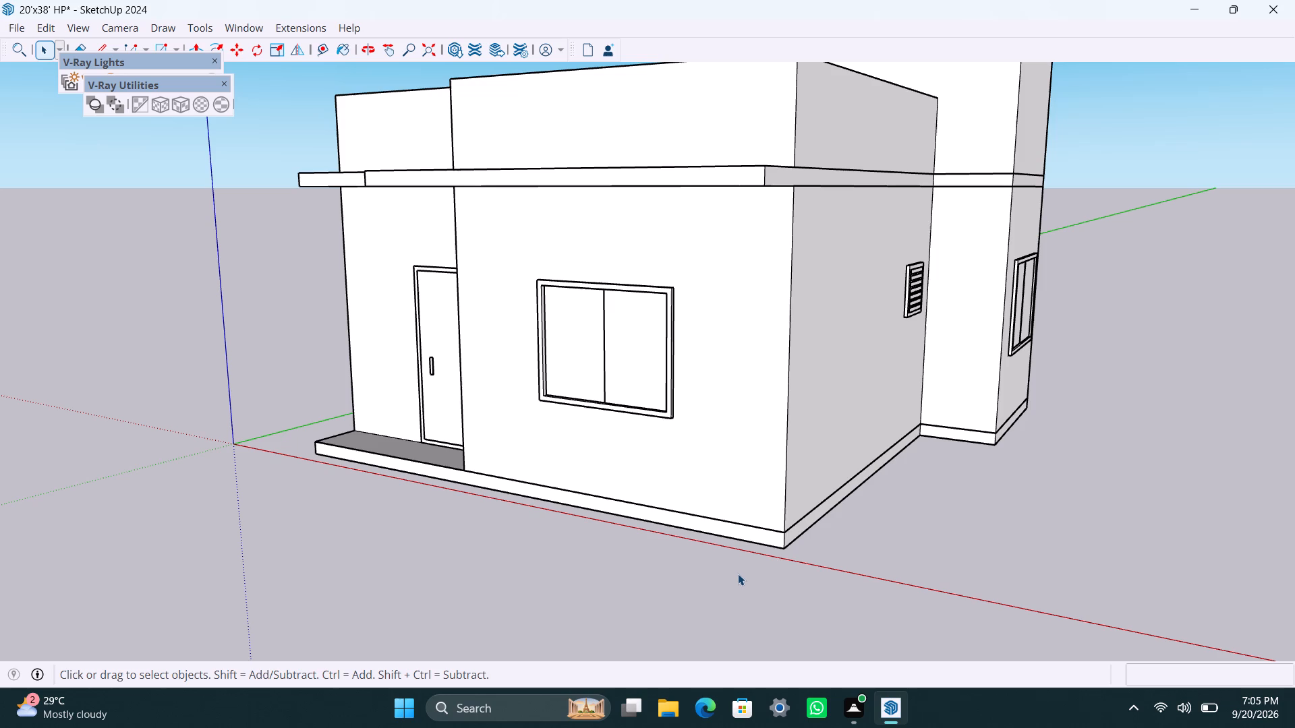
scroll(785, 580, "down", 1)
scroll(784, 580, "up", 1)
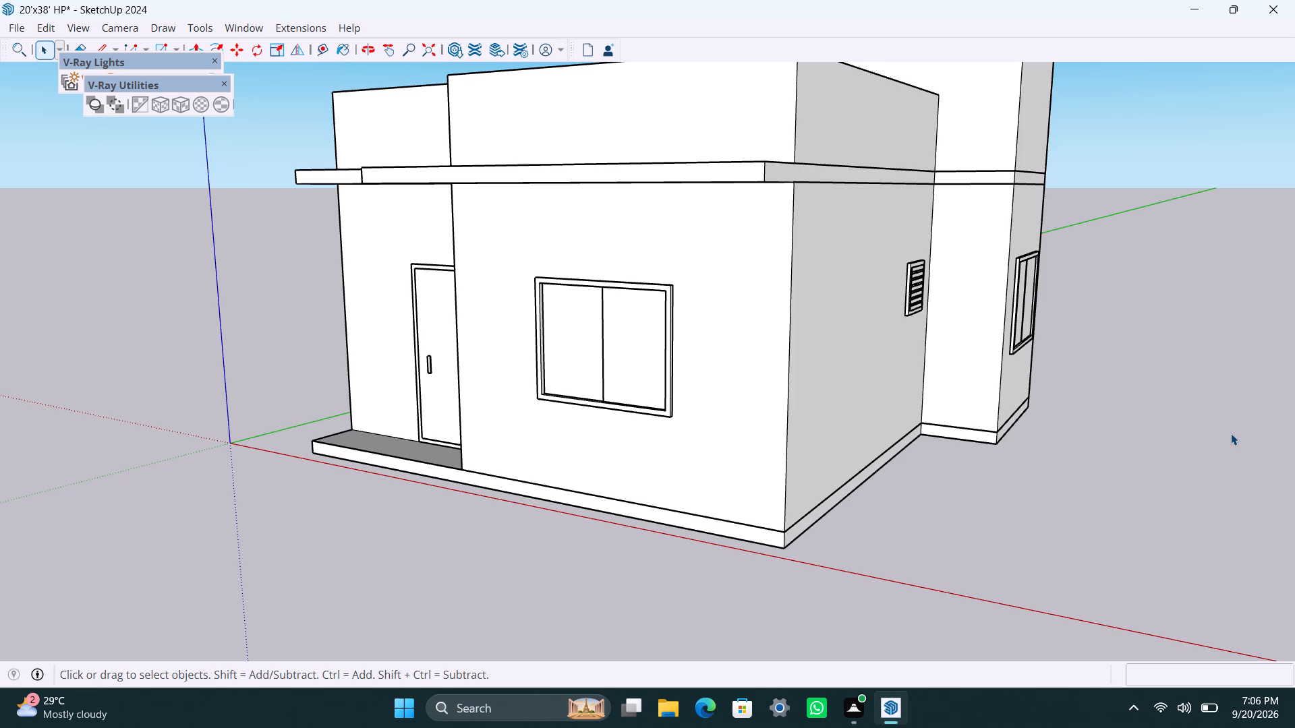
Examine the side wall with four windows, the roof parapet and the front entrance from raised and eye-level viewpoints.
key("space")
scroll(498, 91, "down", 4)
scroll(482, 236, "up", 3)
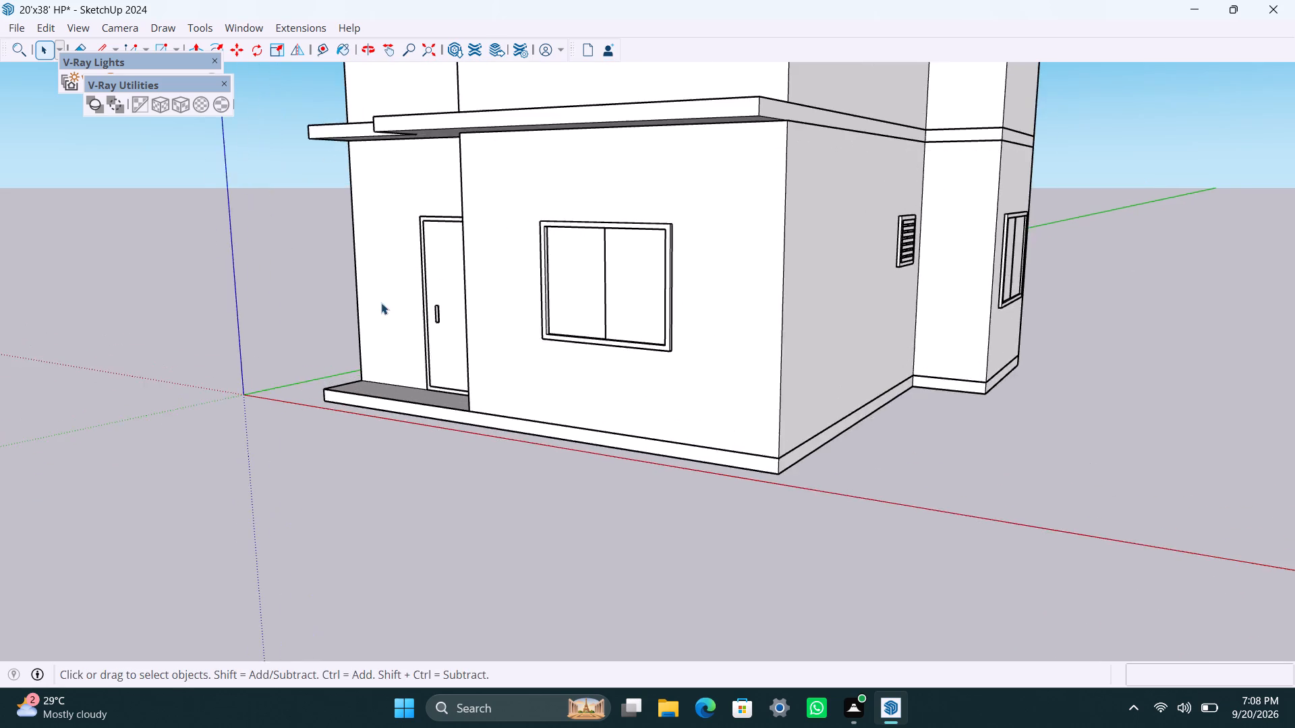
middle_click_drag(381, 303, 1022, 436)
scroll(877, 436, "down", 5)
scroll(880, 477, "up", 2)
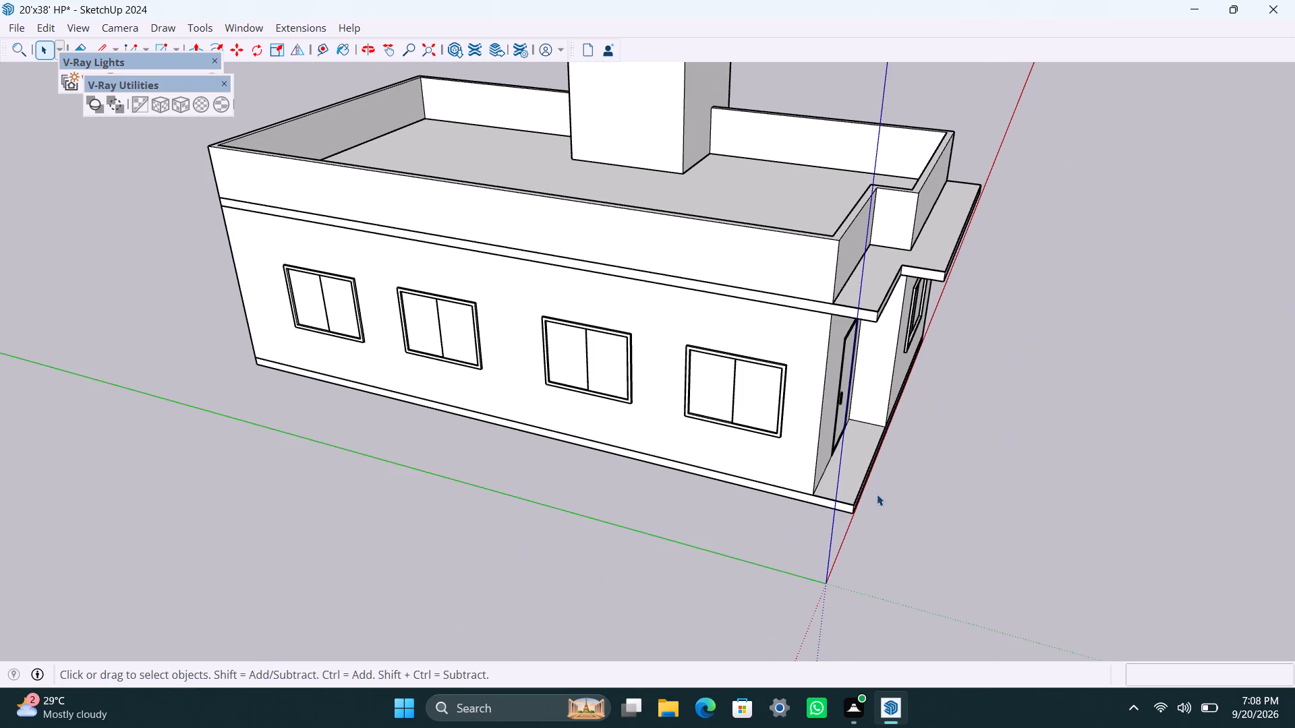
middle_click_drag(877, 496, 625, 451)
scroll(741, 492, "down", 2)
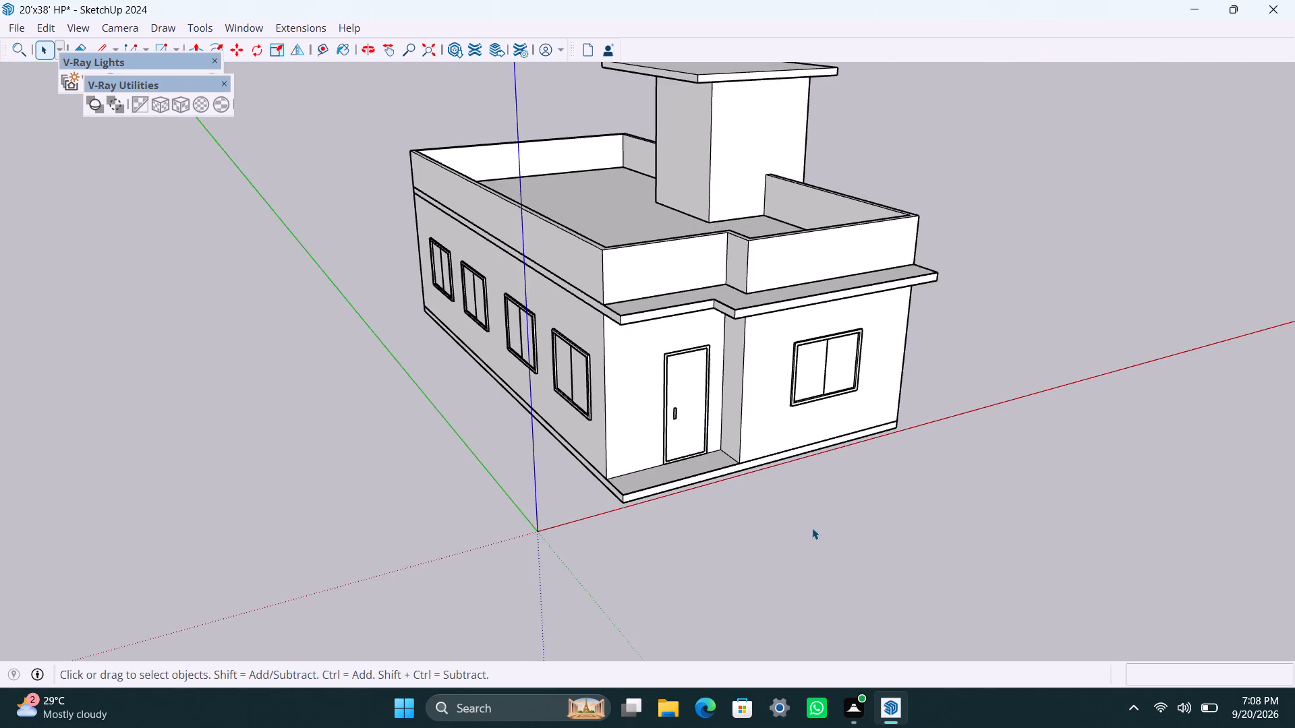
scroll(812, 528, "up", 3)
middle_click_drag(808, 545, 768, 479)
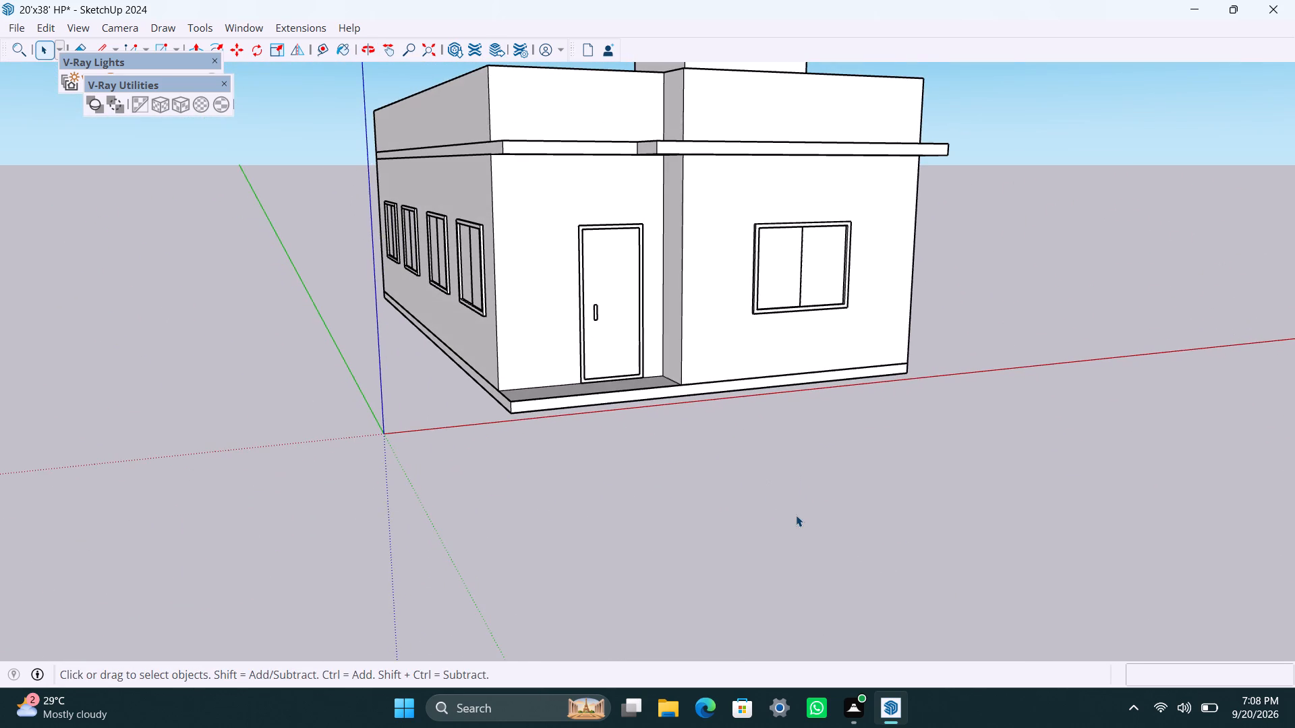
scroll(798, 515, "up", 4)
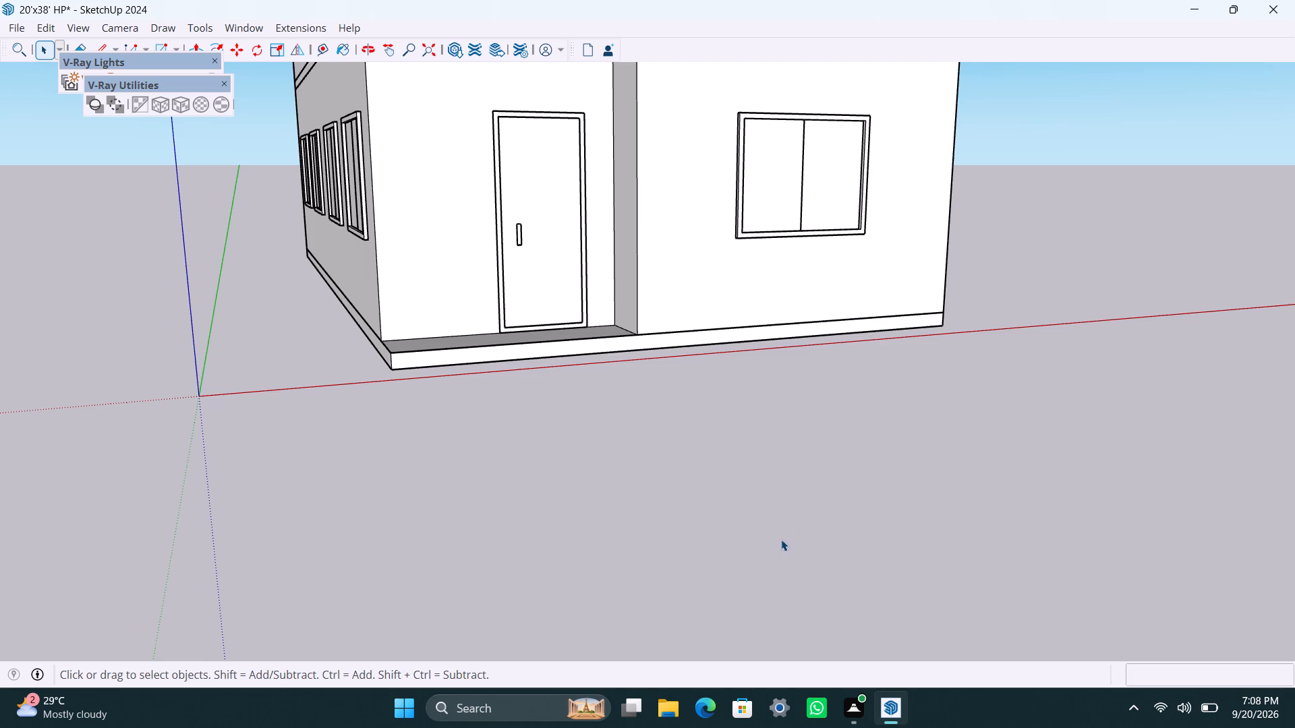
scroll(781, 539, "up", 3)
scroll(774, 543, "down", 3)
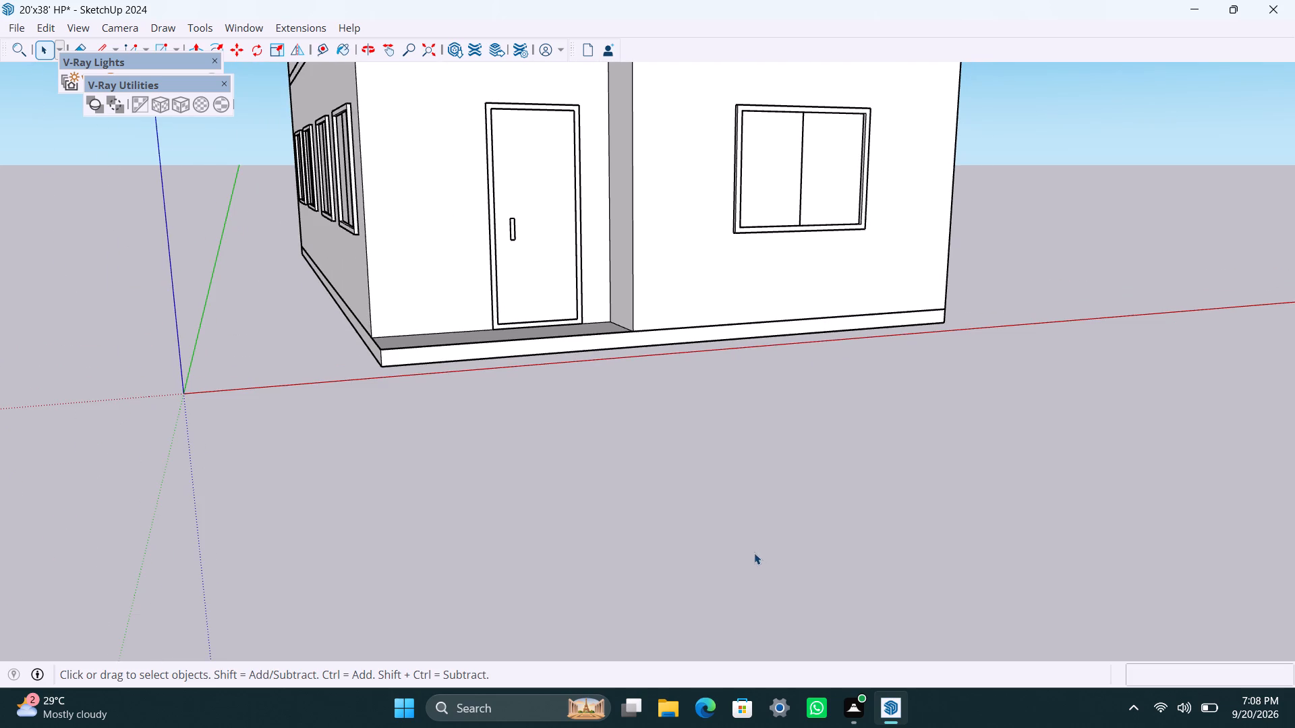
Examine the plinth edge and the underside of the house's base from below ground level.
middle_click_drag(754, 553, 807, 512)
scroll(785, 545, "up", 1)
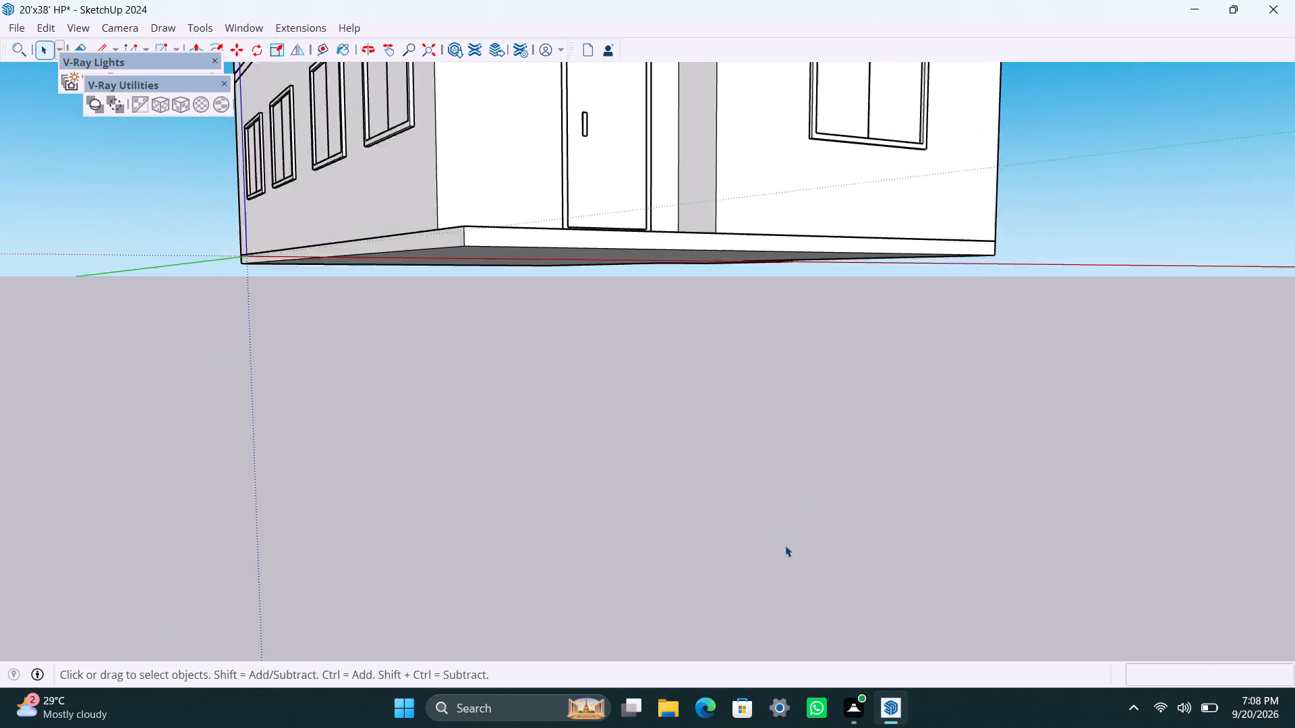
scroll(785, 545, "up", 4)
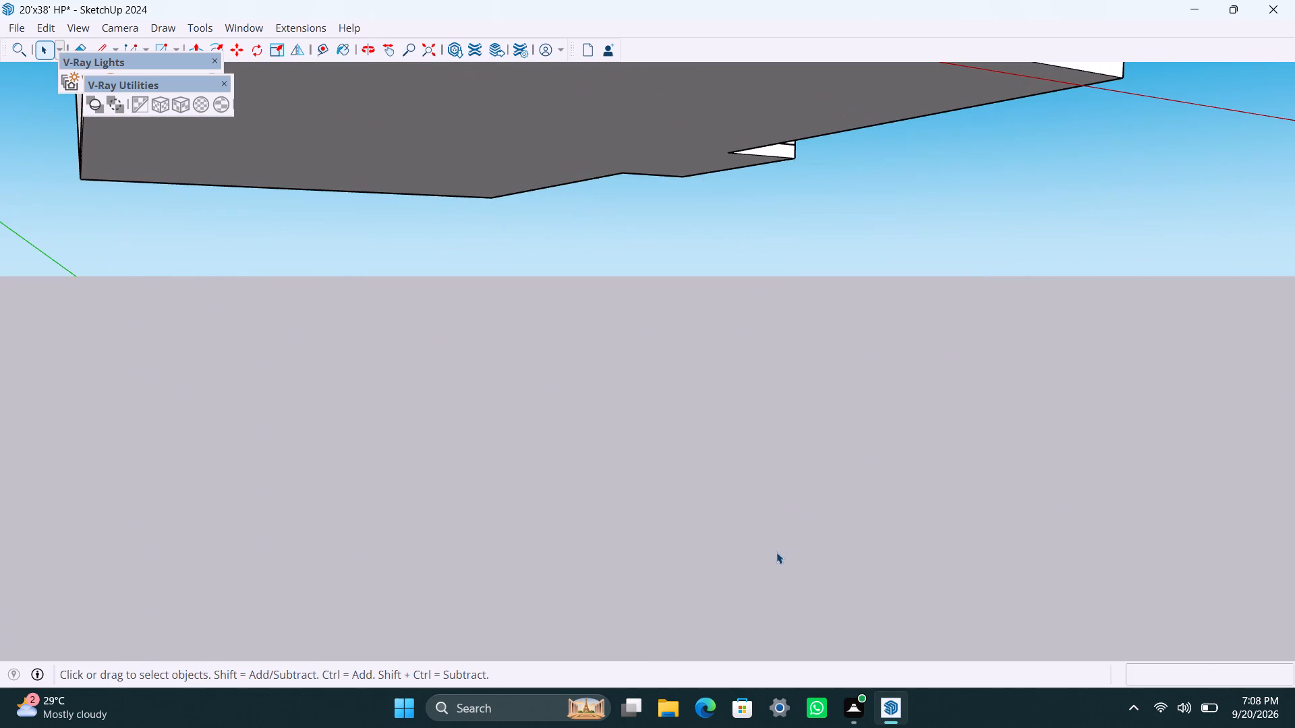
scroll(776, 560, "up", 2)
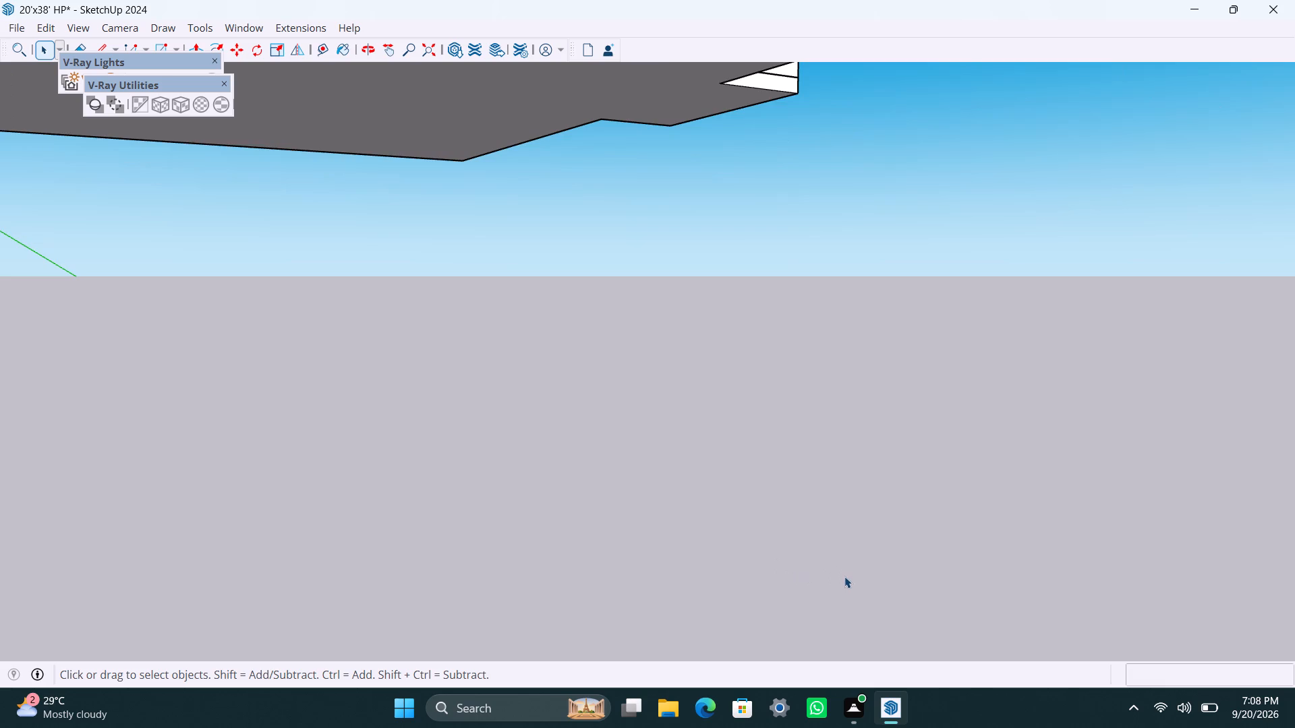
scroll(844, 578, "down", 3)
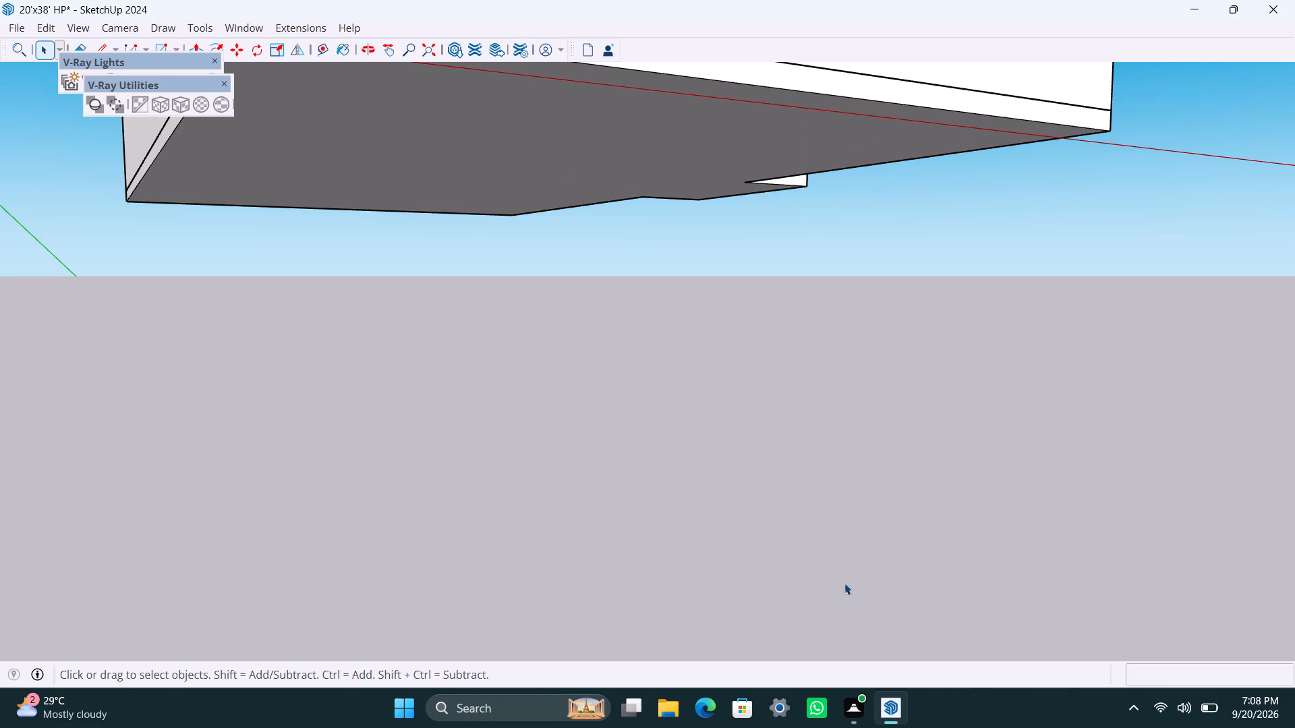
scroll(844, 587, "down", 2)
scroll(844, 591, "up", 2)
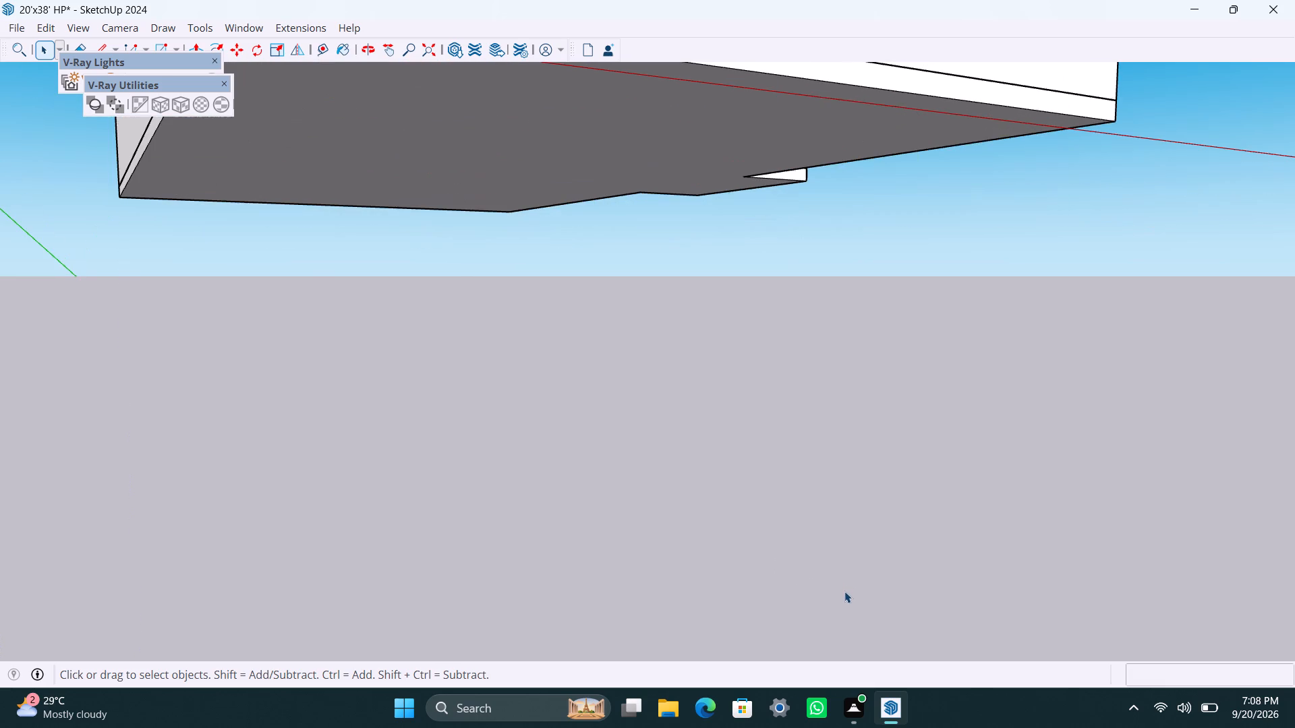
middle_click_drag(843, 605, 838, 553)
scroll(834, 595, "down", 2)
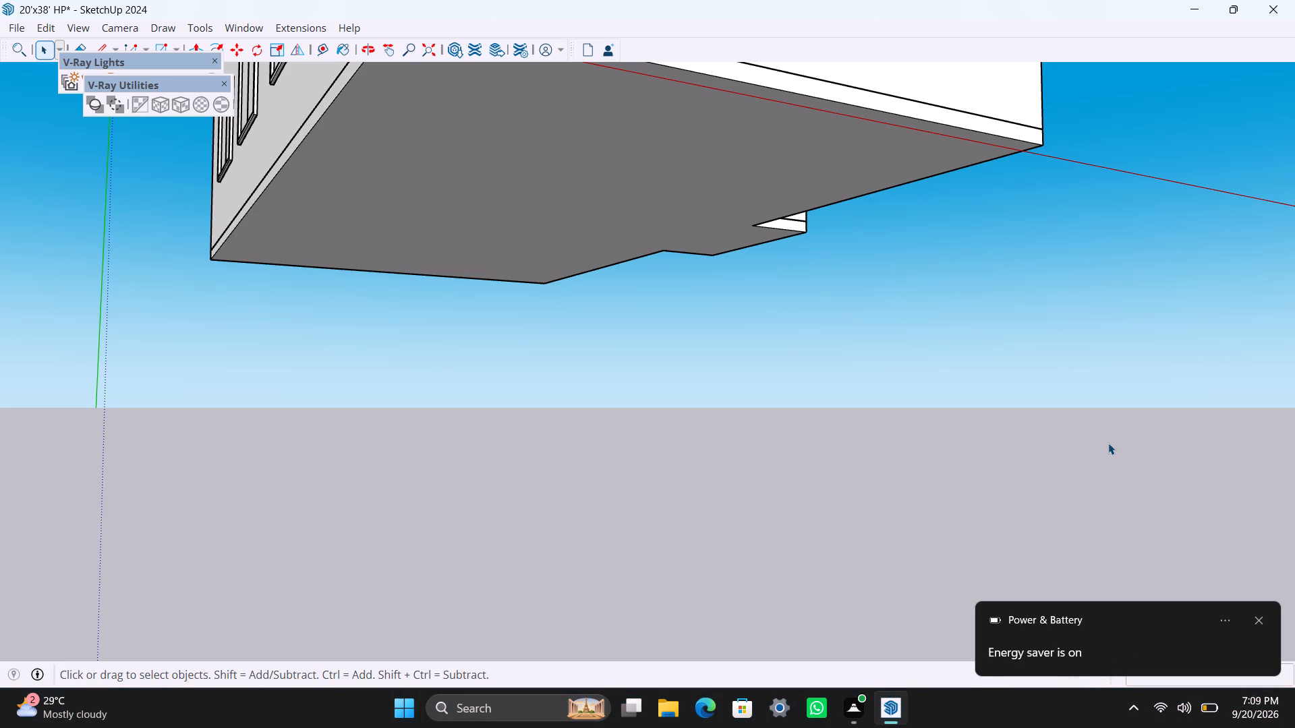
key("space")
Examine the front facade up close, including the canopy, door, porch slab and two-pane window.
scroll(803, 321, "down", 4)
middle_click_drag(764, 276, 586, 536)
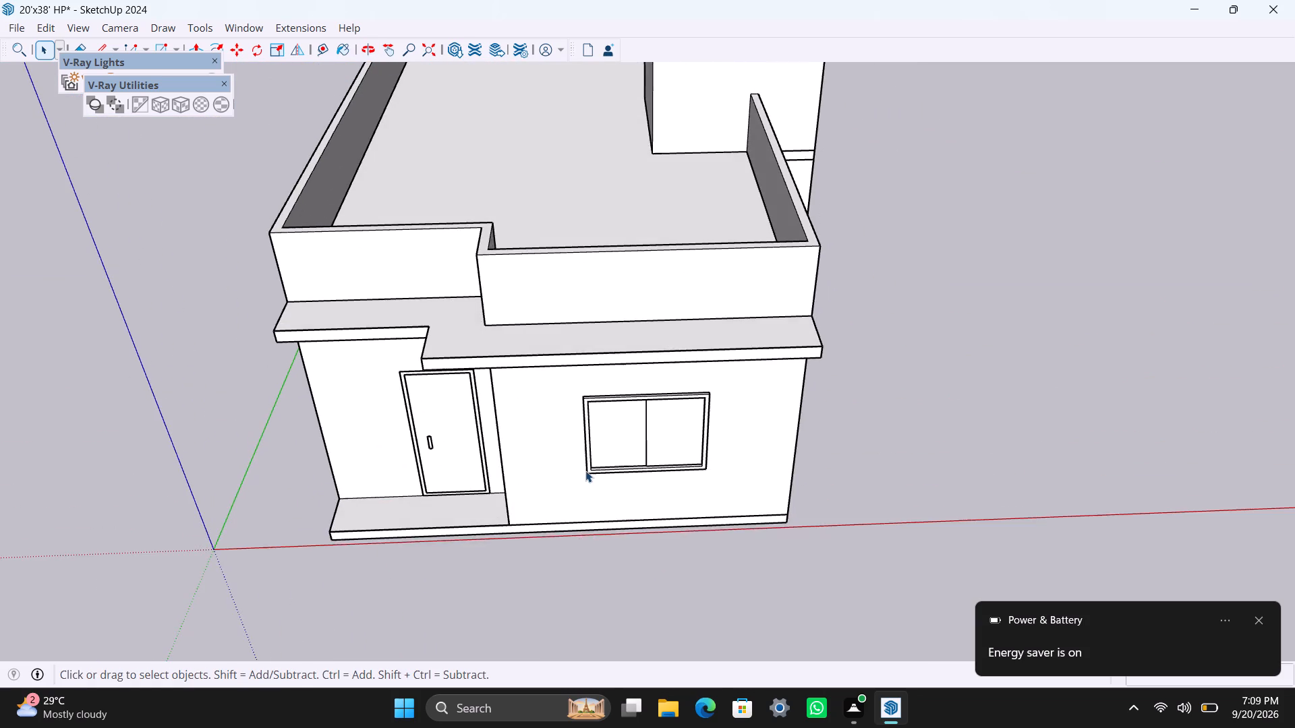
scroll(585, 471, "up", 3)
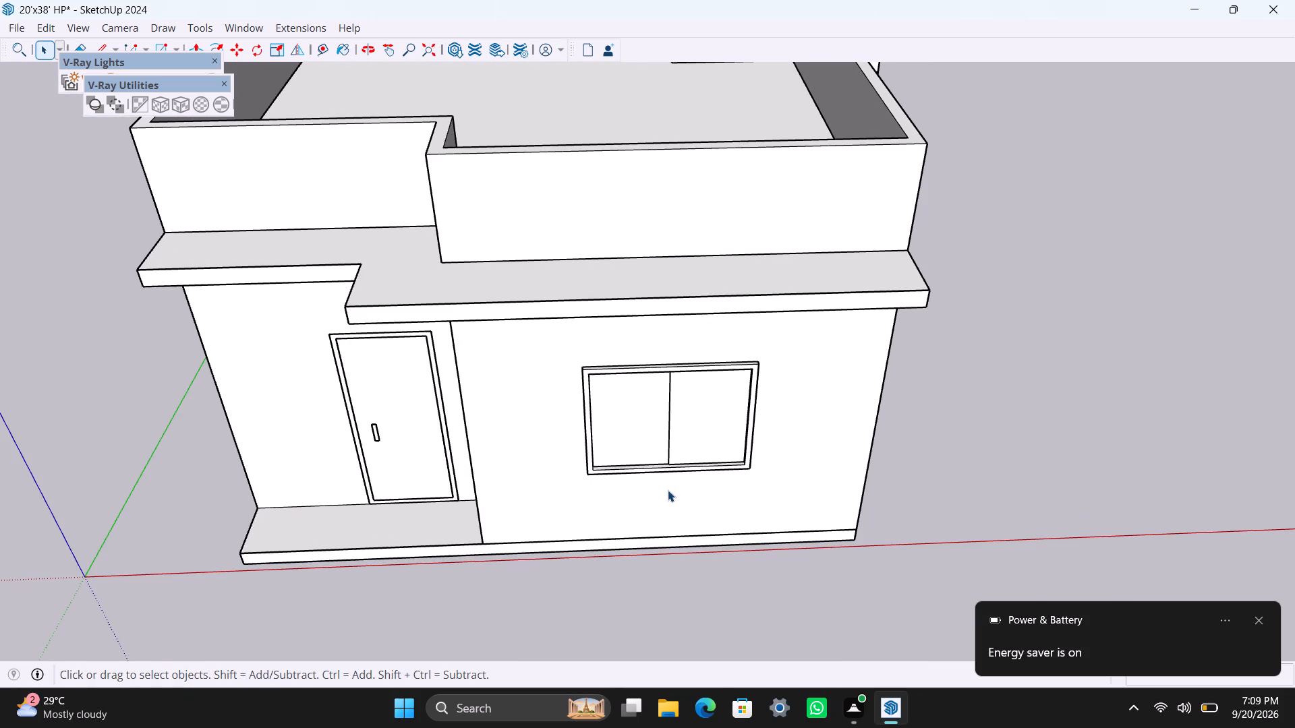
scroll(666, 499, "down", 1)
middle_click_drag(662, 502, 728, 429)
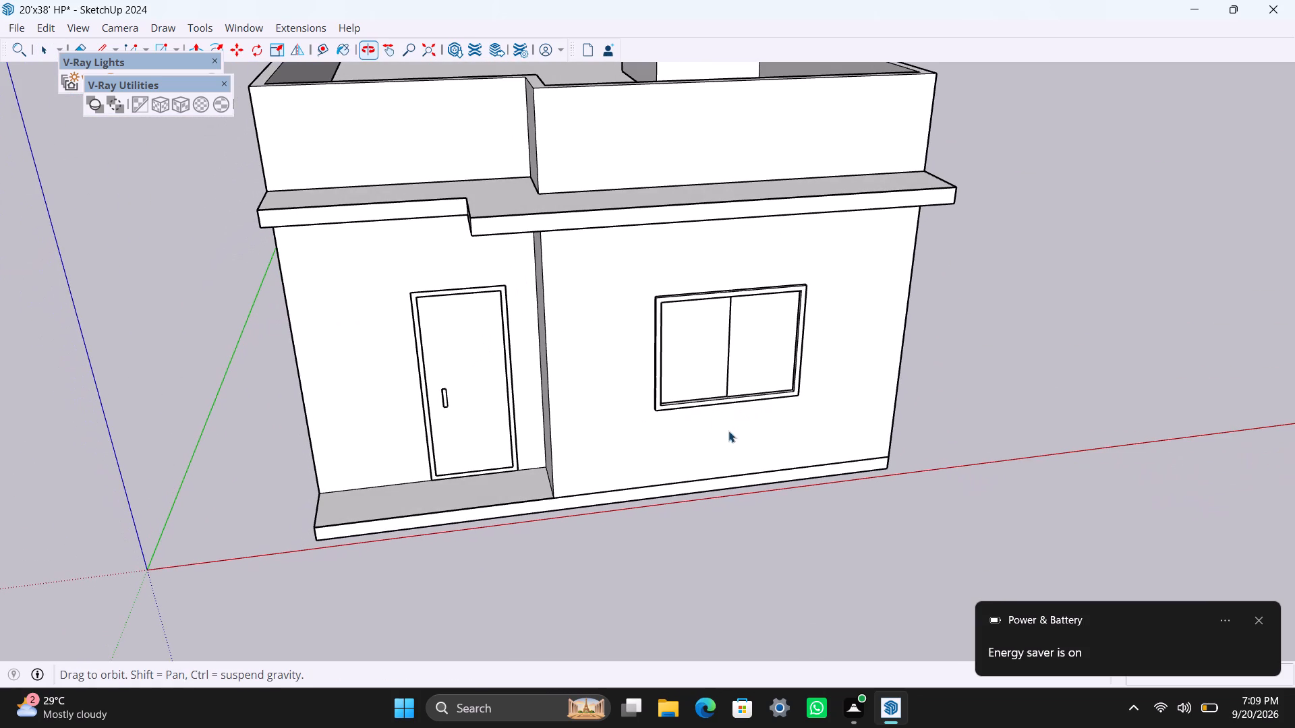
scroll(656, 442, "up", 2)
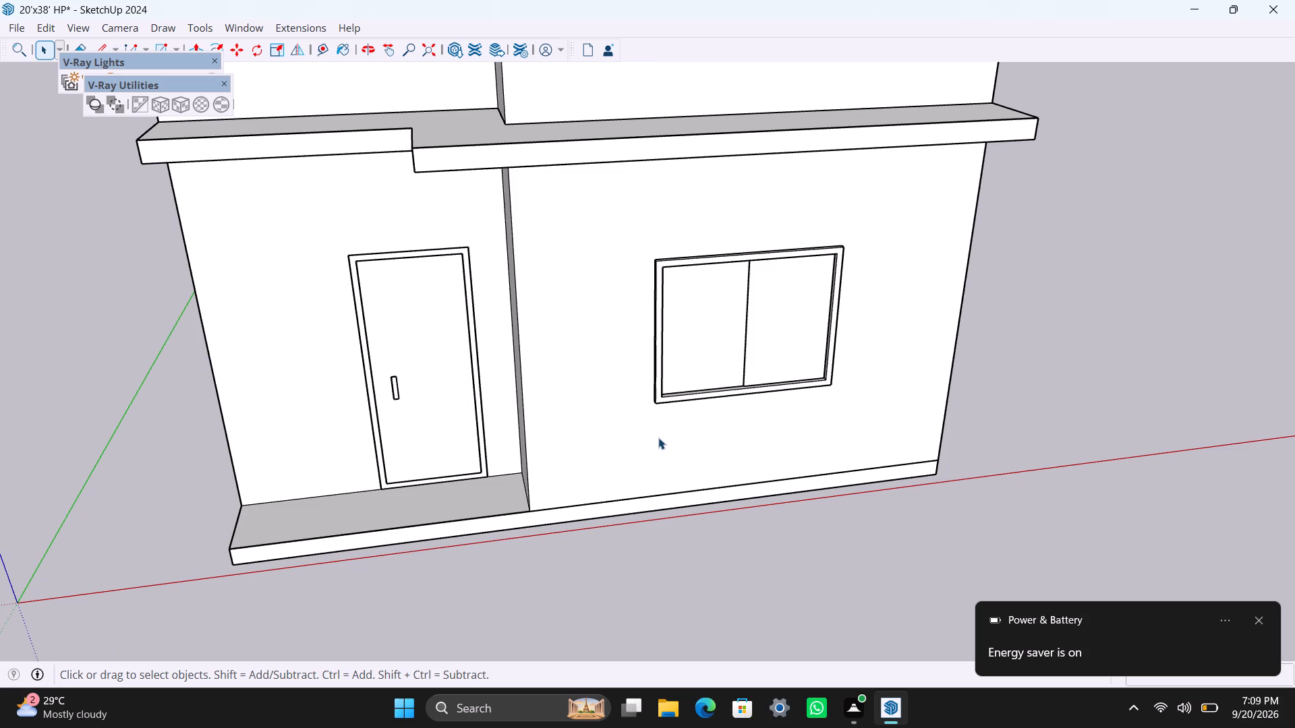
scroll(658, 437, "down", 1)
scroll(659, 437, "up", 2)
middle_click_drag(659, 435, 659, 427)
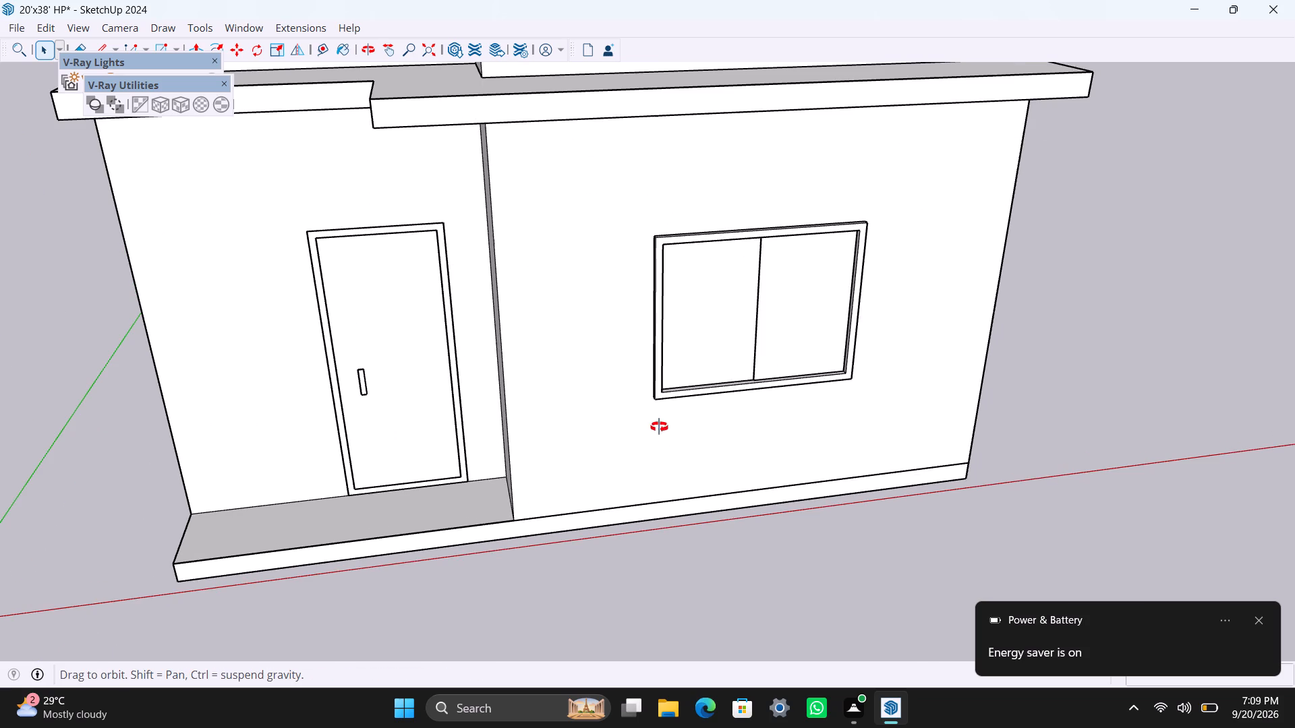
middle_click_drag(659, 427, 670, 390)
scroll(711, 411, "down", 1)
scroll(712, 411, "up", 3)
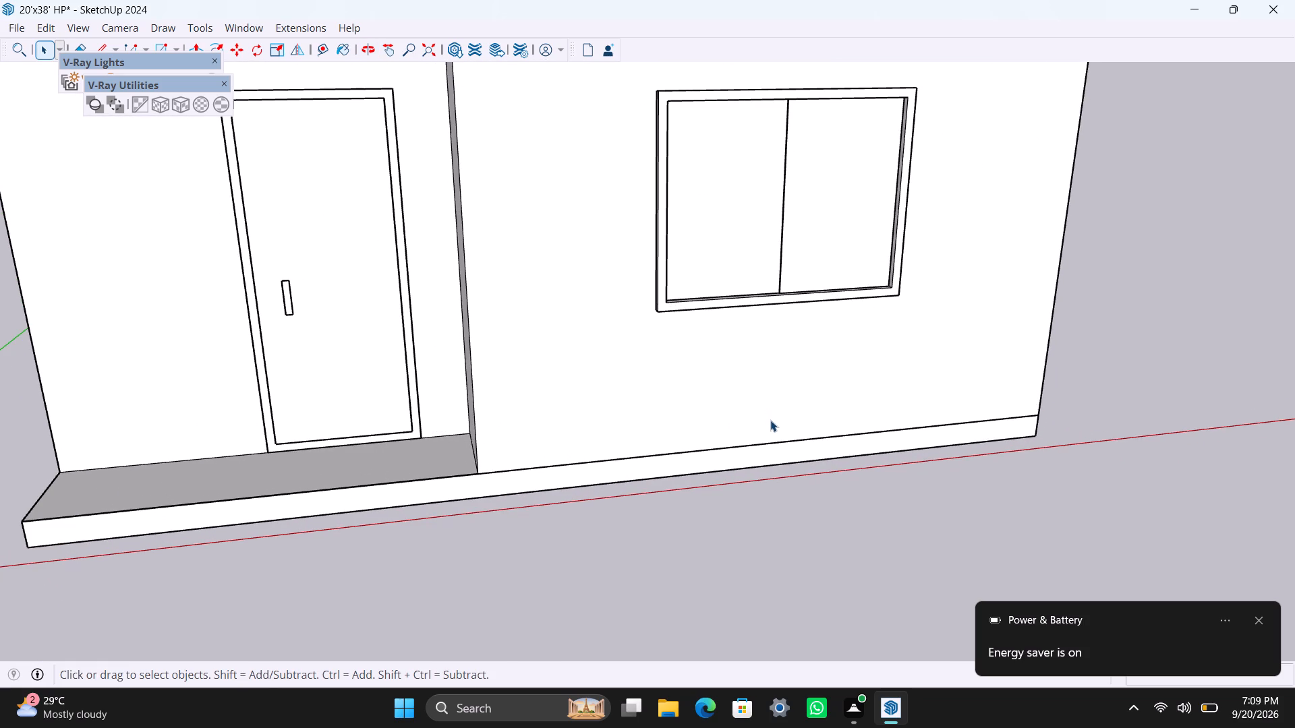
scroll(766, 419, "up", 1)
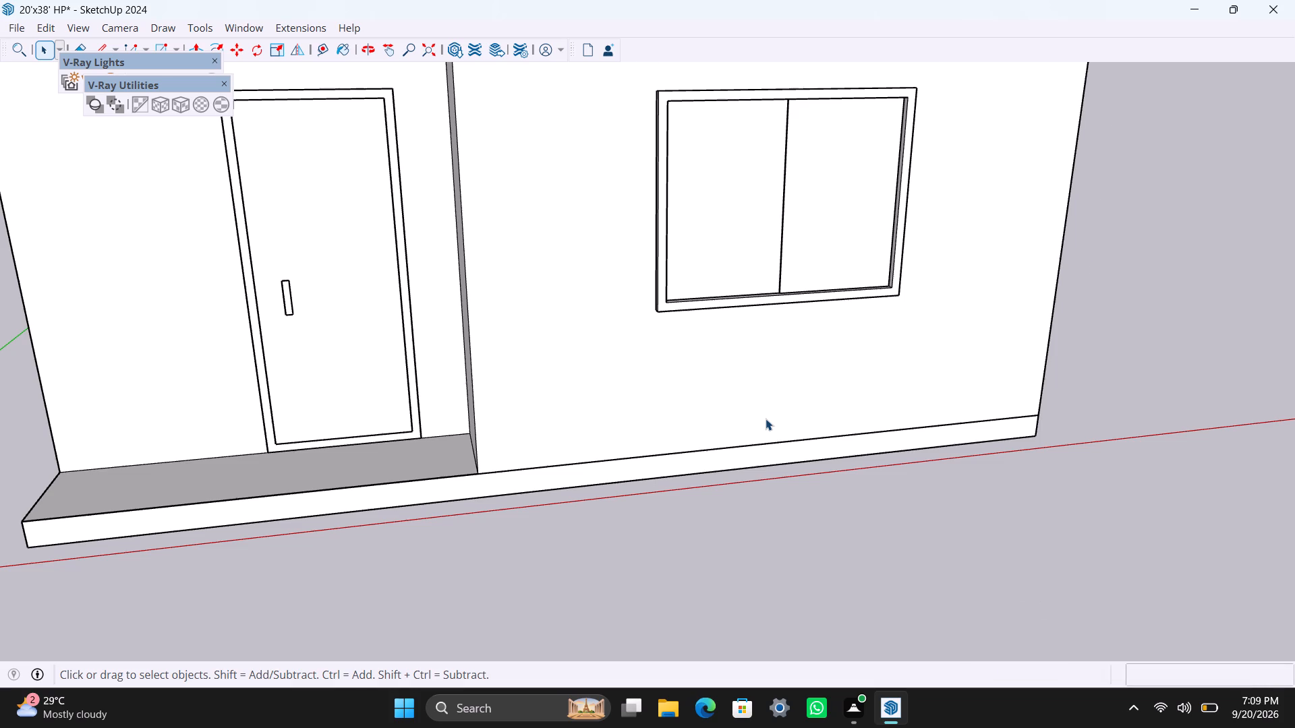
scroll(766, 419, "up", 2)
scroll(765, 419, "down", 3)
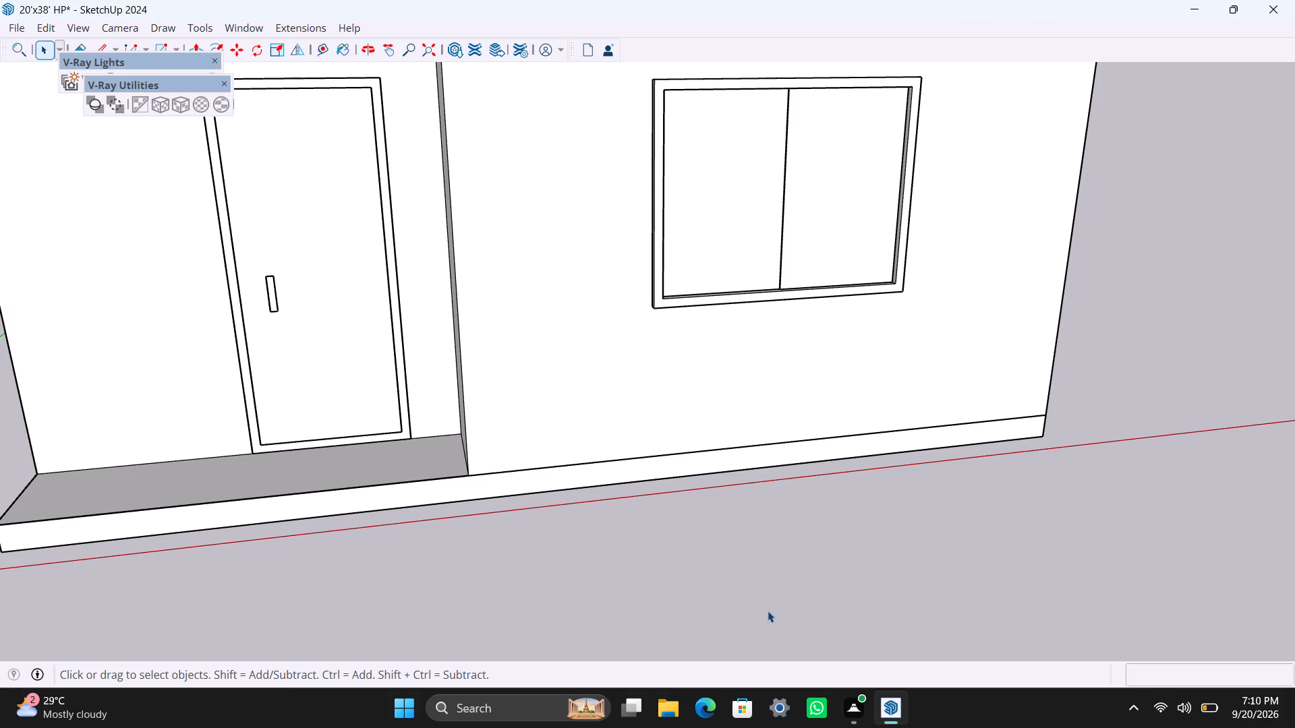
Examine the front corner beside the window, including the plinth band and the side wall with the louvred ventilator.
scroll(801, 615, "down", 2)
middle_click_drag(836, 578, 703, 574)
scroll(742, 553, "up", 1)
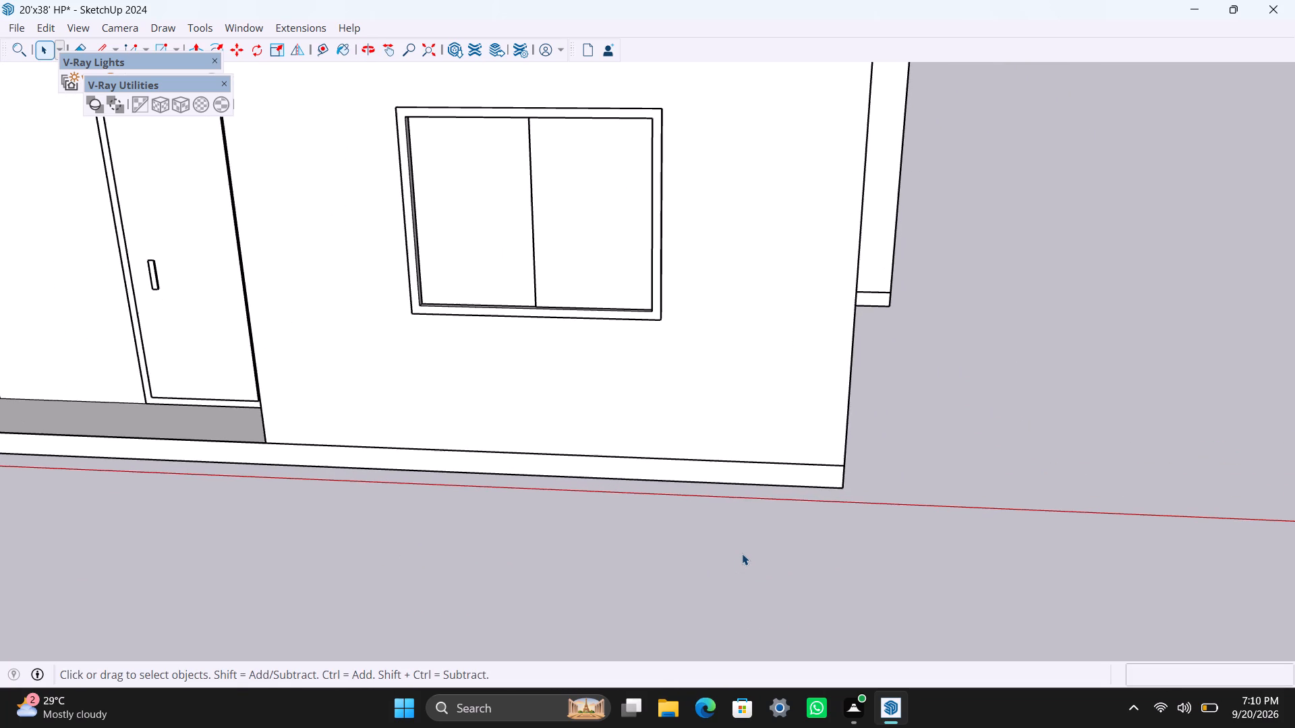
scroll(742, 553, "up", 1)
scroll(742, 553, "down", 3)
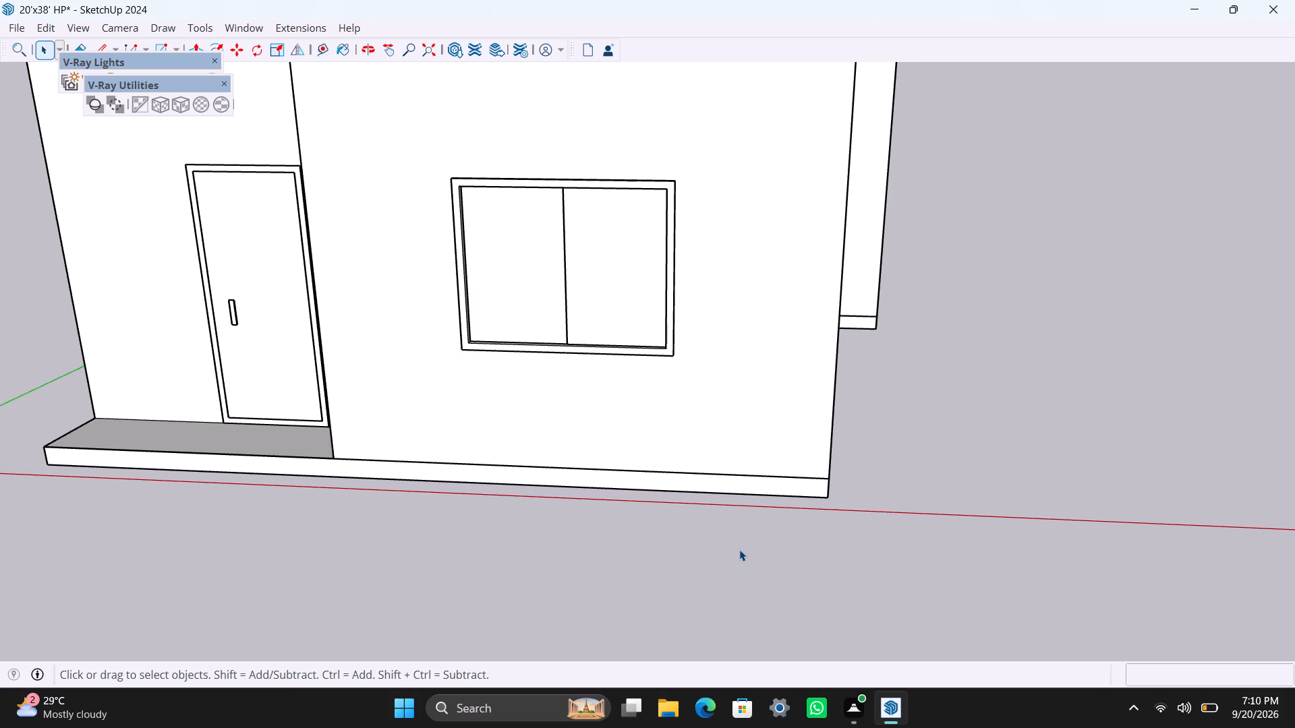
scroll(902, 590, "up", 2)
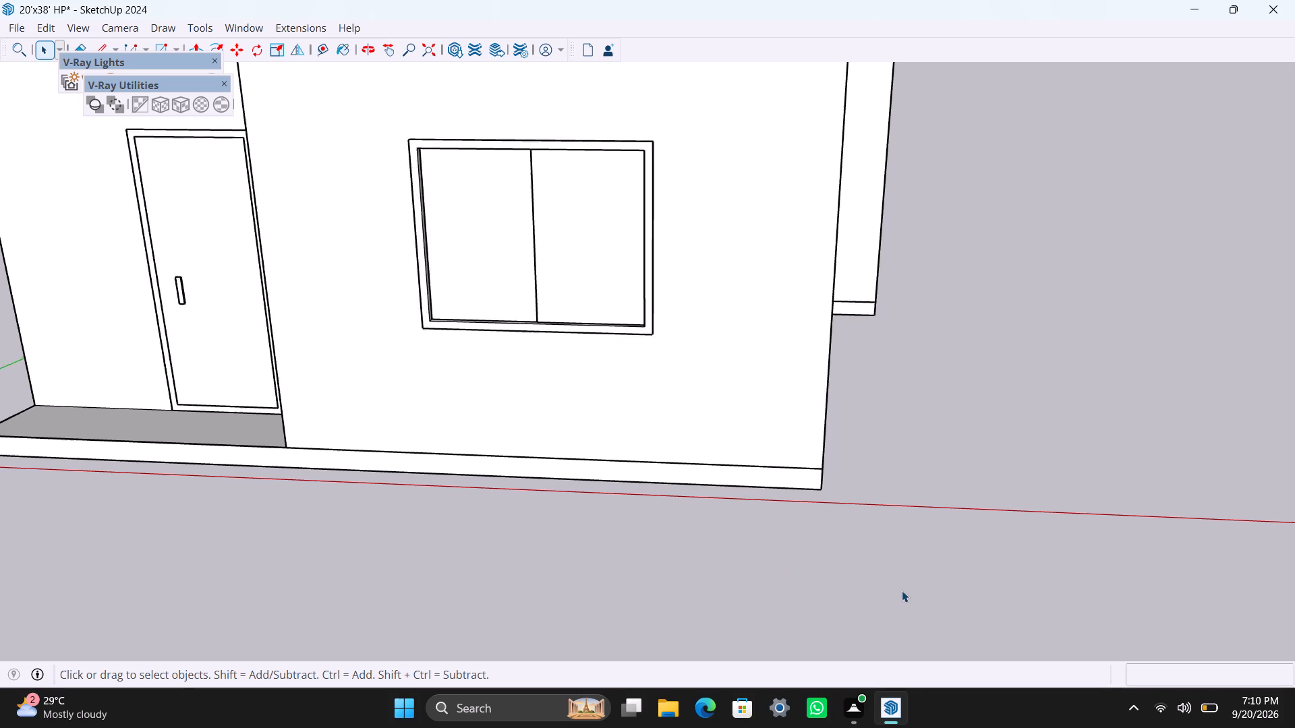
scroll(906, 588, "down", 3)
middle_click_drag(985, 587, 915, 614)
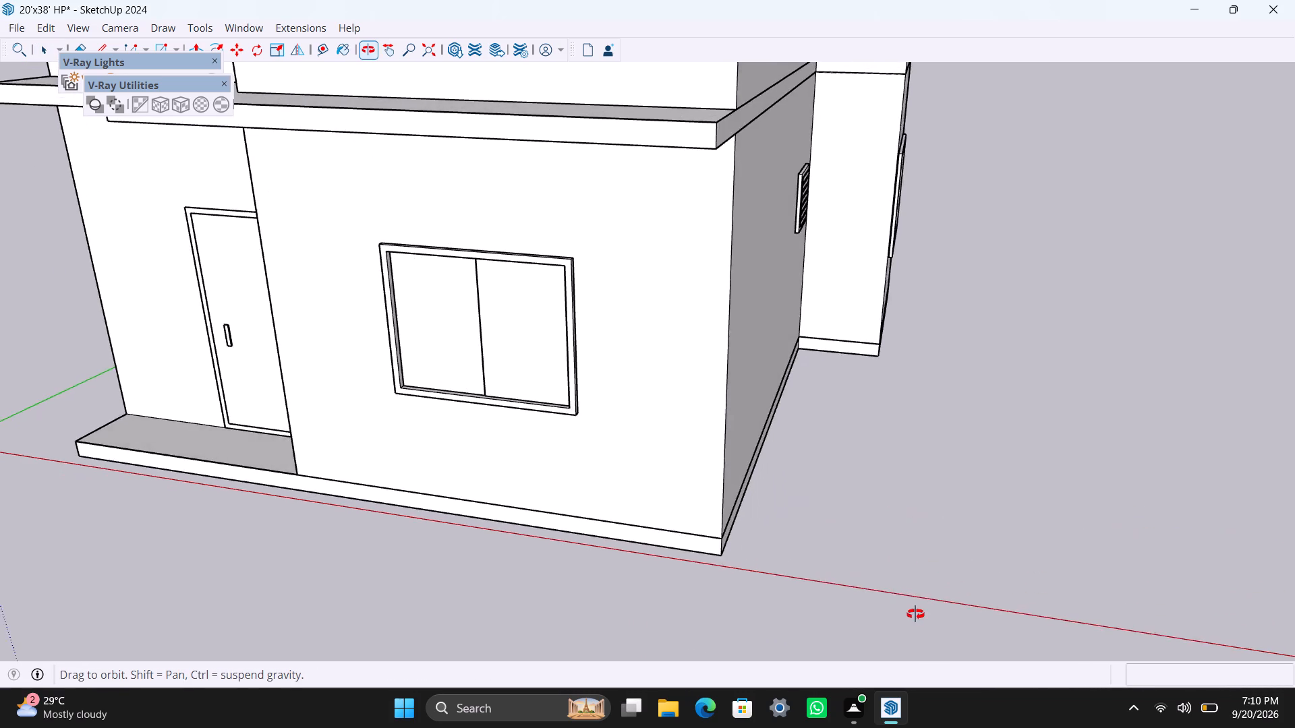
middle_click_drag(915, 614, 882, 574)
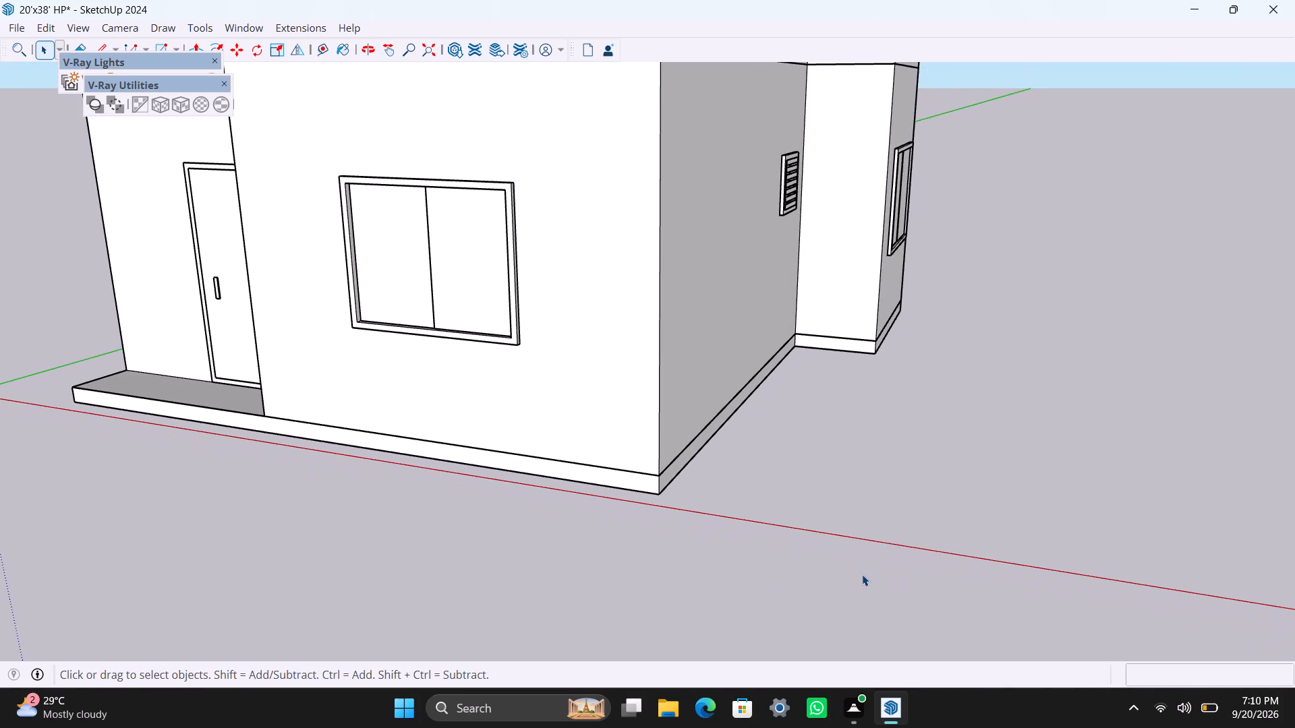
scroll(861, 574, "up", 1)
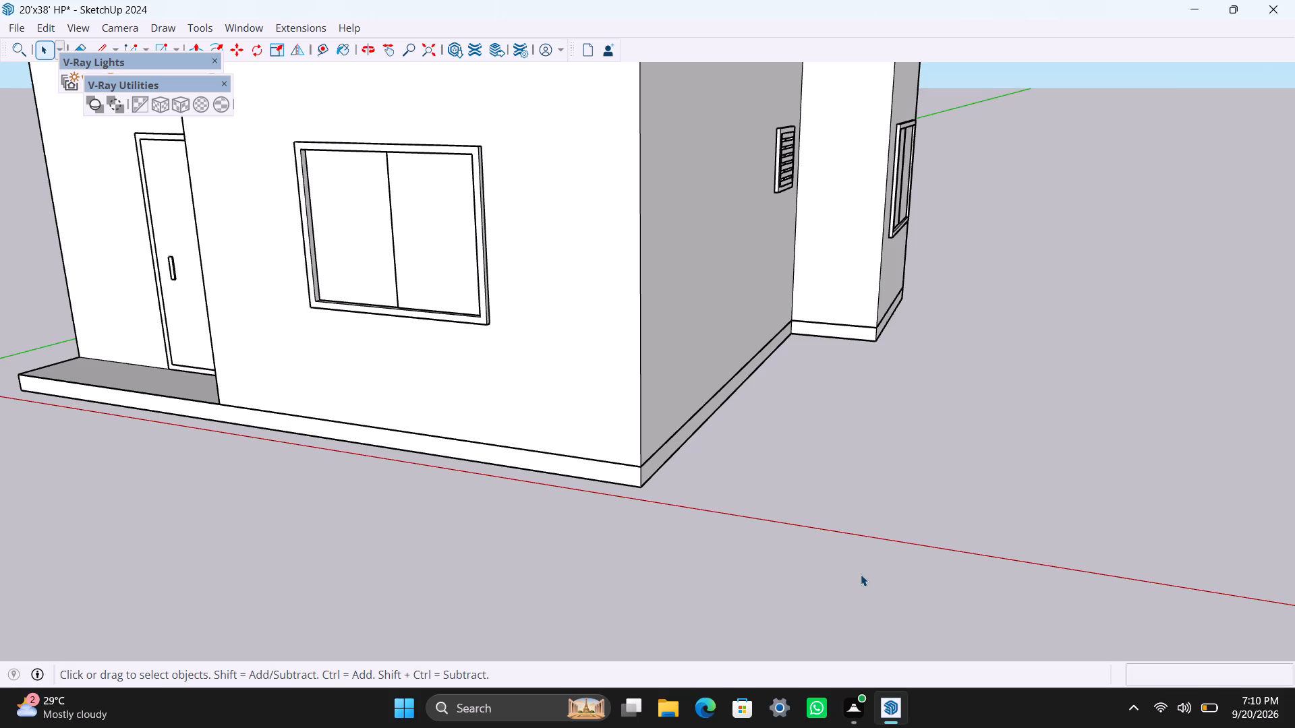
scroll(813, 506, "down", 3)
scroll(755, 477, "up", 2)
middle_click_drag(699, 477, 737, 477)
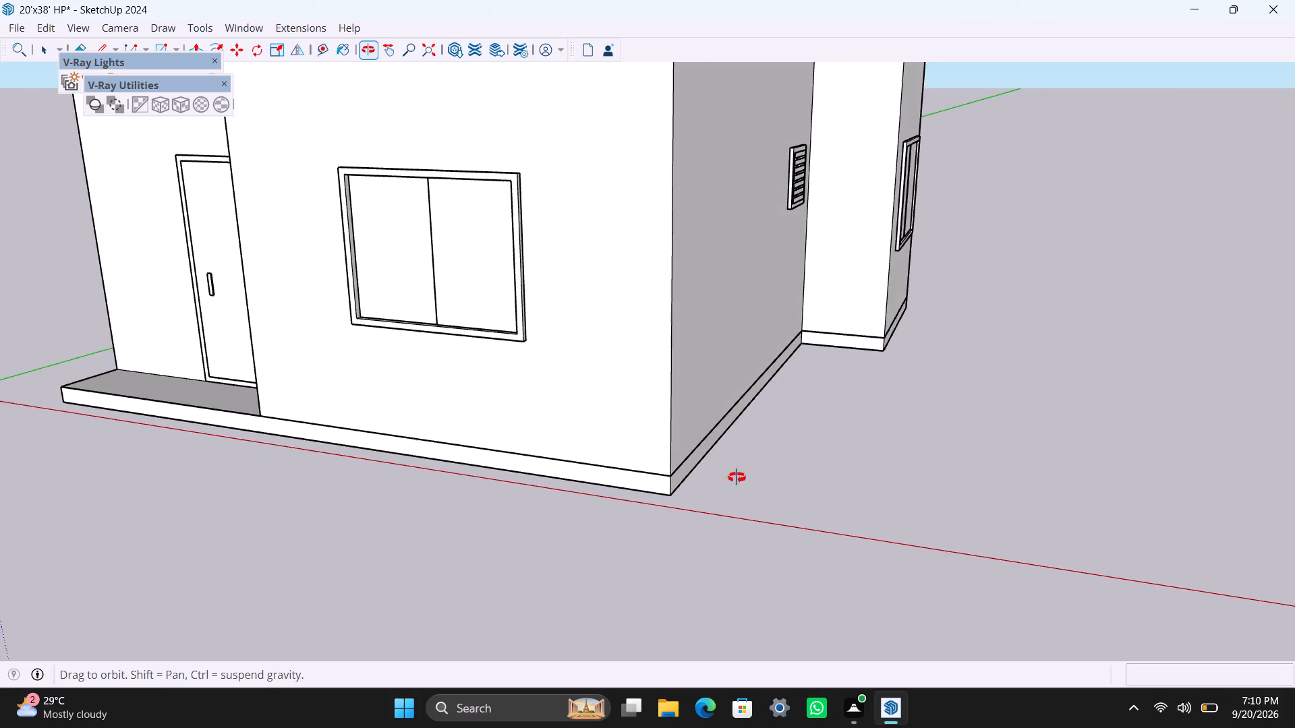
middle_click_drag(737, 477, 911, 497)
Examine the whole house from the entrance corner, including the four-window side wall, canopy, parapet and stair tower.
scroll(810, 510, "down", 2)
middle_click_drag(713, 533, 794, 503)
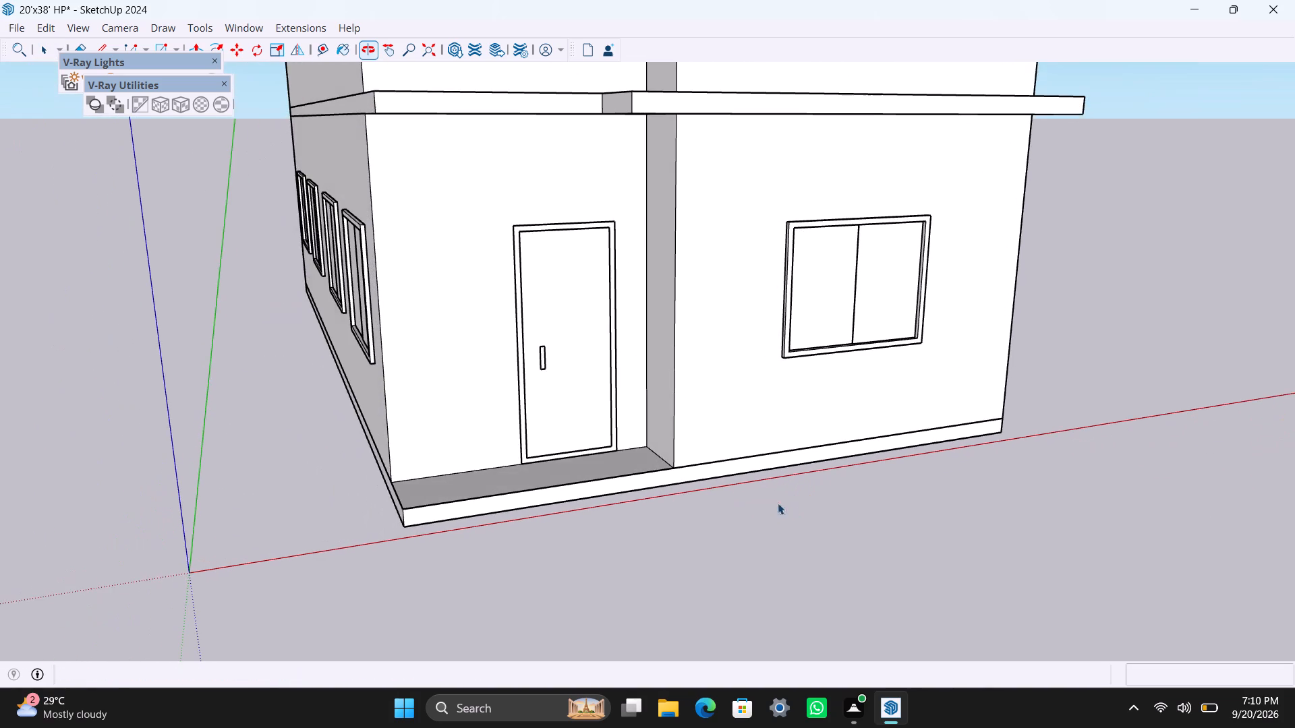
scroll(694, 524, "down", 4)
scroll(612, 521, "down", 3)
middle_click_drag(611, 514, 677, 442)
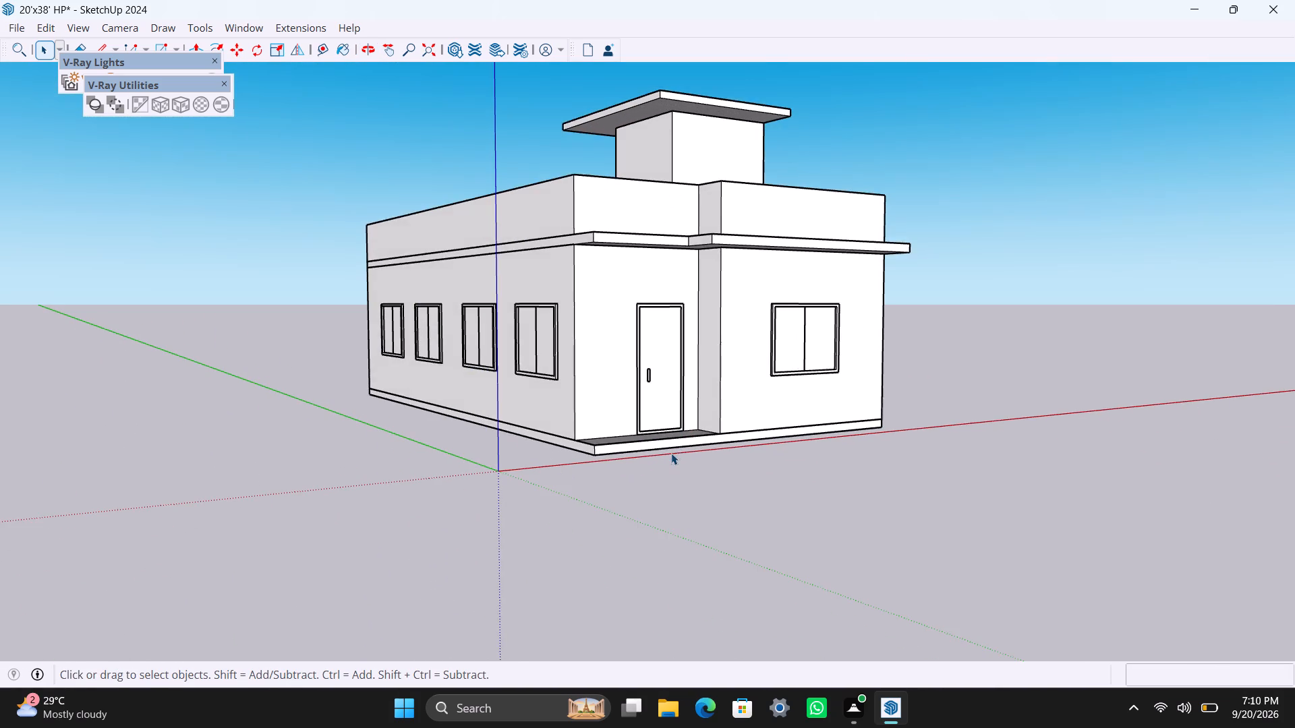
scroll(671, 453, "down", 3)
middle_click_drag(652, 470, 685, 411)
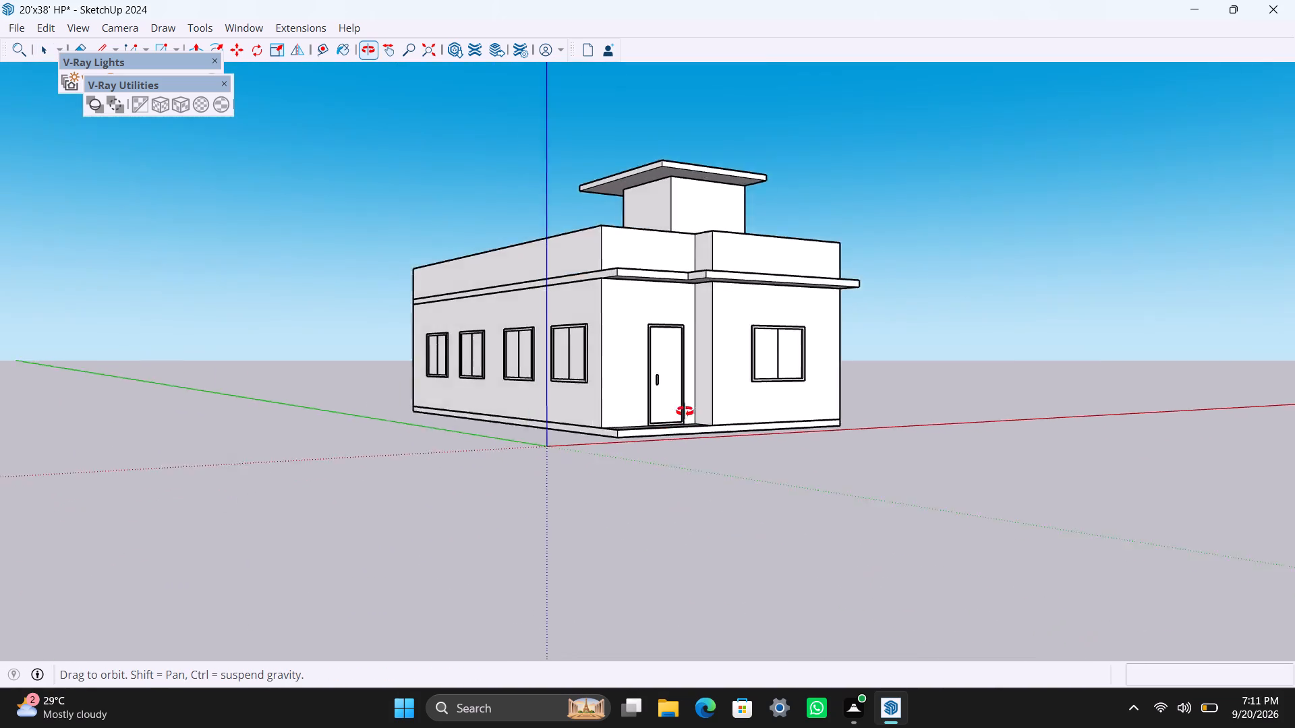
middle_click_drag(685, 411, 782, 460)
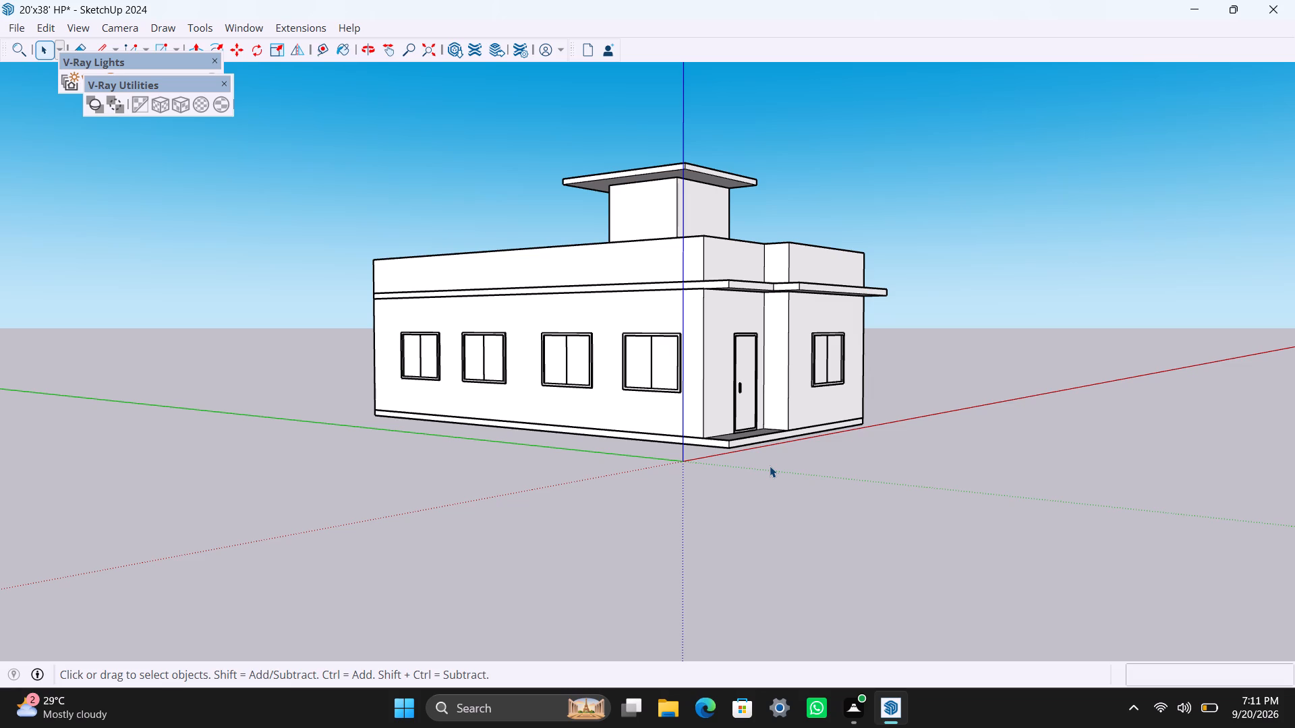
scroll(1040, 657, "up", 3)
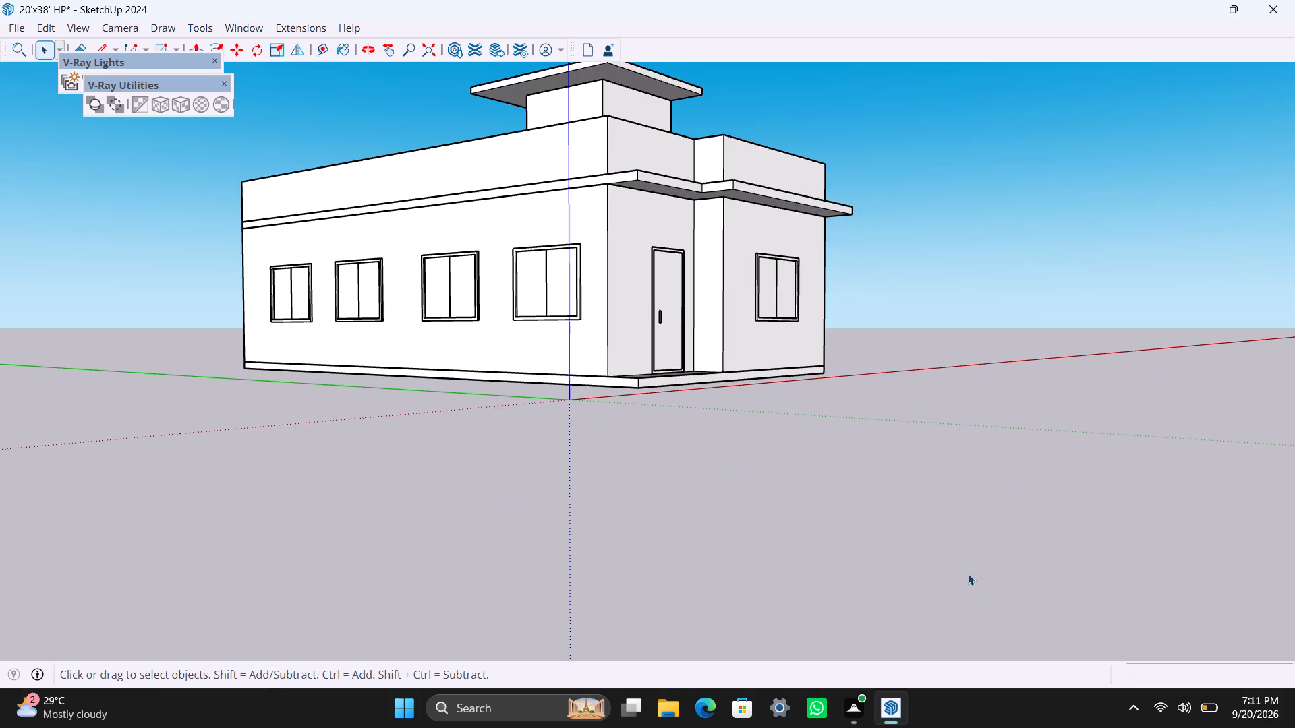
Examine the front facade from the entrance corner round to head-on, including the door, two-pane window, canopy and stair tower.
middle_click_drag(968, 574, 822, 638)
scroll(822, 619, "up", 1)
scroll(852, 584, "down", 1)
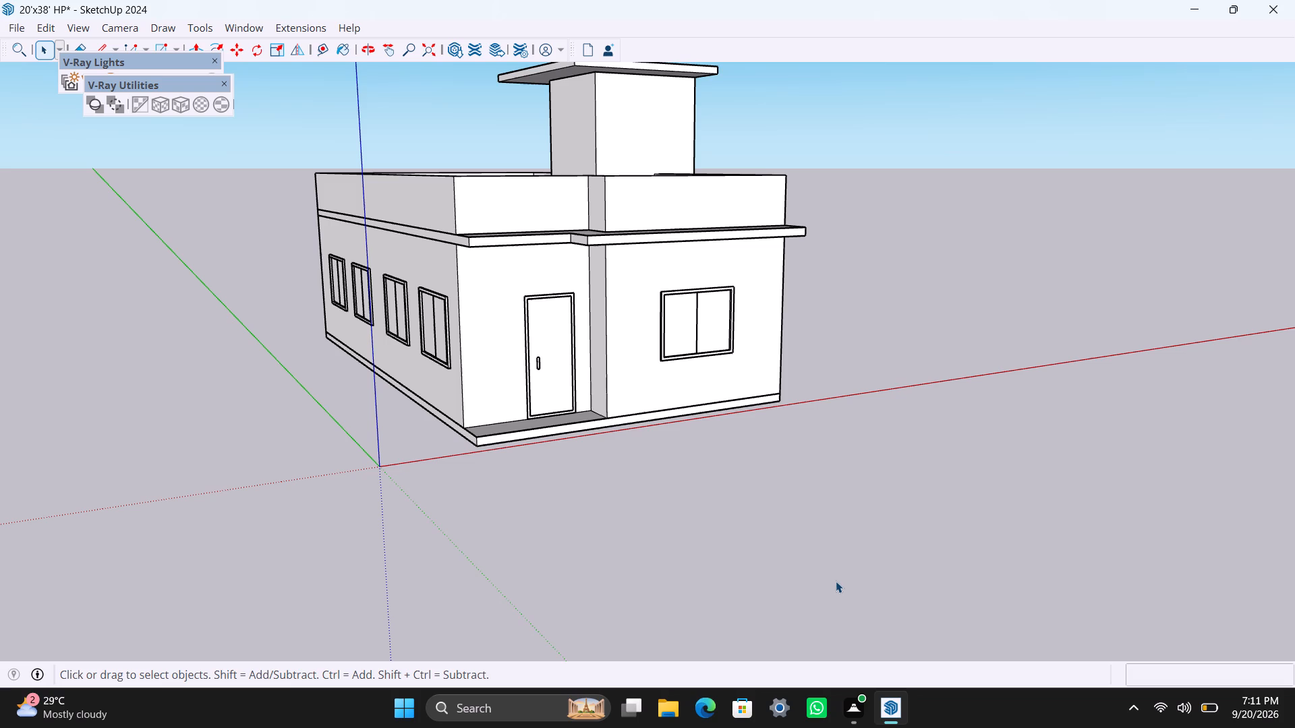
scroll(847, 551, "down", 2)
scroll(848, 554, "up", 2)
scroll(934, 552, "up", 2)
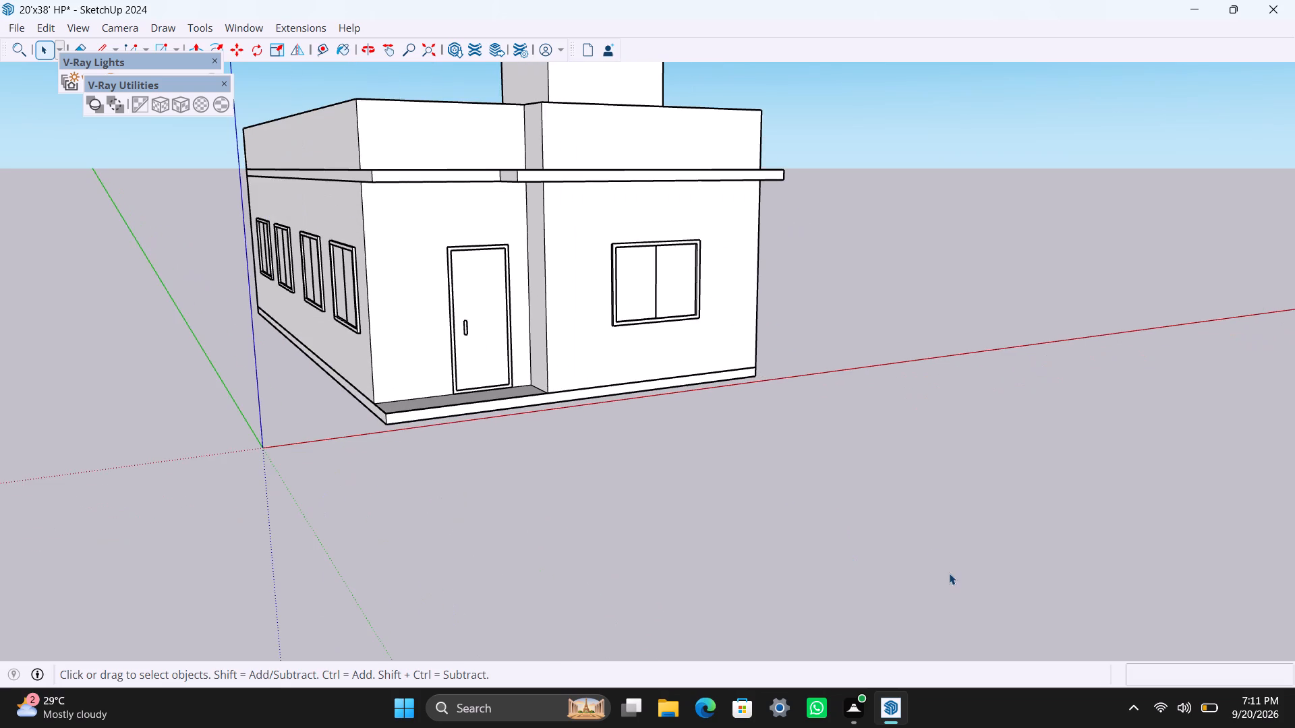
middle_click_drag(949, 573, 850, 561)
scroll(851, 562, "down", 2)
middle_click_drag(905, 573, 903, 573)
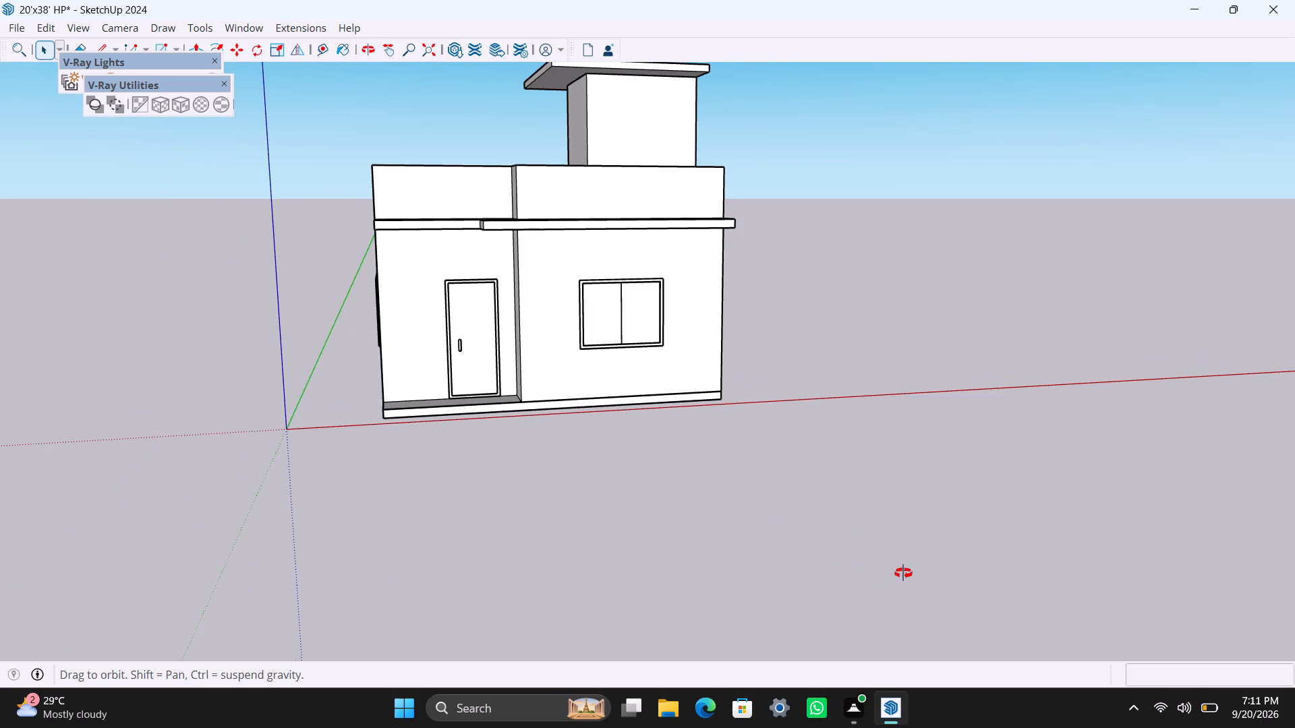
middle_click_drag(903, 573, 834, 573)
scroll(831, 577, "down", 2)
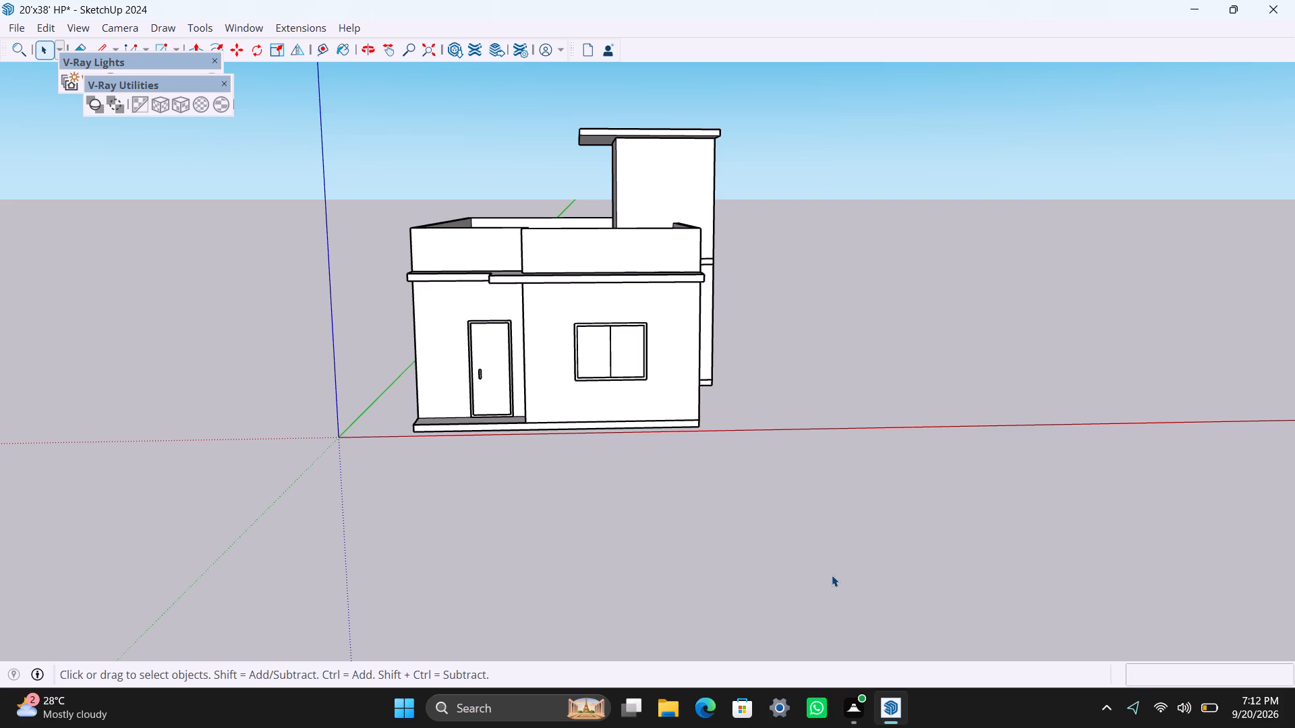
scroll(806, 570, "down", 3)
scroll(817, 586, "up", 2)
Examine the house from the front corner beside the window, including the louvred ventilator wall, stair tower and roof parapet.
middle_click_drag(832, 598, 708, 596)
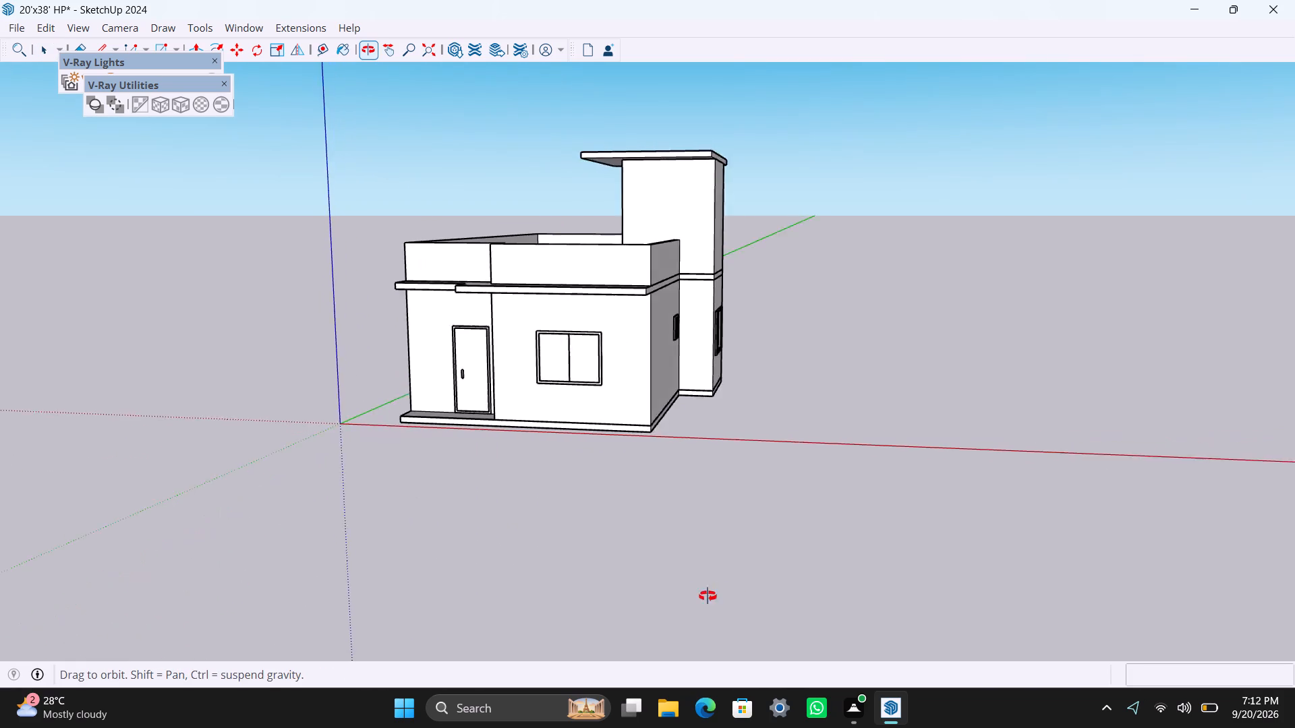
middle_click_drag(708, 596, 668, 597)
scroll(683, 566, "up", 1)
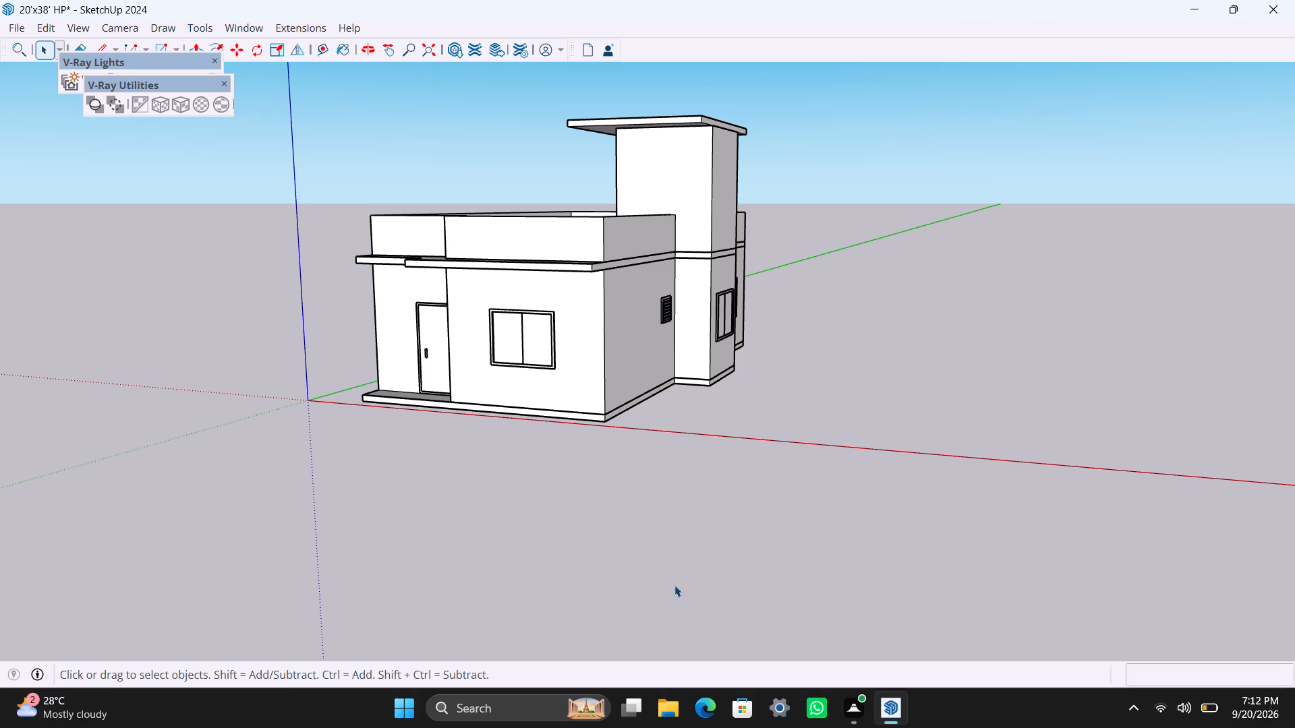
scroll(674, 584, "down", 4)
scroll(675, 584, "up", 4)
scroll(676, 587, "down", 2)
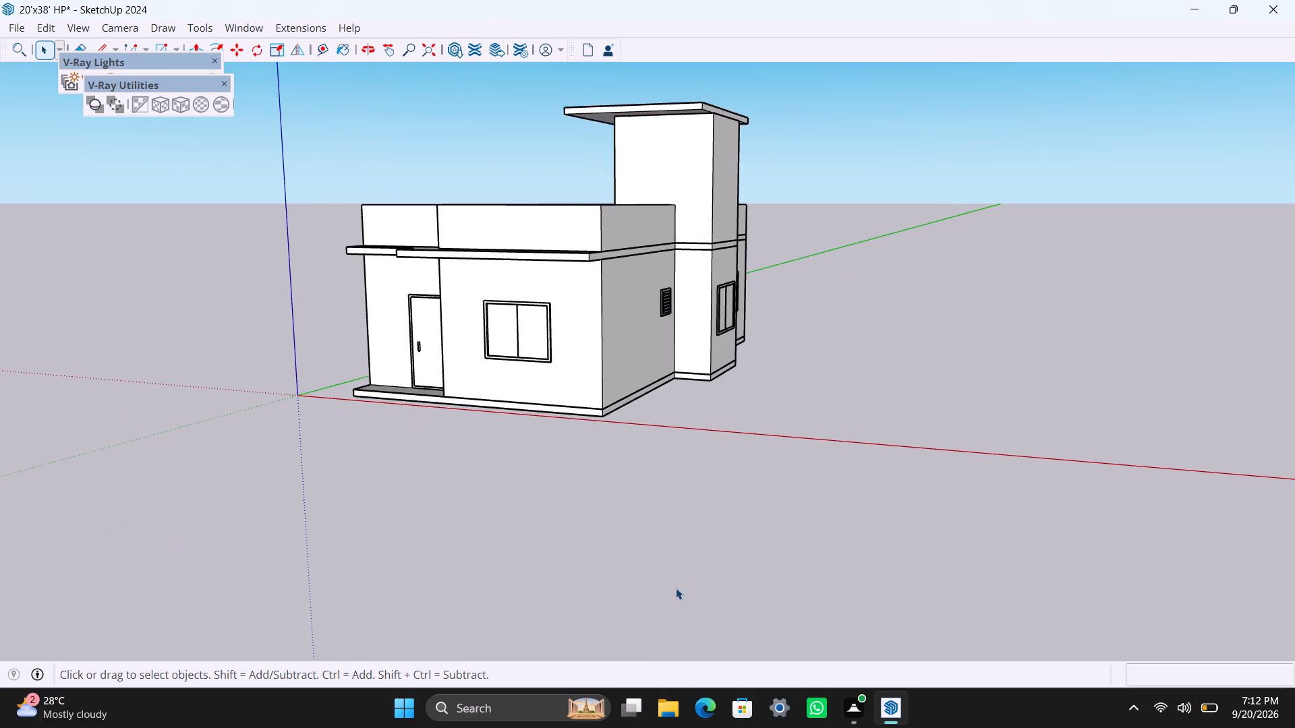
scroll(676, 588, "down", 9)
scroll(676, 588, "up", 4)
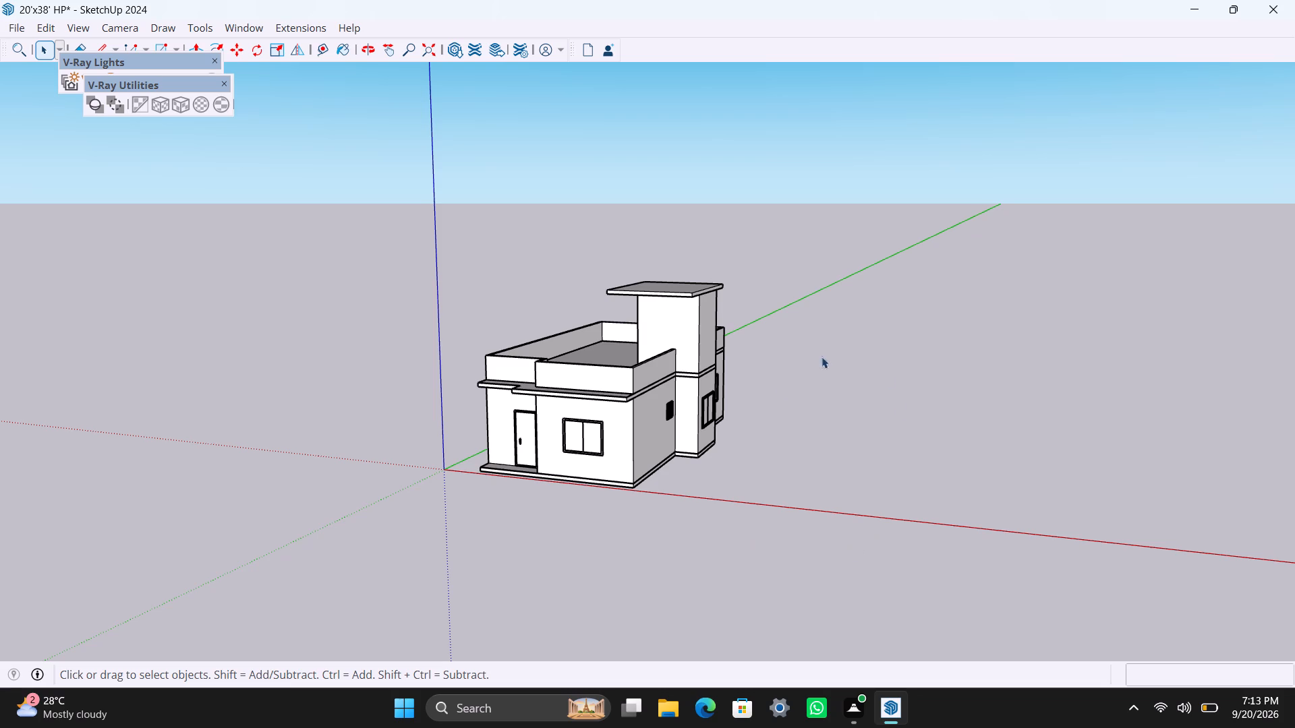
key("space")
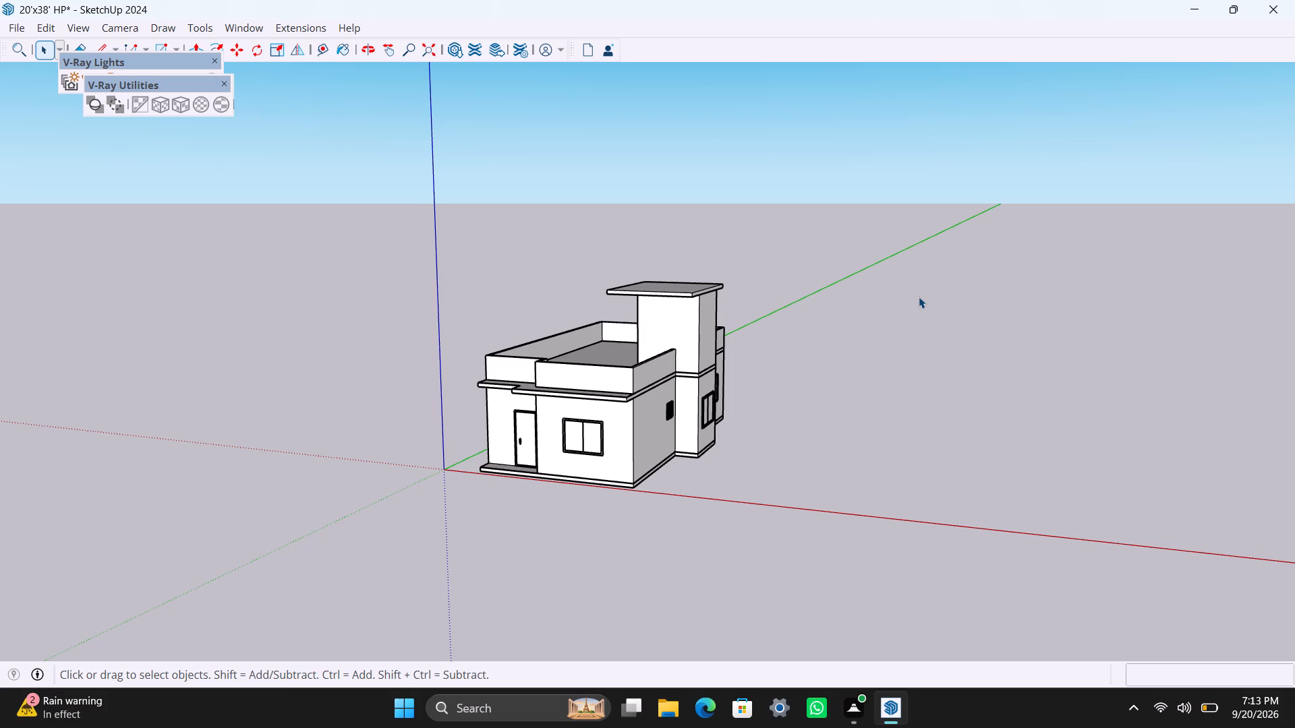
Examine the front facade and stair tower from a lower viewpoint near parapet height.
scroll(774, 166, "up", 3)
scroll(780, 220, "up", 1)
scroll(844, 235, "down", 2)
middle_click_drag(846, 243, 886, 213)
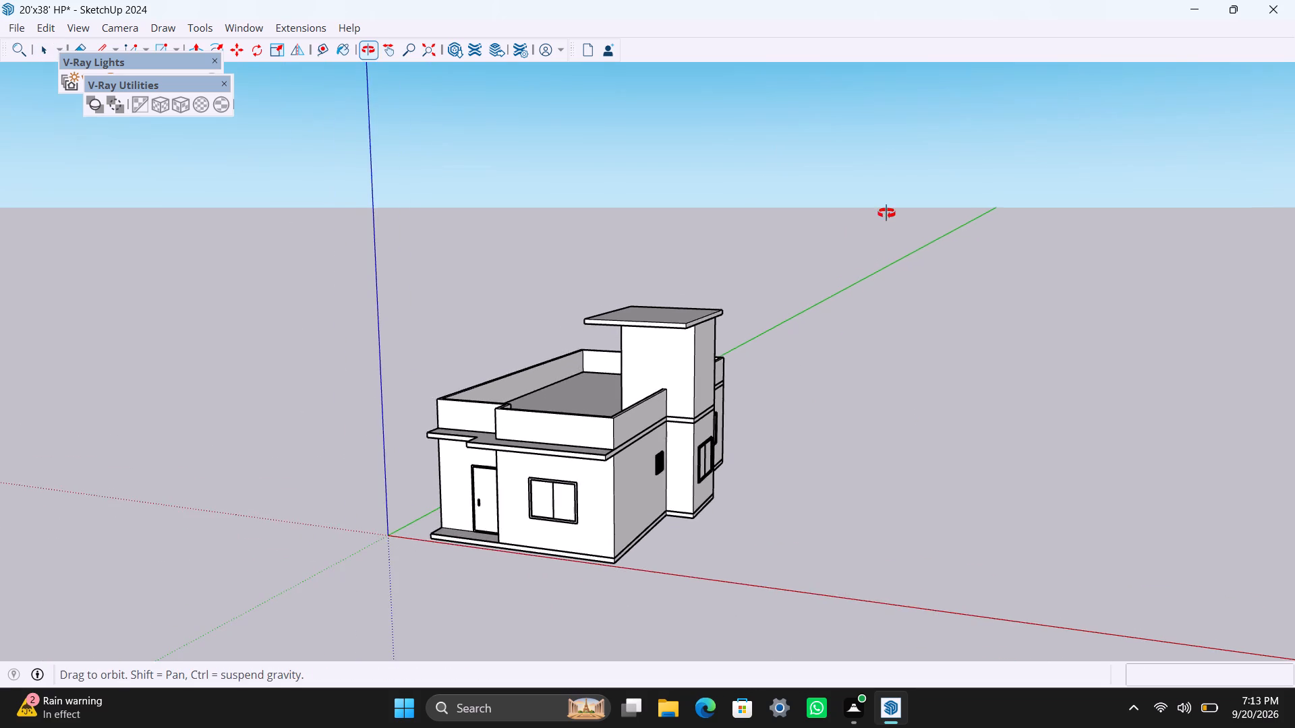
middle_click_drag(886, 213, 933, 164)
scroll(923, 233, "up", 4)
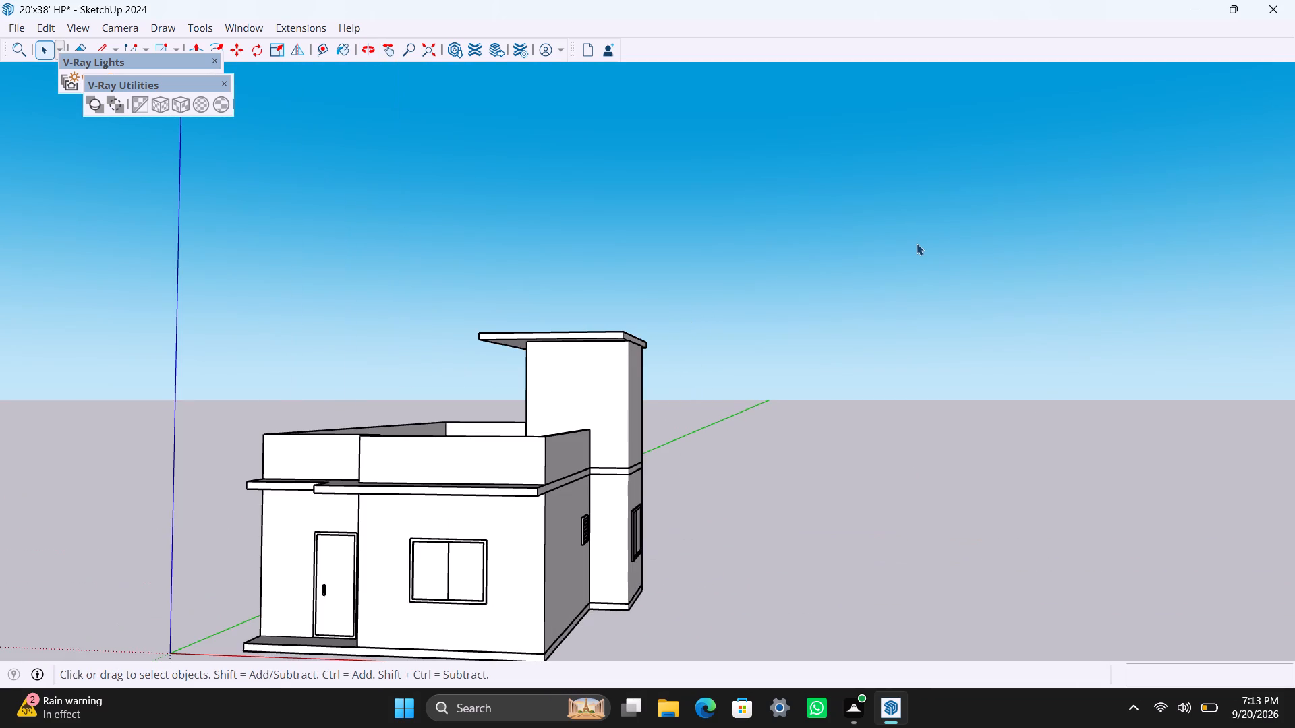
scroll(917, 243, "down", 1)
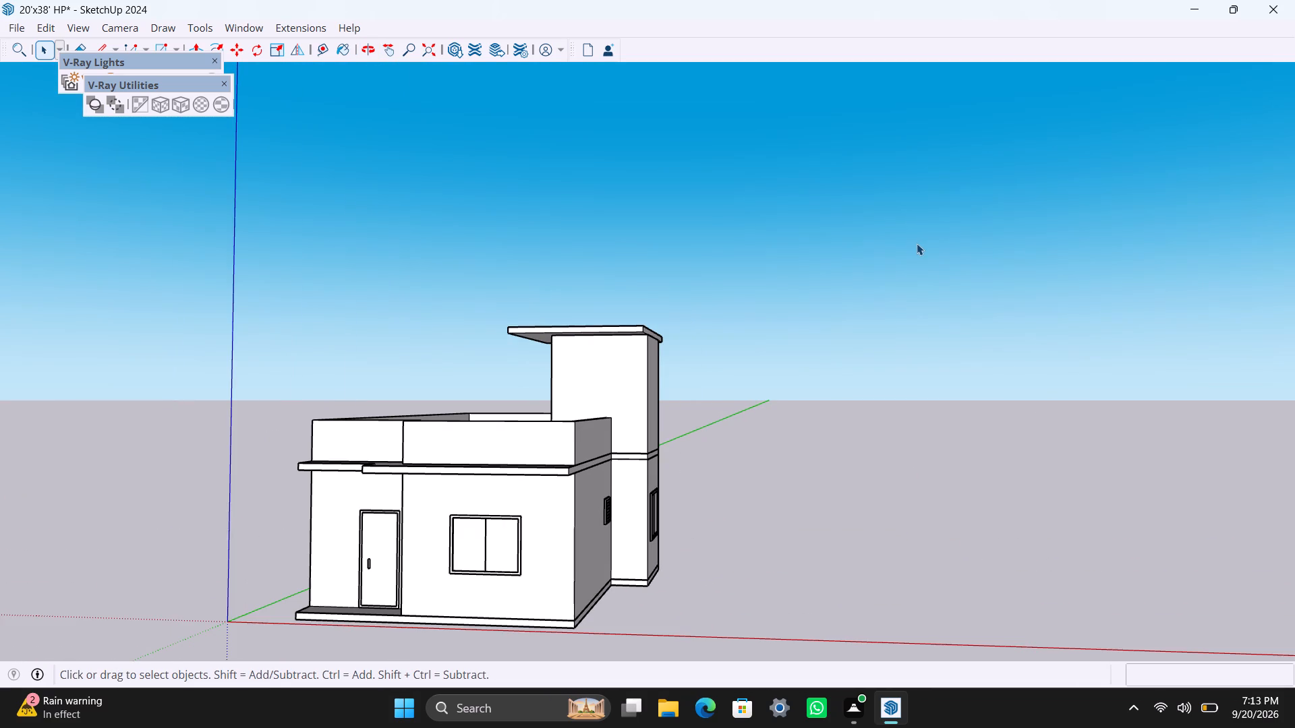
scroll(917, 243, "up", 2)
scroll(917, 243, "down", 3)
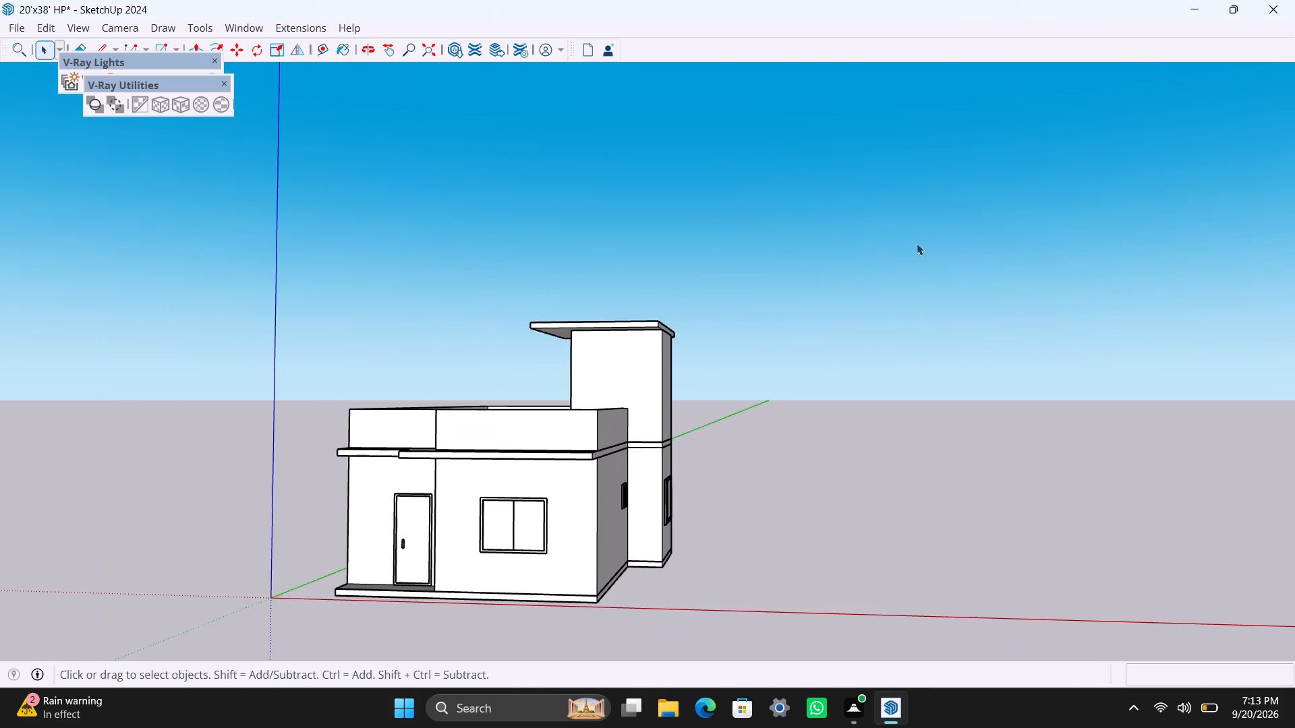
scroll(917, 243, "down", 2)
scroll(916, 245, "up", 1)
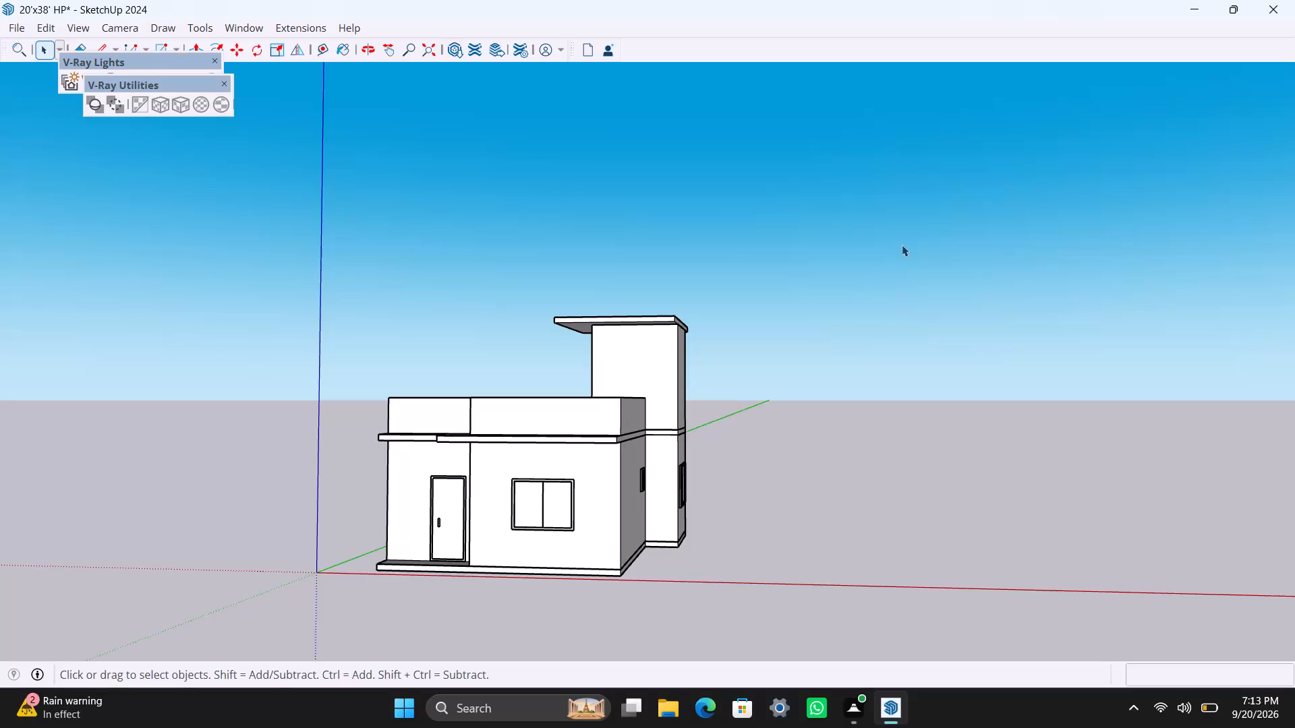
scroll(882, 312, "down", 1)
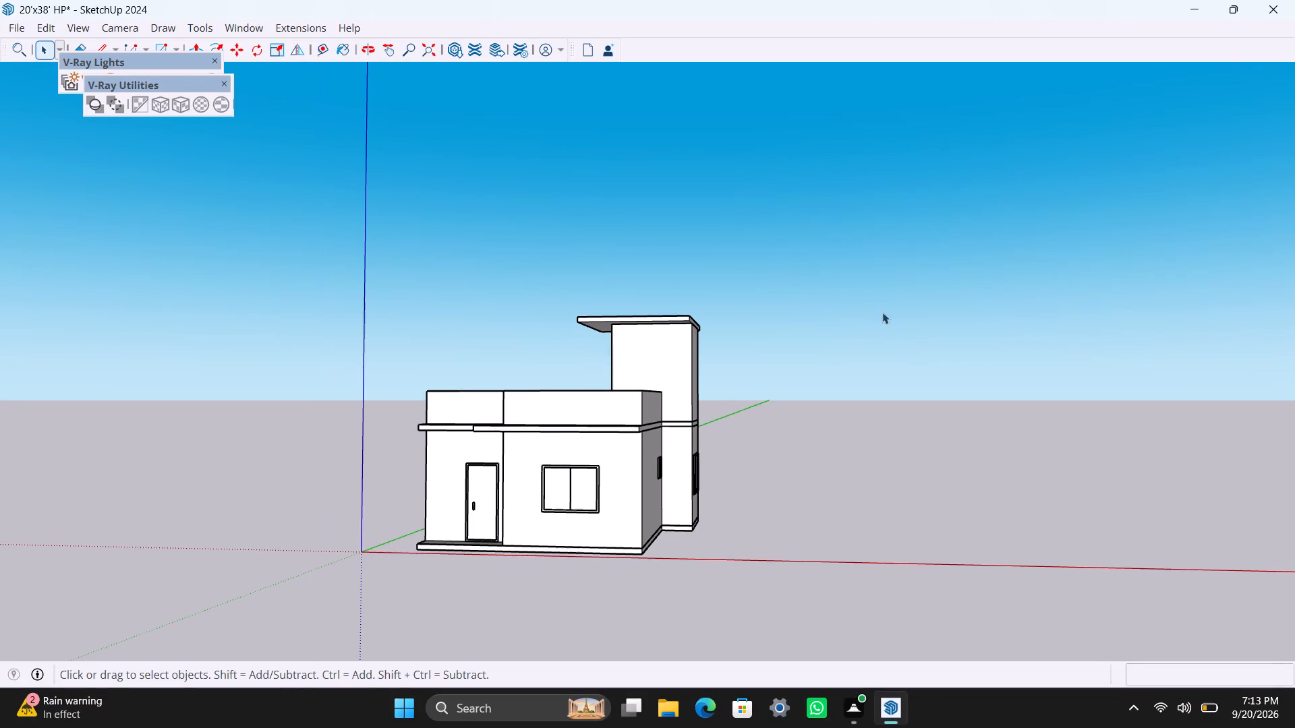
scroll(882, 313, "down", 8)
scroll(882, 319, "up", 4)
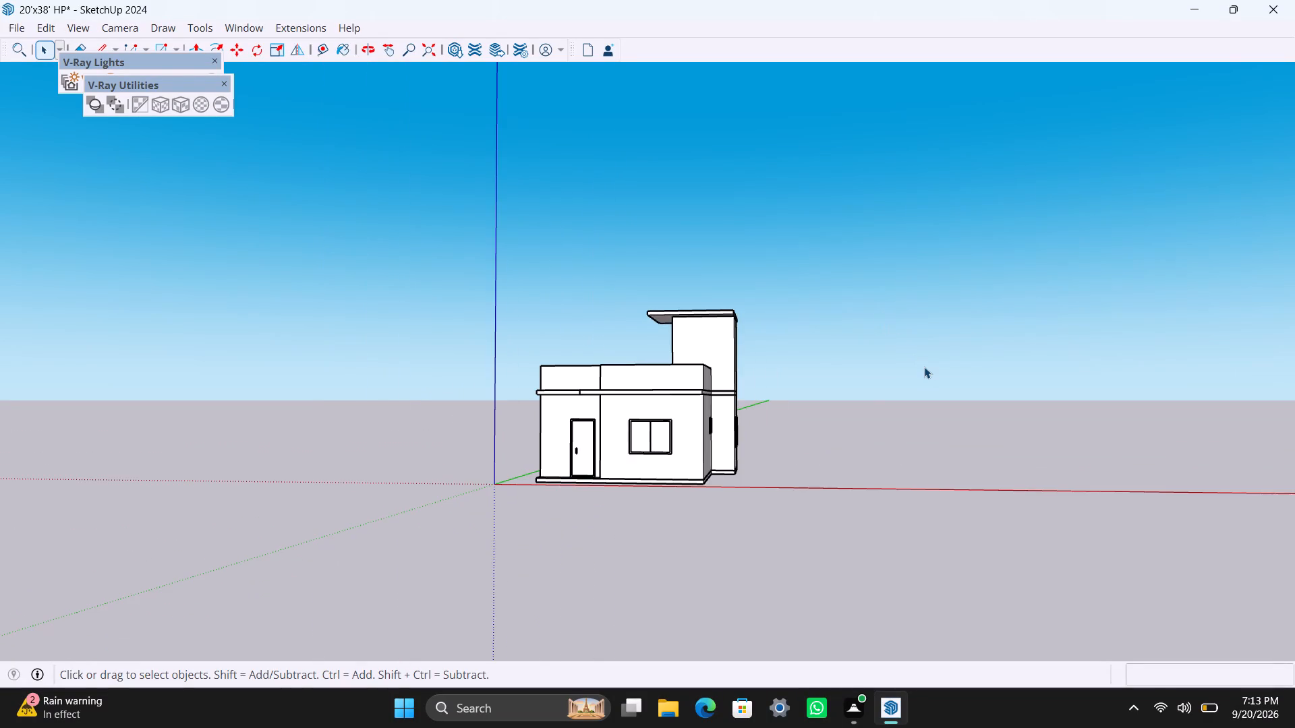
Examine the window-side front corner more closely, including the louvred ventilator, the stair tower window and the slab overhangs.
scroll(924, 367, "up", 6)
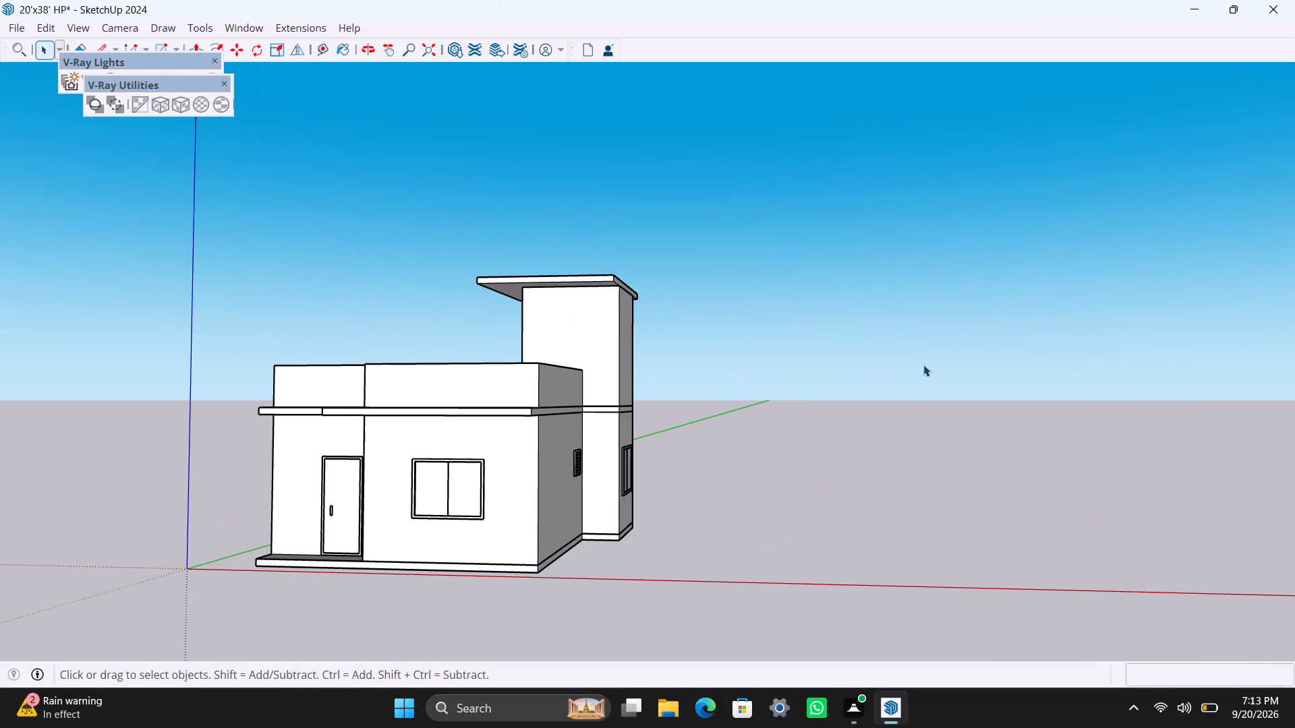
scroll(923, 365, "up", 1)
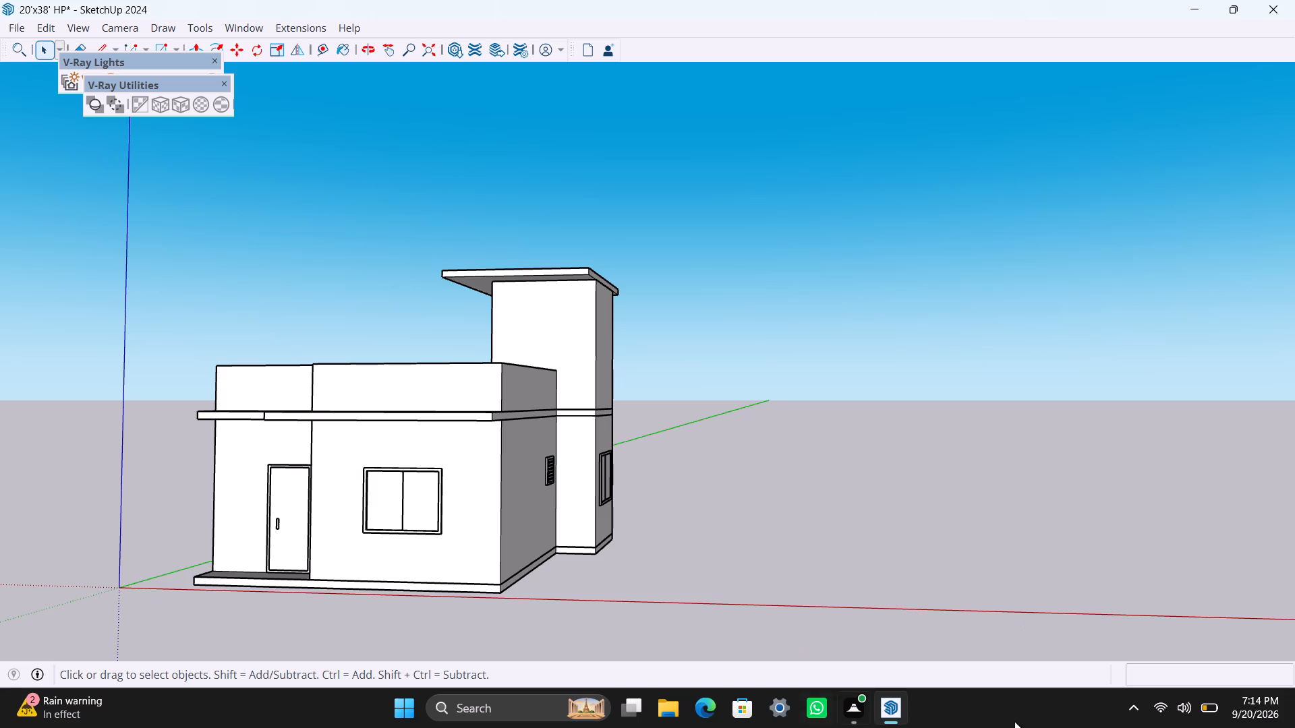
scroll(674, 508, "up", 1)
scroll(548, 487, "up", 2)
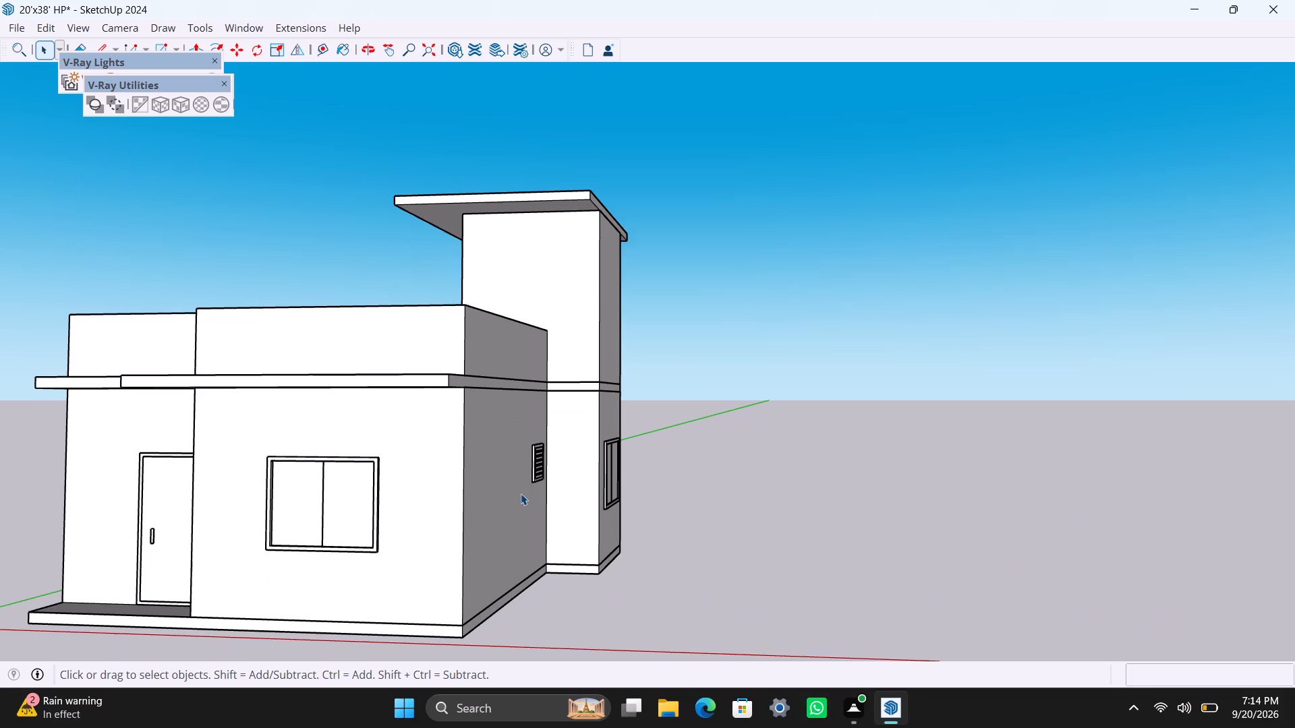
scroll(521, 493, "down", 2)
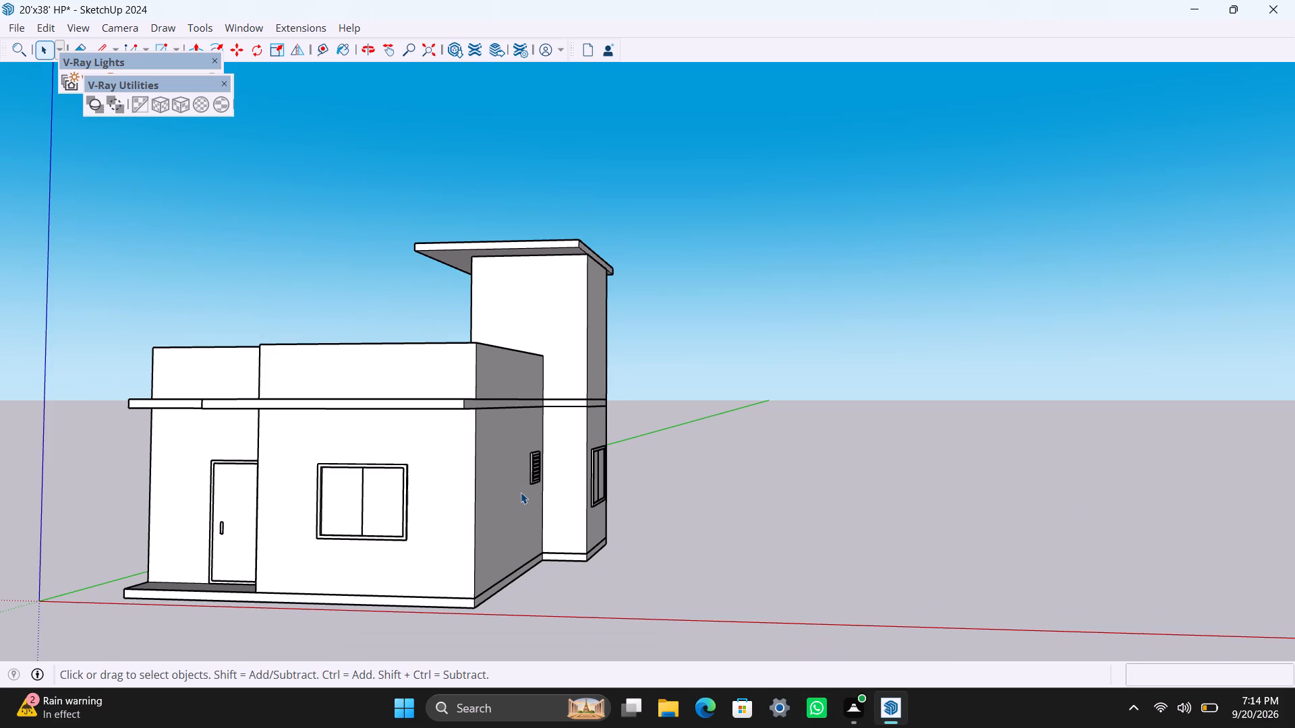
scroll(521, 491, "up", 1)
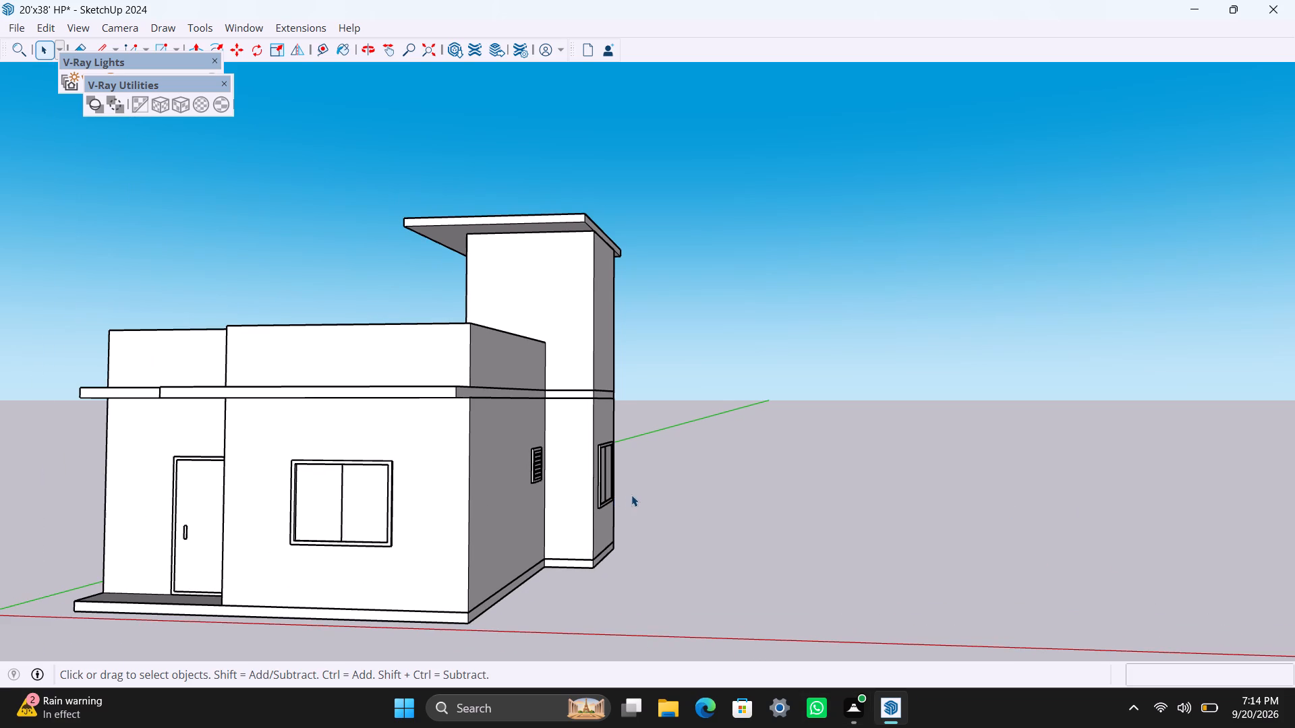
scroll(631, 495, "down", 1)
Examine the house at low level from the entrance corner, including the four-window side wall and the canopy's underside.
middle_click_drag(645, 496, 983, 473)
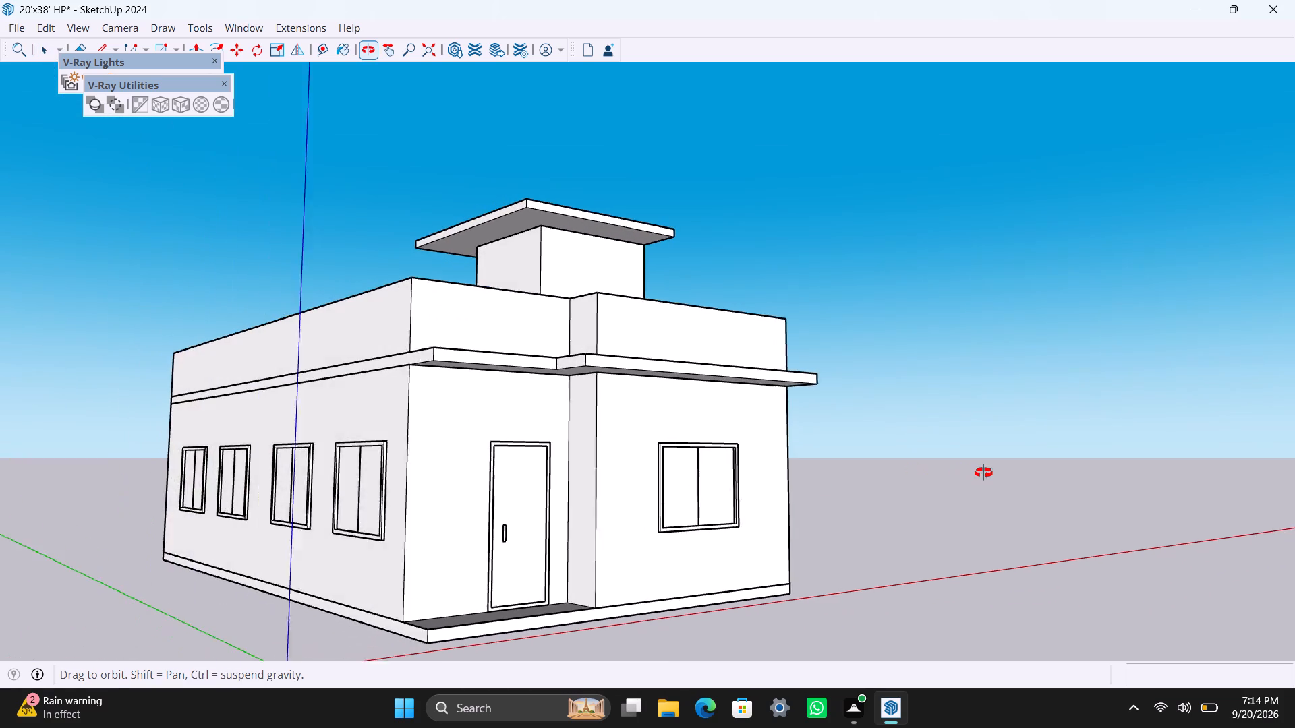
middle_click_drag(983, 473, 985, 473)
scroll(954, 504, "down", 5)
scroll(944, 524, "up", 2)
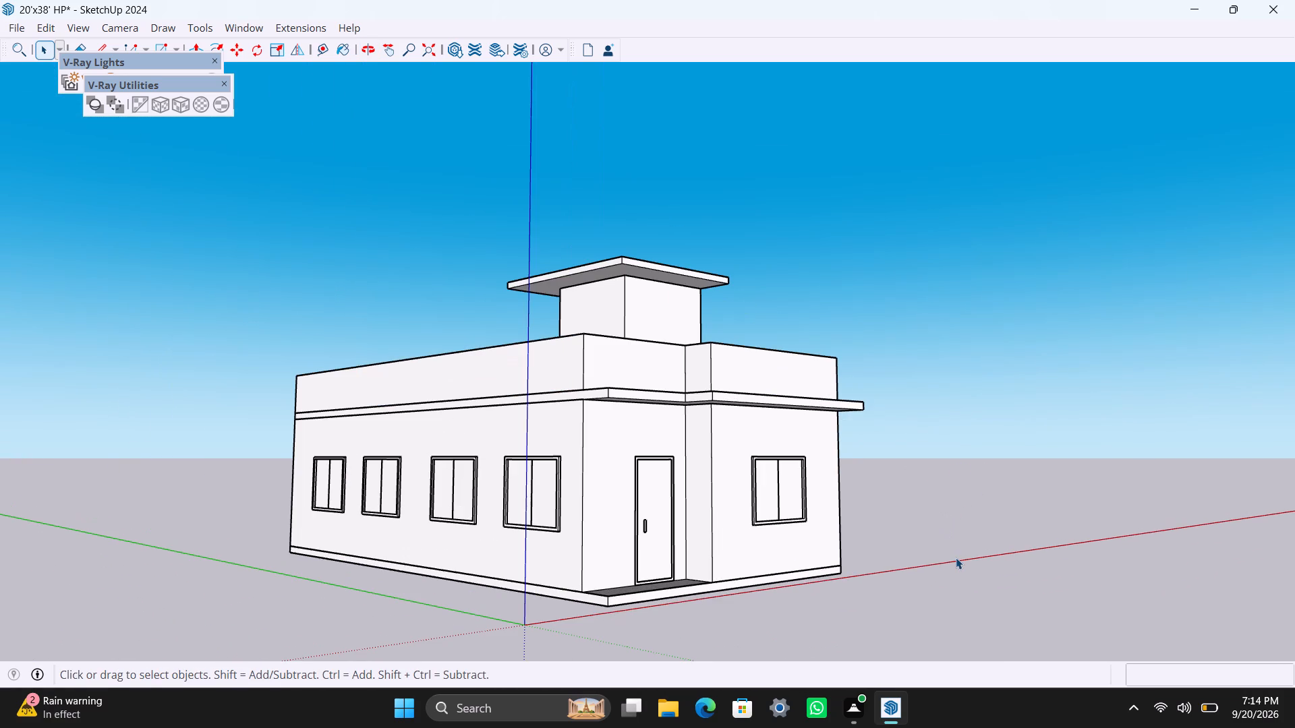
middle_click_drag(962, 556, 1012, 536)
scroll(983, 526, "down", 2)
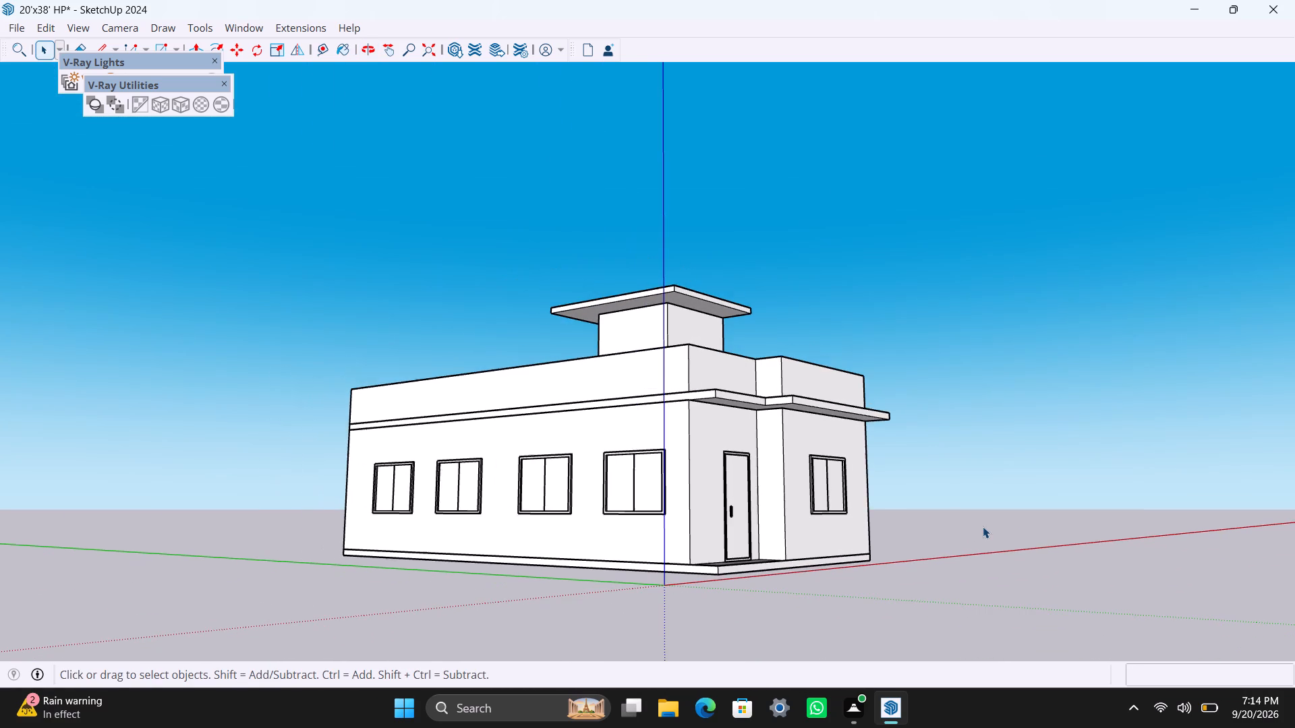
scroll(983, 526, "up", 1)
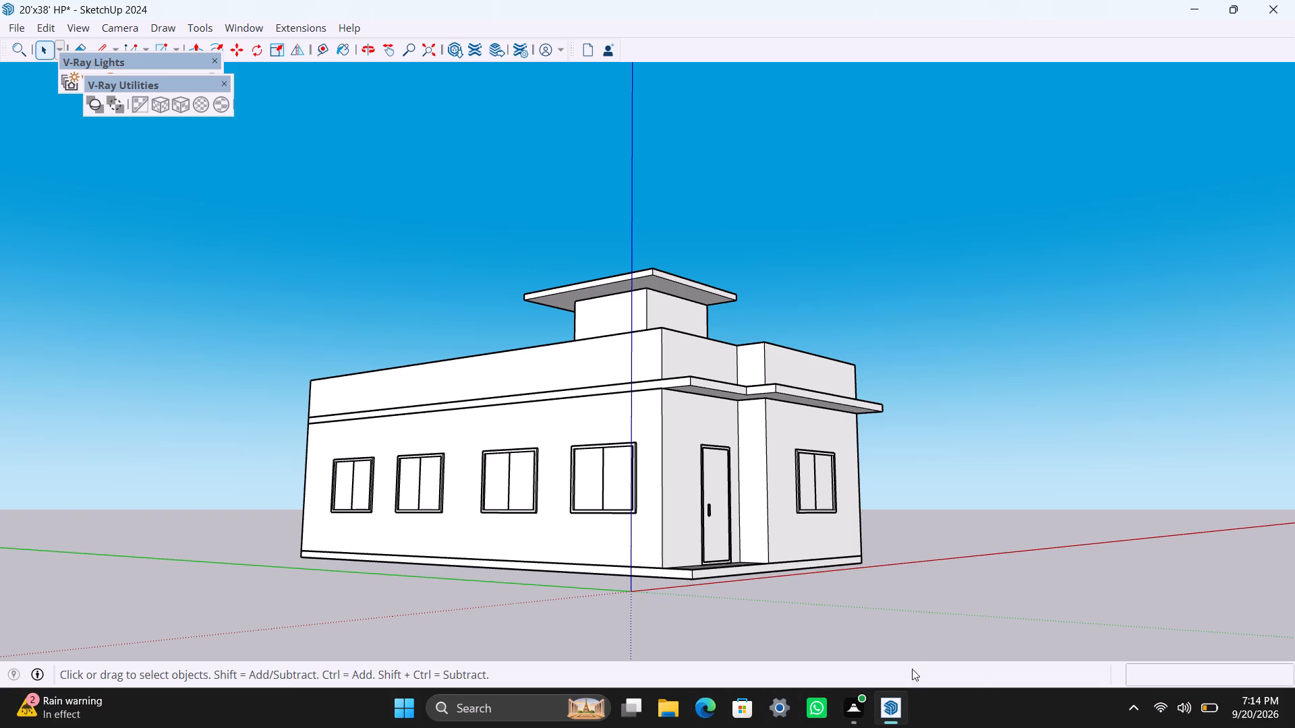
scroll(858, 493, "up", 3)
Examine the house from above the entrance corner, including the roof terrace, parapet, stair tower and stepped canopy.
scroll(859, 495, "up", 1)
middle_click_drag(767, 484, 575, 630)
scroll(573, 502, "down", 3)
middle_click_drag(590, 504, 614, 473, "shift")
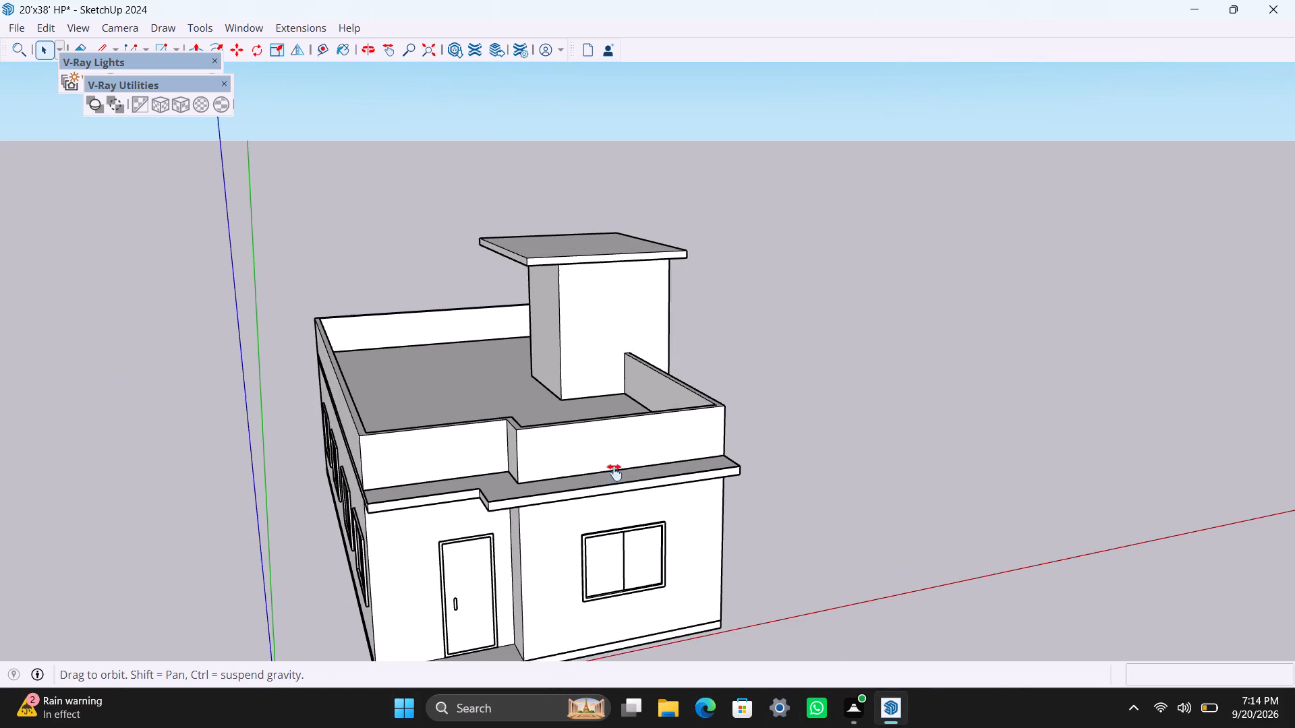
middle_click_drag(614, 473, 703, 333, "shift")
scroll(589, 363, "up", 2)
middle_click_drag(579, 392, 583, 419)
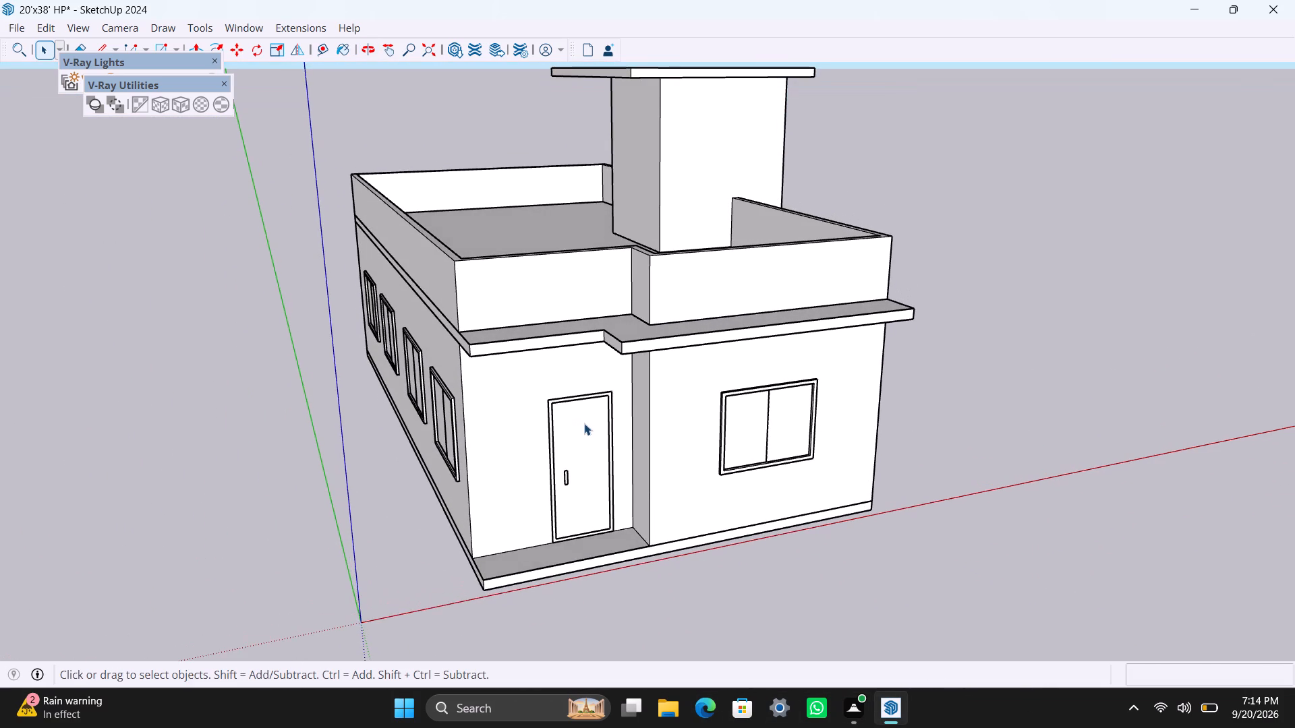
scroll(584, 423, "up", 1)
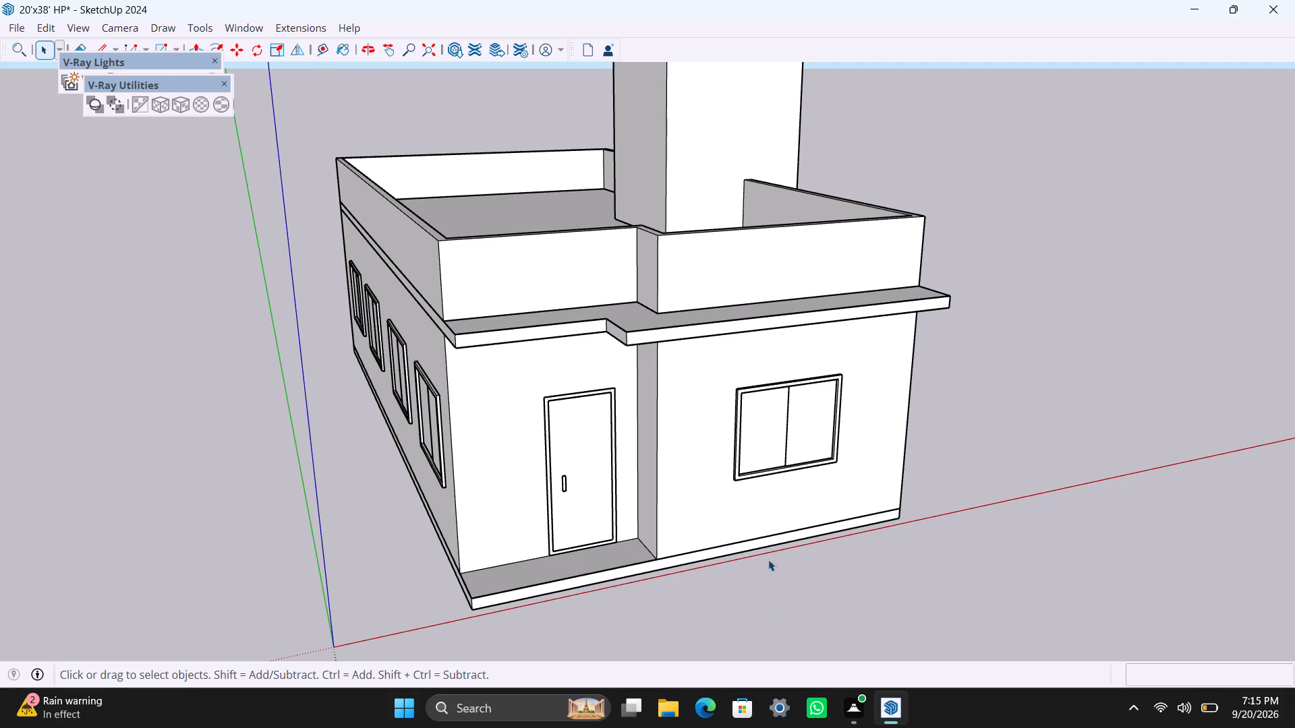
scroll(768, 560, "down", 1)
scroll(793, 570, "up", 2)
scroll(854, 590, "up", 2)
Examine the front facade up close, including the door, two-pane window, porch slab and plinth band.
middle_click_drag(852, 593, 777, 599)
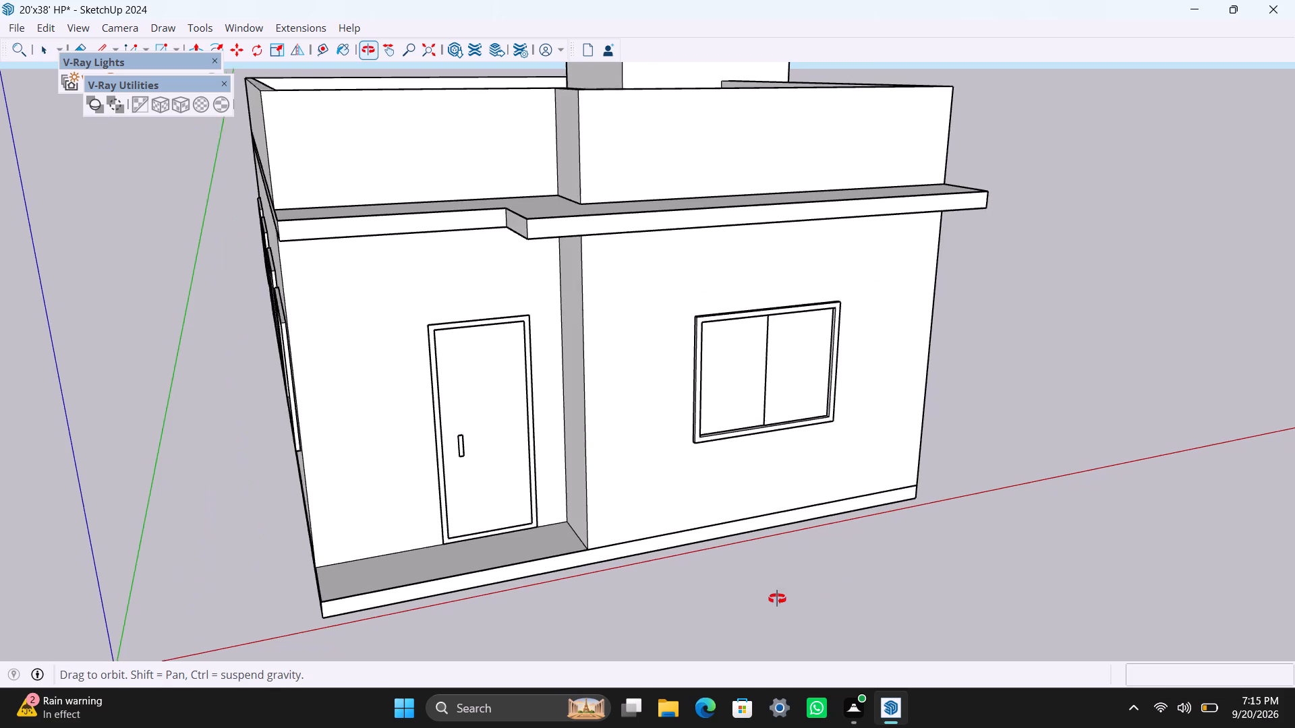
middle_click_drag(777, 599, 708, 612)
scroll(704, 601, "down", 2)
scroll(696, 583, "up", 2)
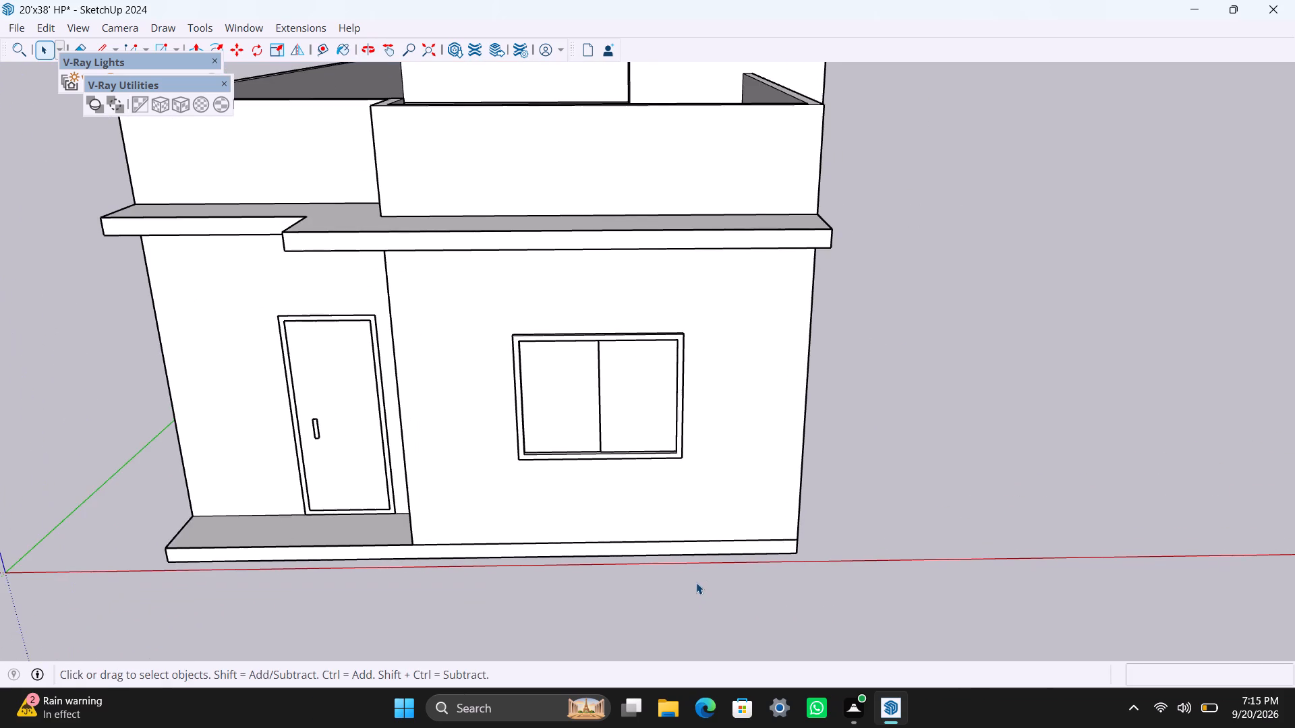
scroll(695, 579, "up", 1)
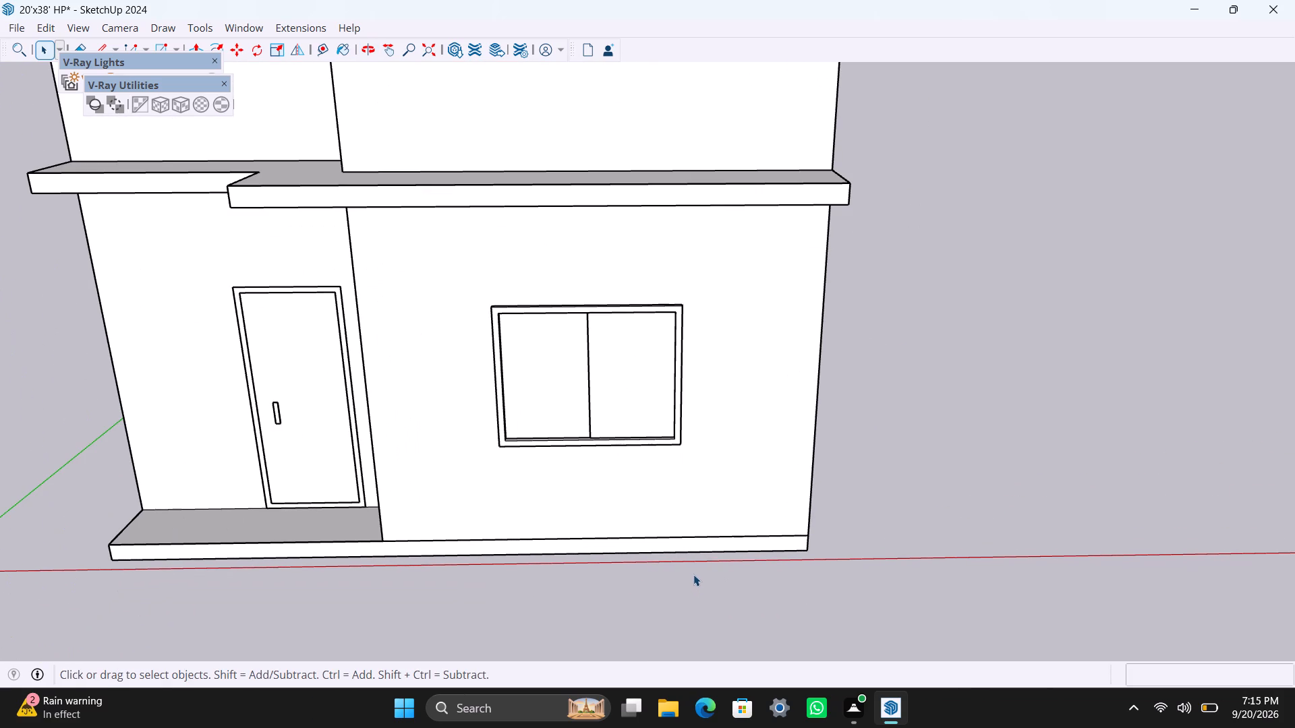
scroll(693, 574, "down", 2)
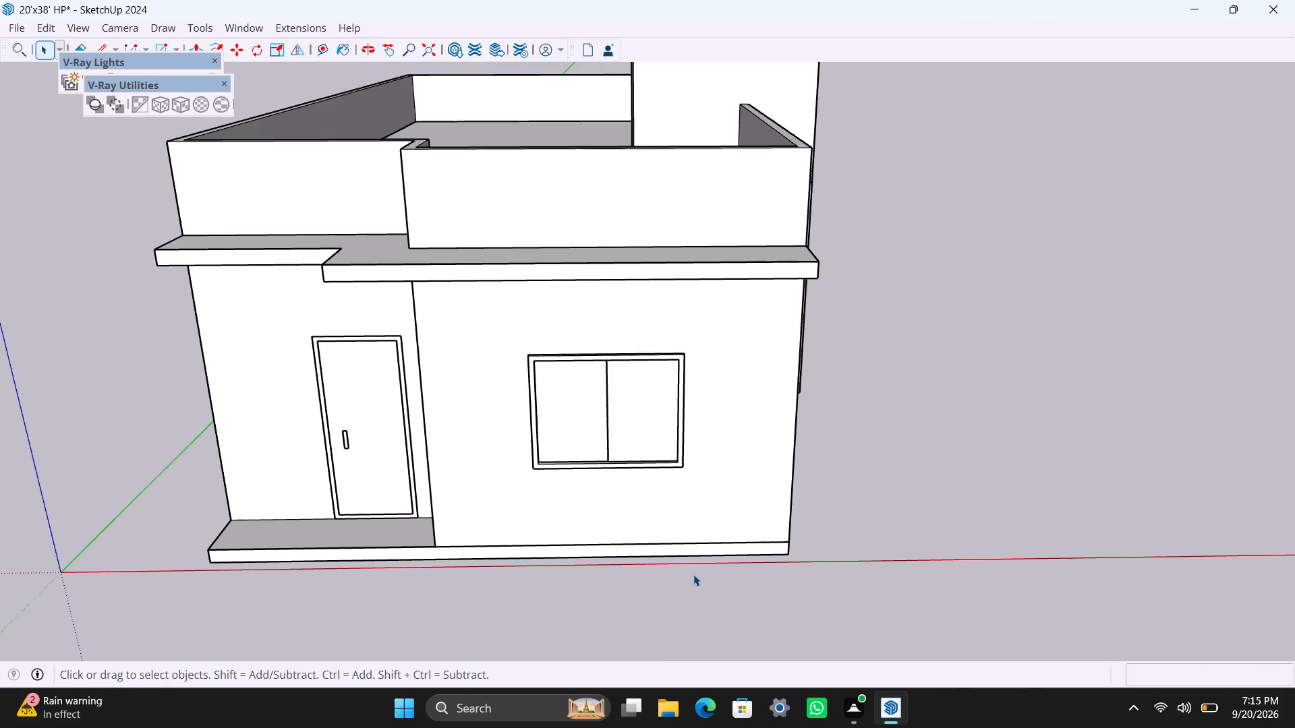
scroll(693, 574, "up", 6)
middle_click_drag(690, 599, 747, 548)
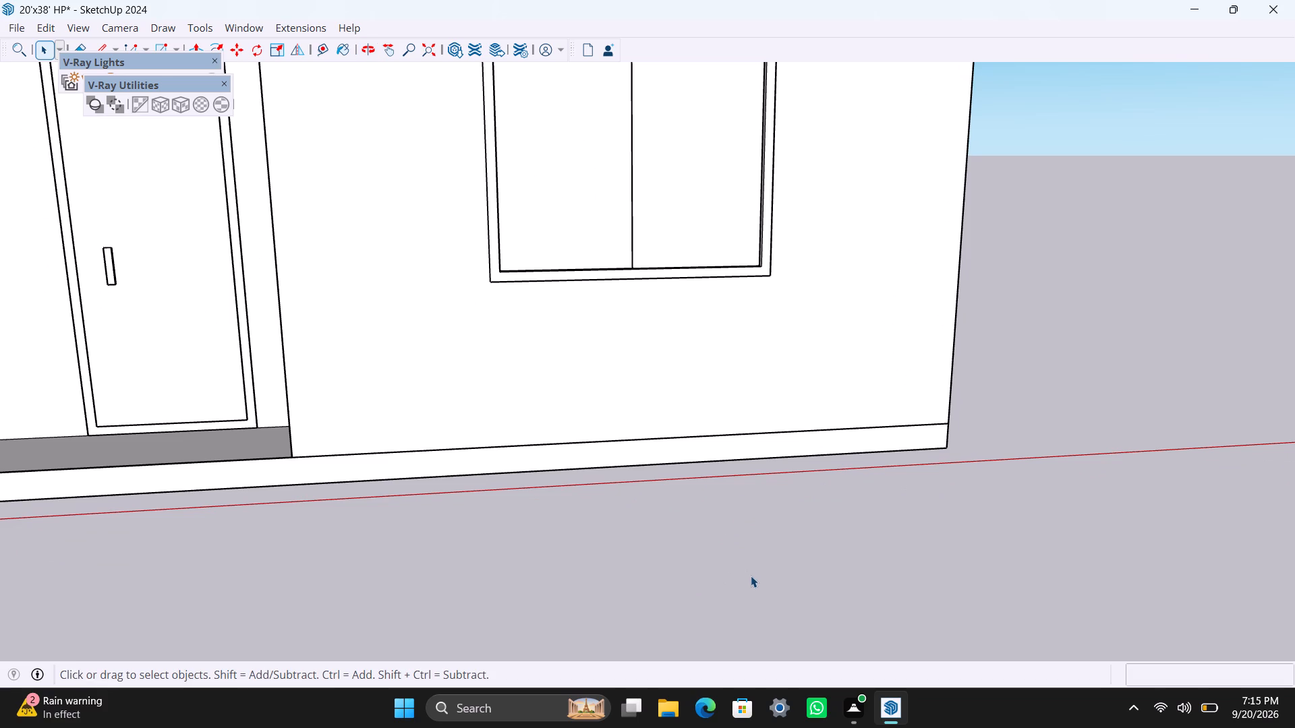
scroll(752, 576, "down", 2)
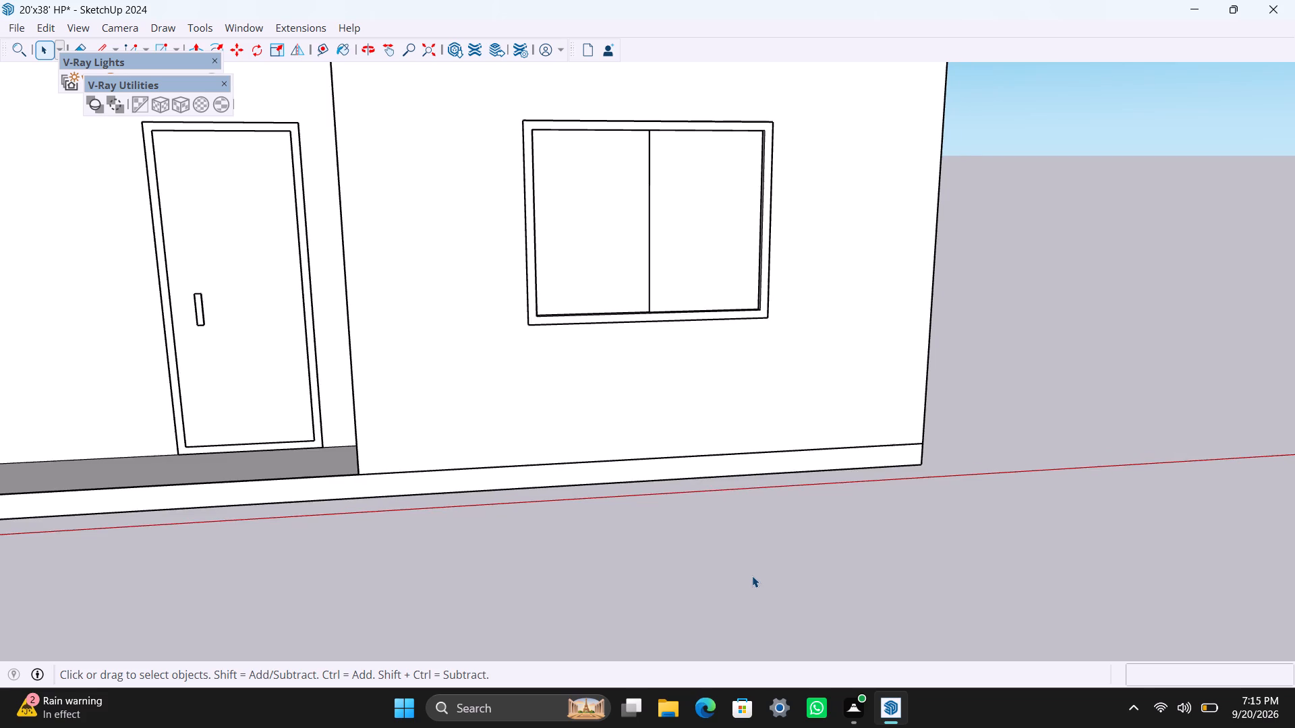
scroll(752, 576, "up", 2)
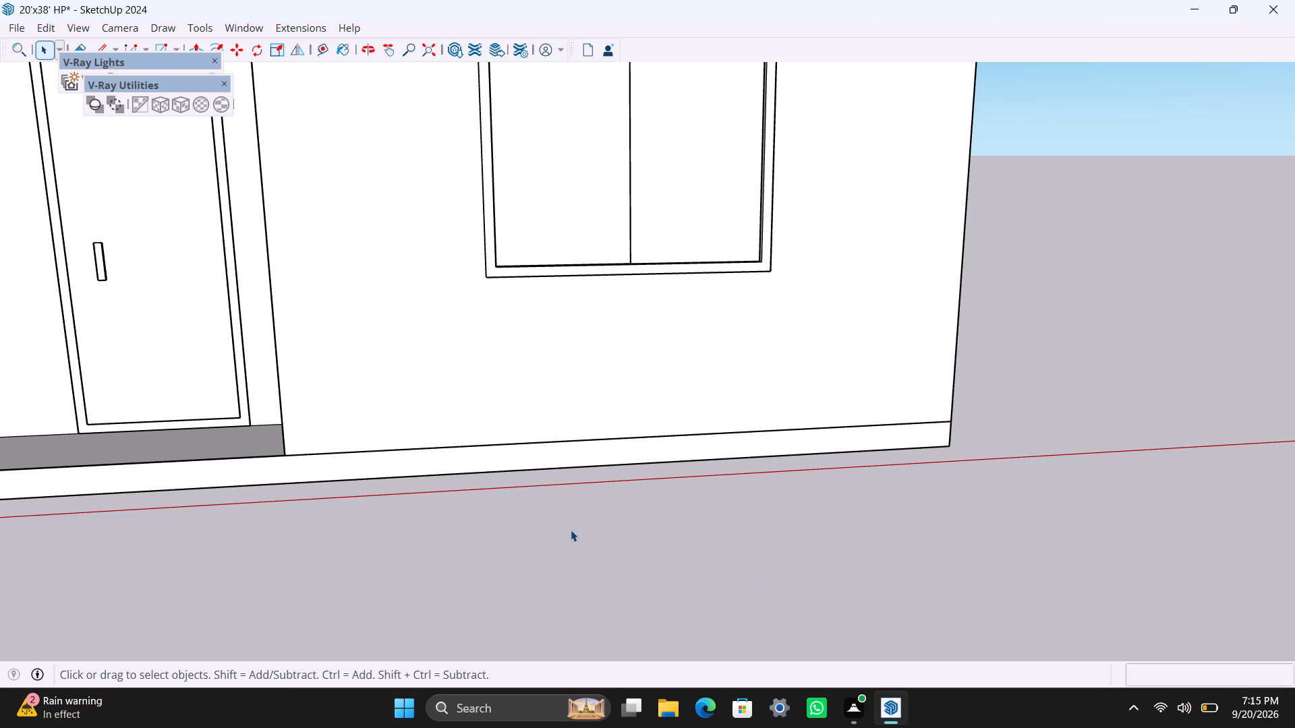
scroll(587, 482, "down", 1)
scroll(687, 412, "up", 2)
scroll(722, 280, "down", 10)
Examine the entrance corner up close, including the four side windows, recessed door, front window and stepped canopy.
middle_click_drag(886, 220, 751, 473)
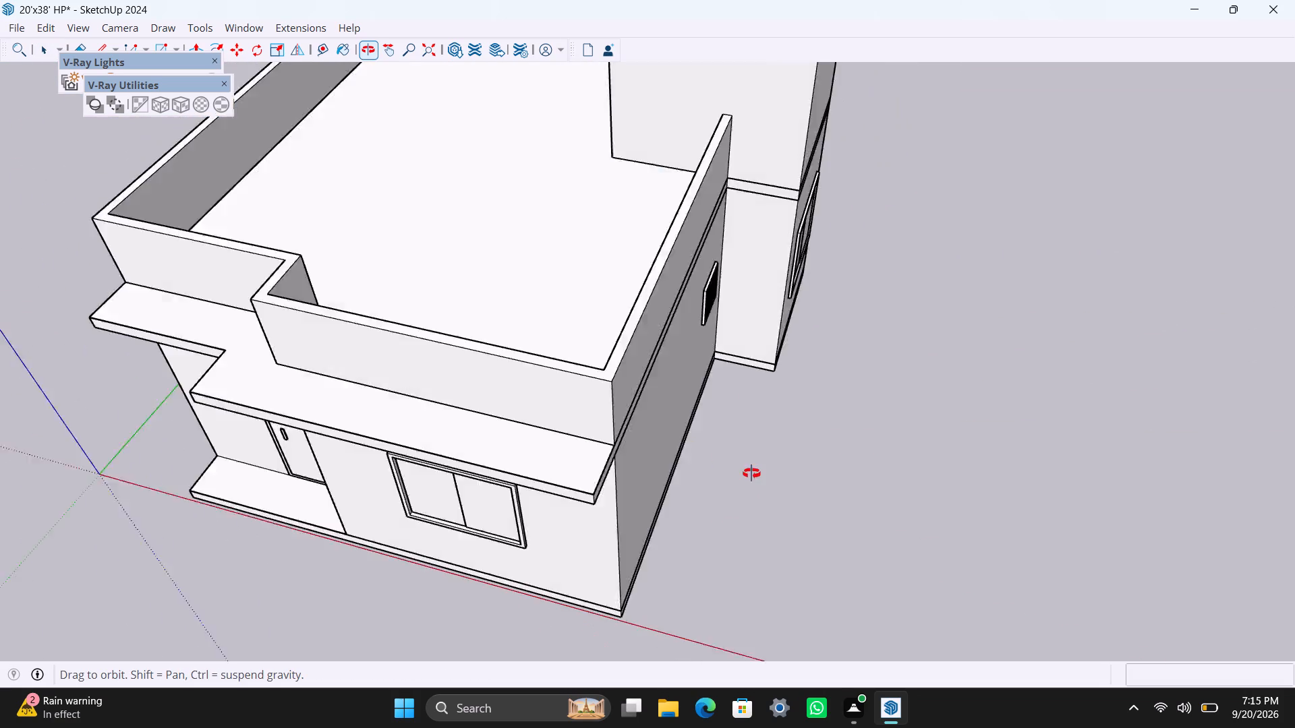
middle_click_drag(751, 473, 1150, 390)
scroll(666, 525, "up", 3)
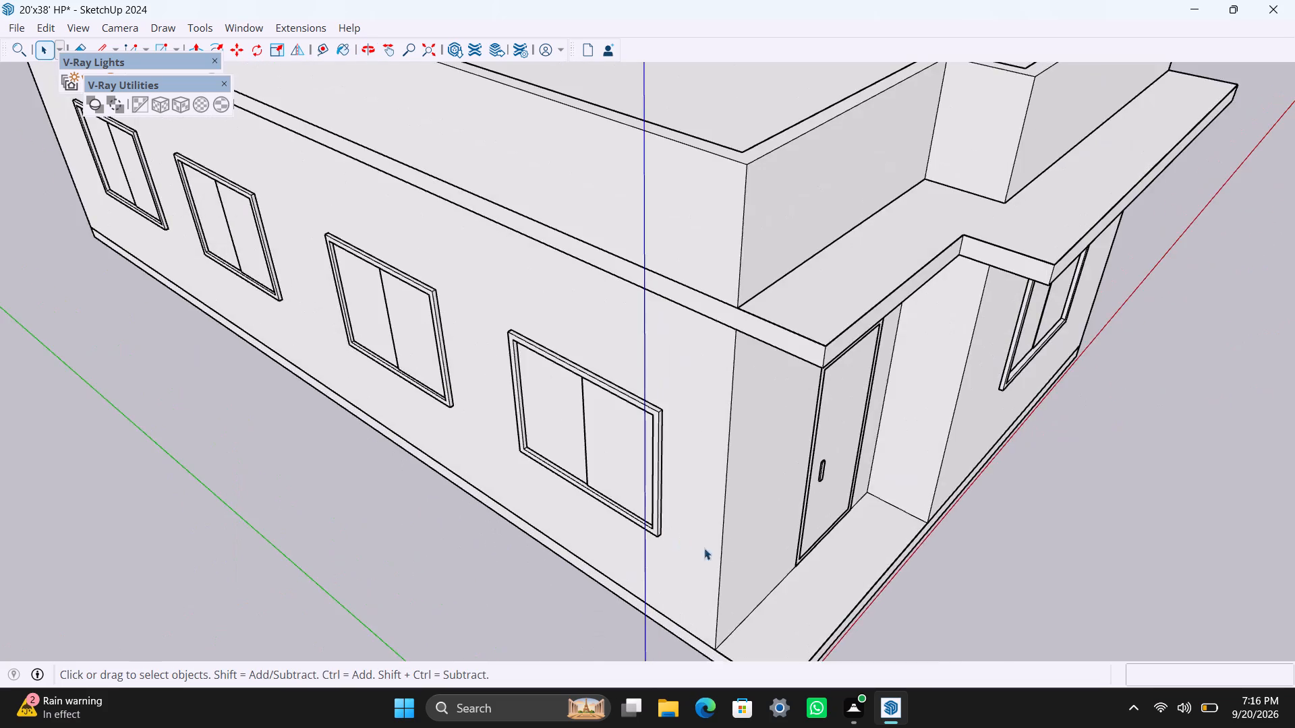
scroll(730, 539, "up", 3)
middle_click_drag(725, 493, 724, 386)
scroll(725, 386, "down", 3)
scroll(725, 386, "up", 1)
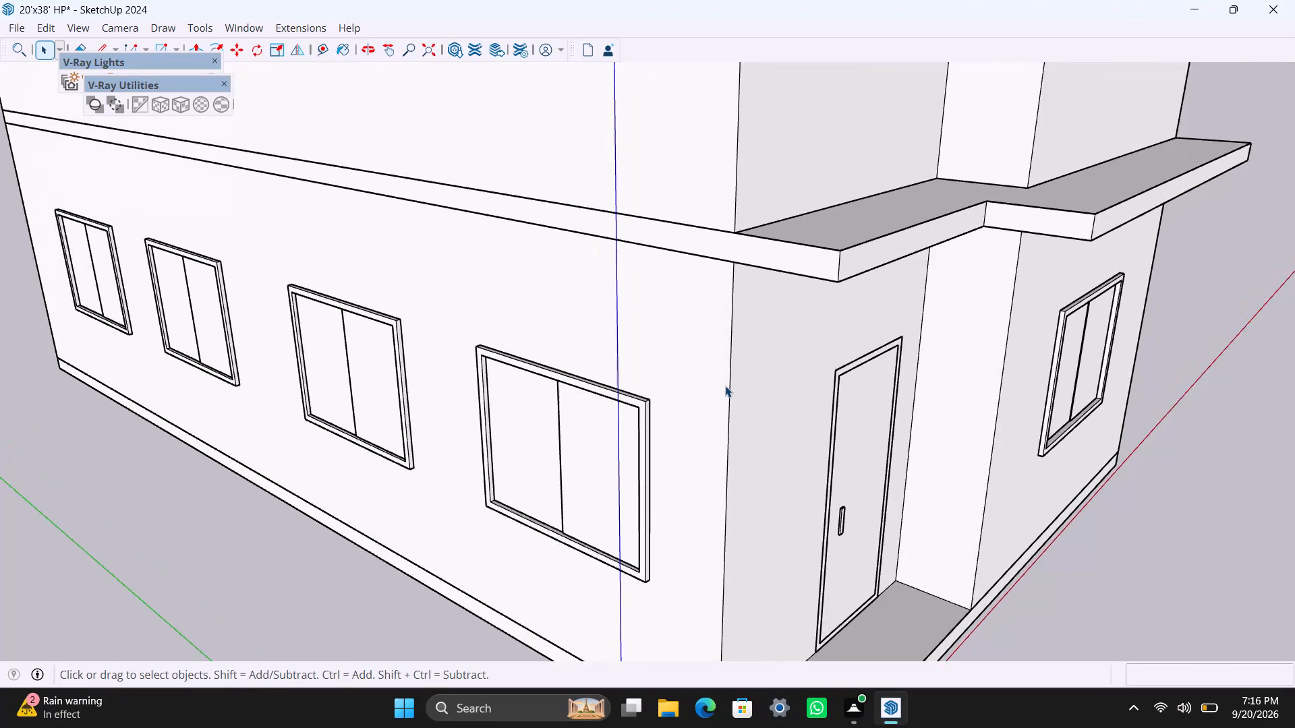
scroll(725, 386, "up", 1)
scroll(725, 386, "down", 2)
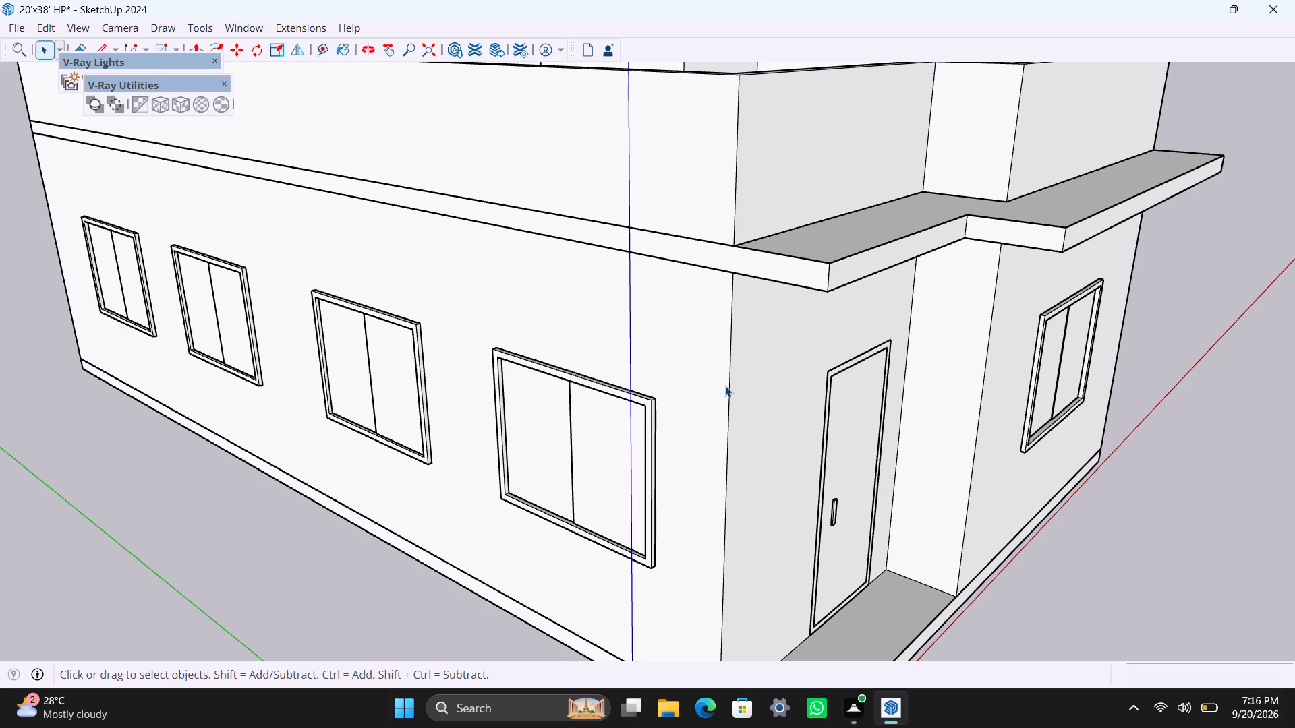
scroll(661, 355, "down", 1)
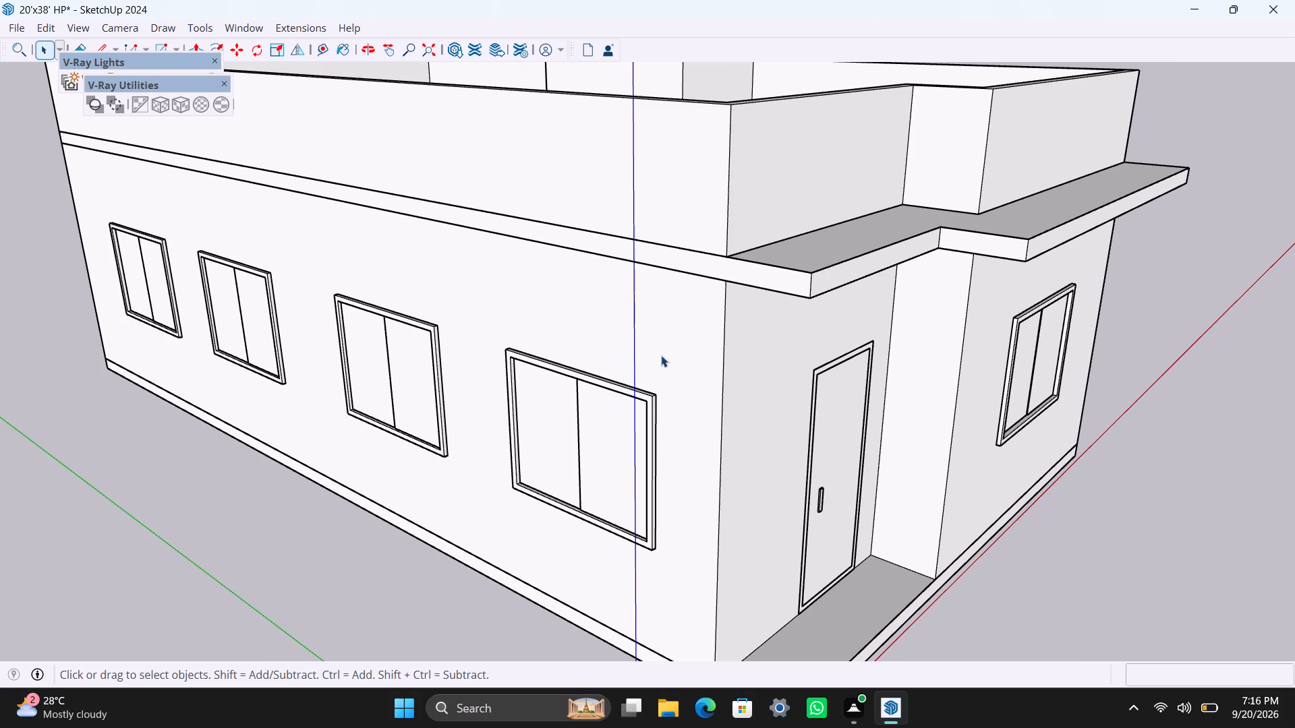
scroll(648, 359, "down", 3)
scroll(638, 380, "up", 3)
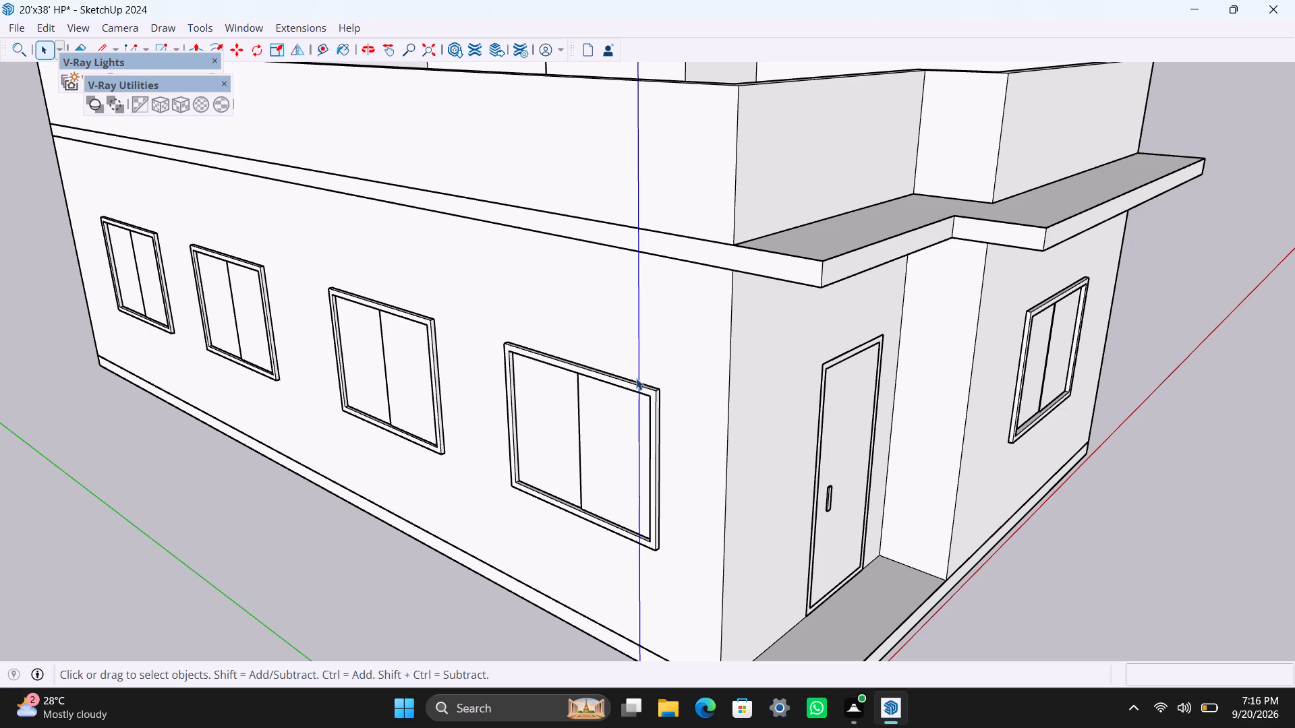
scroll(635, 374, "down", 11)
Examine the front facade head-on, including the door, two-pane window, canopy, parapet and stair tower behind.
middle_click_drag(722, 360, 590, 360)
scroll(669, 332, "up", 2)
middle_click_drag(710, 330, 621, 317)
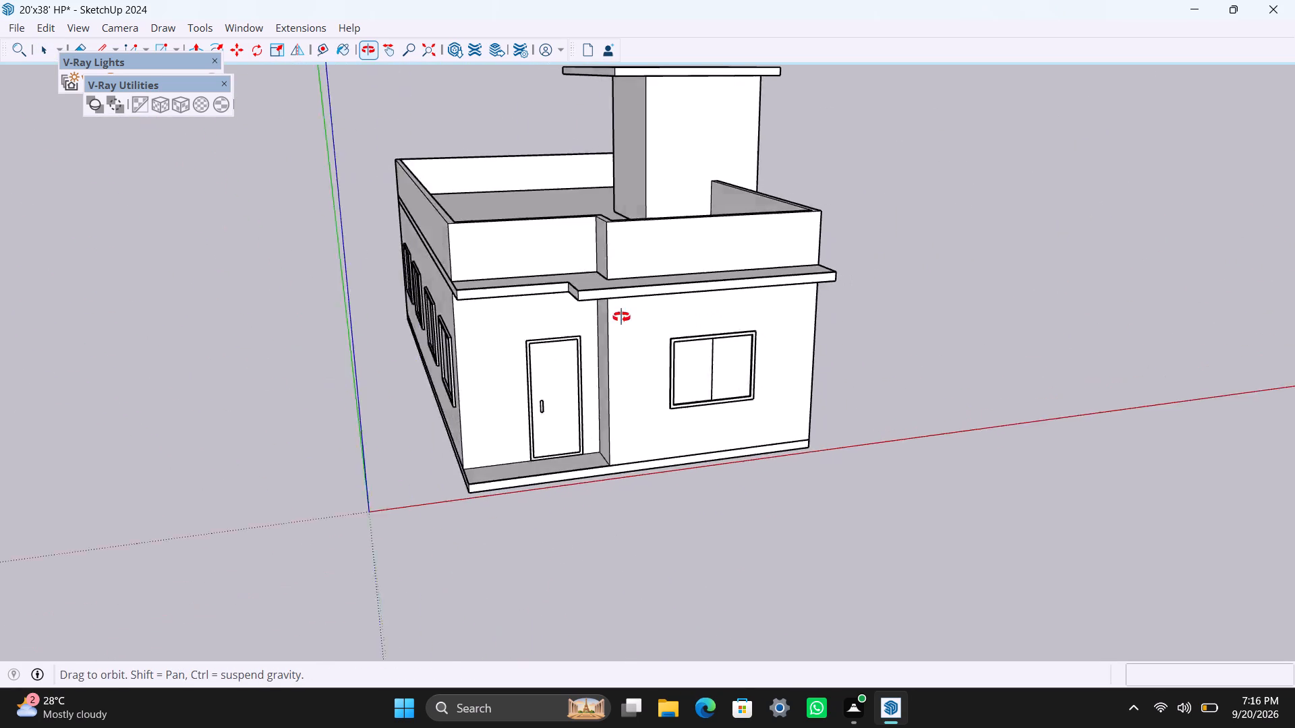
middle_click_drag(621, 317, 583, 315)
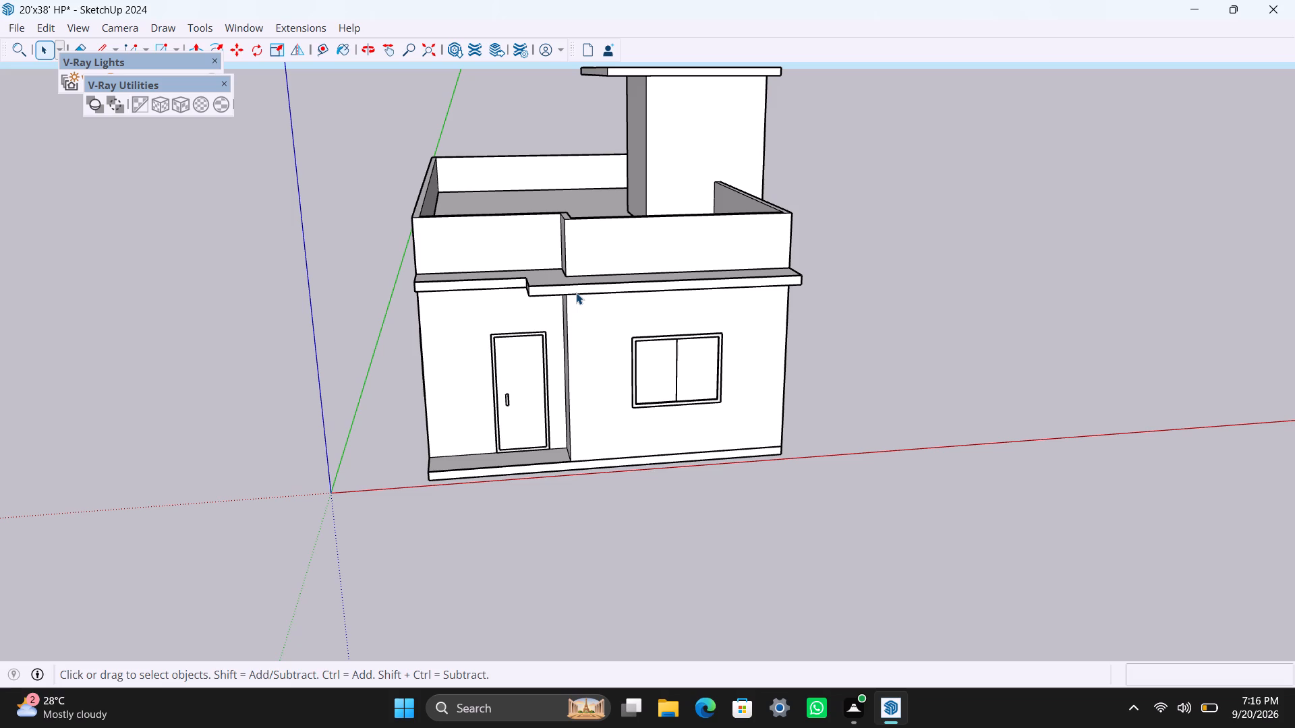
scroll(575, 293, "down", 4)
scroll(575, 293, "up", 2)
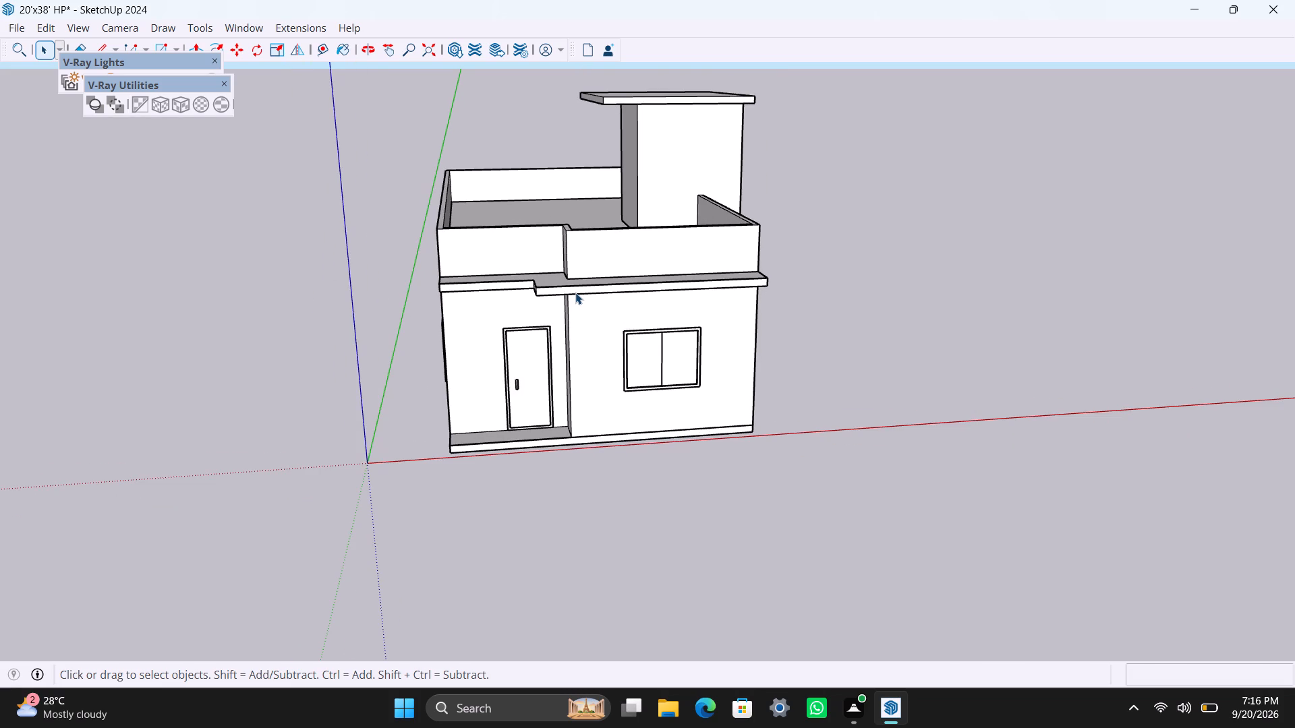
scroll(547, 291, "down", 3)
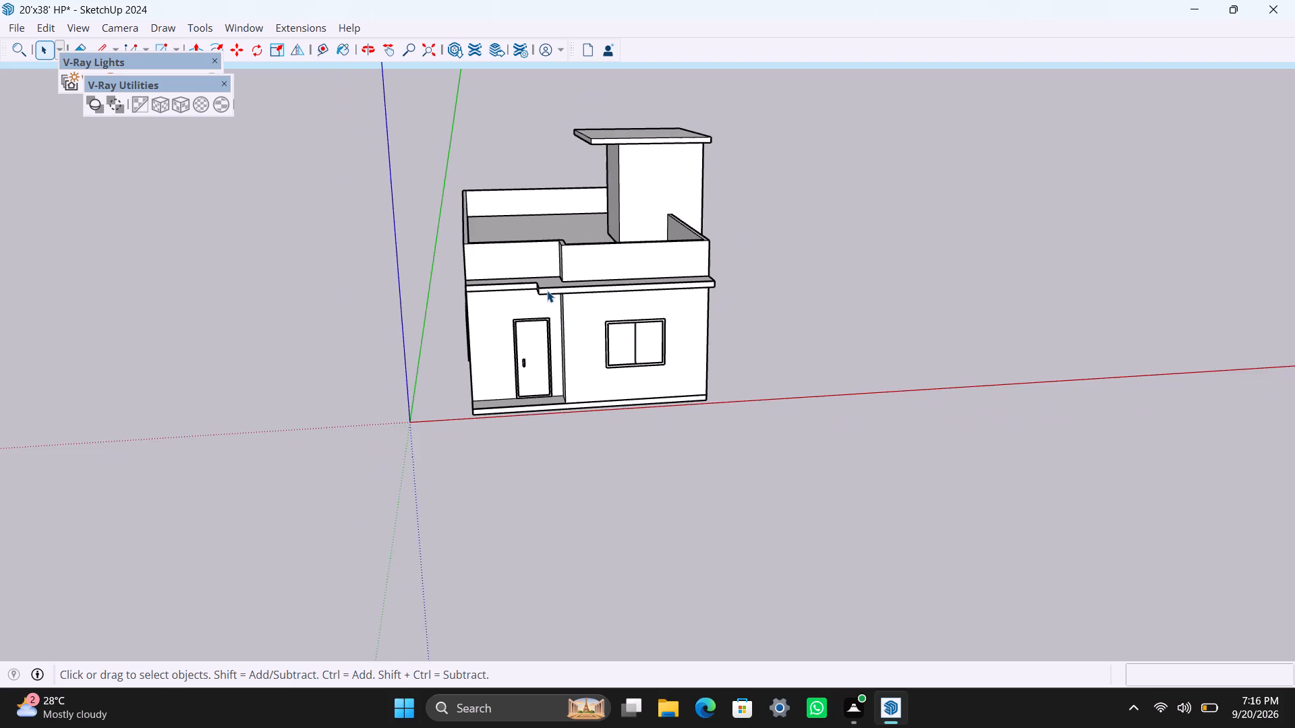
scroll(547, 291, "up", 3)
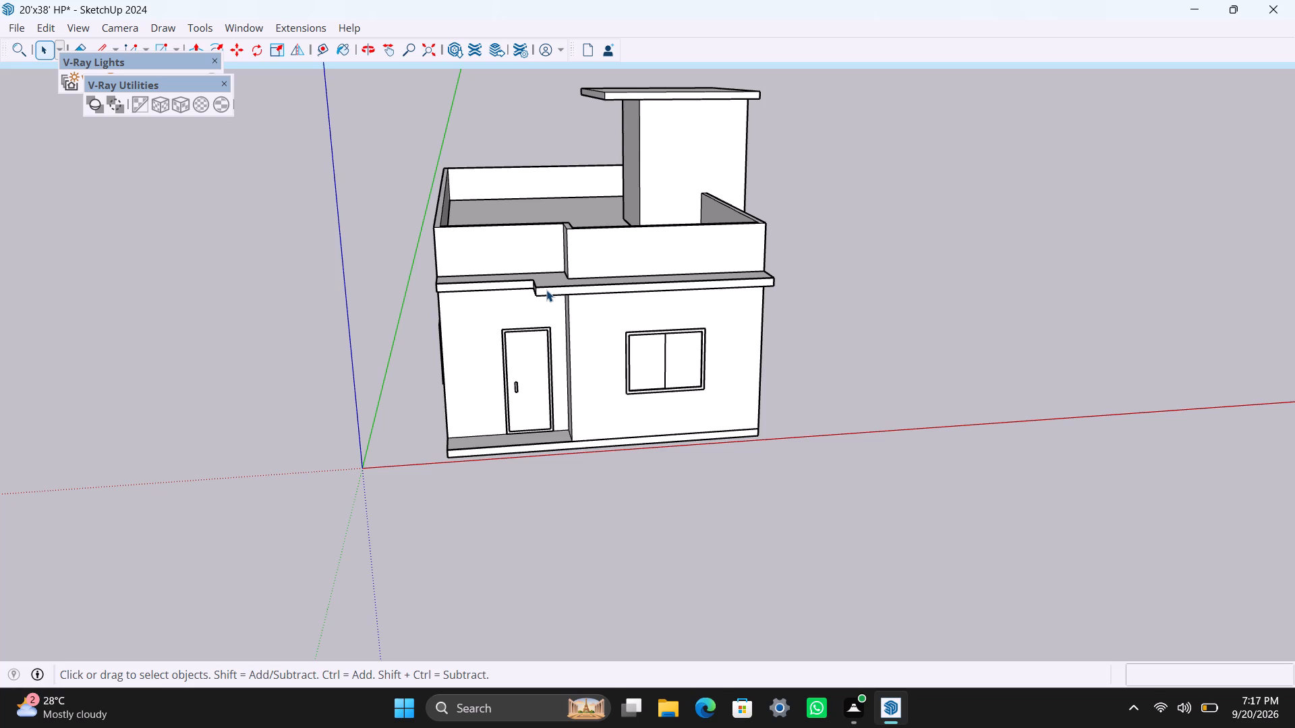
scroll(701, 368, "up", 7)
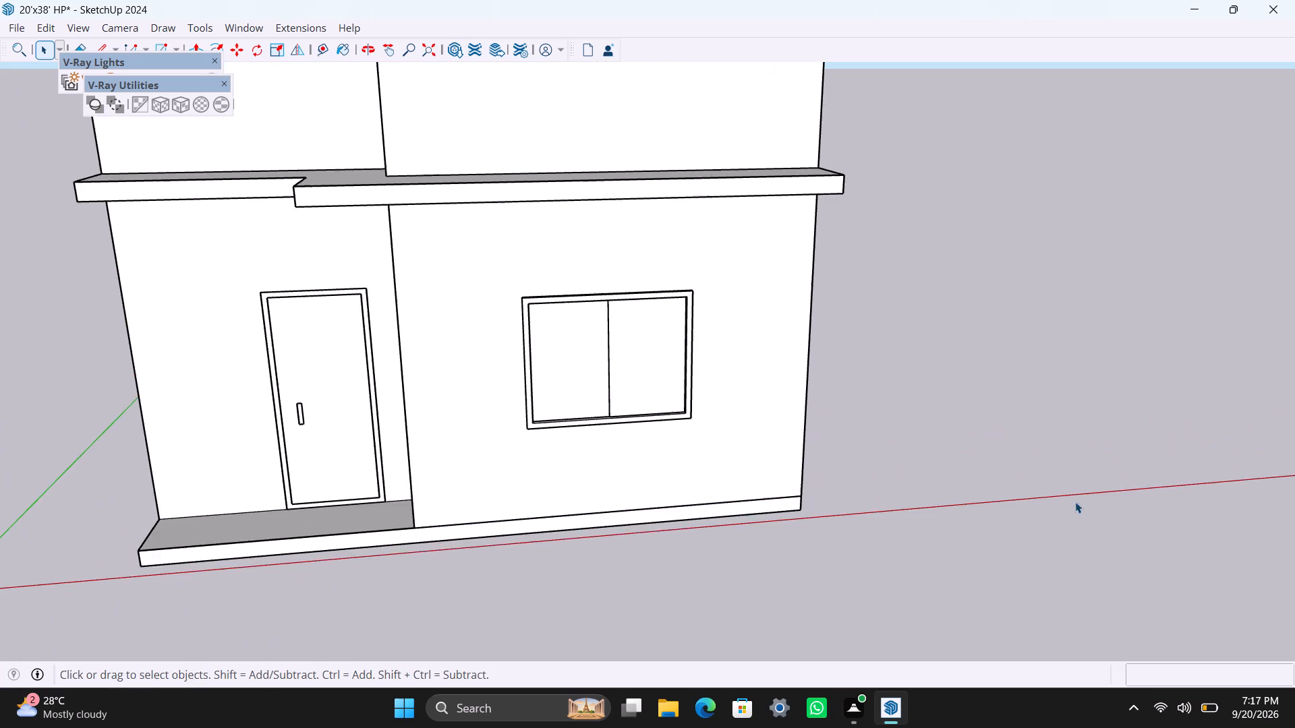
Examine the house from above the entrance corner, including the four-window side wall, roof terrace, parapet and stair tower.
middle_click_drag(1073, 499, 802, 636)
scroll(1067, 505, "down", 1)
scroll(665, 357, "down", 6)
scroll(701, 330, "up", 5)
scroll(536, 282, "down", 5)
middle_click_drag(517, 309, 1052, 273)
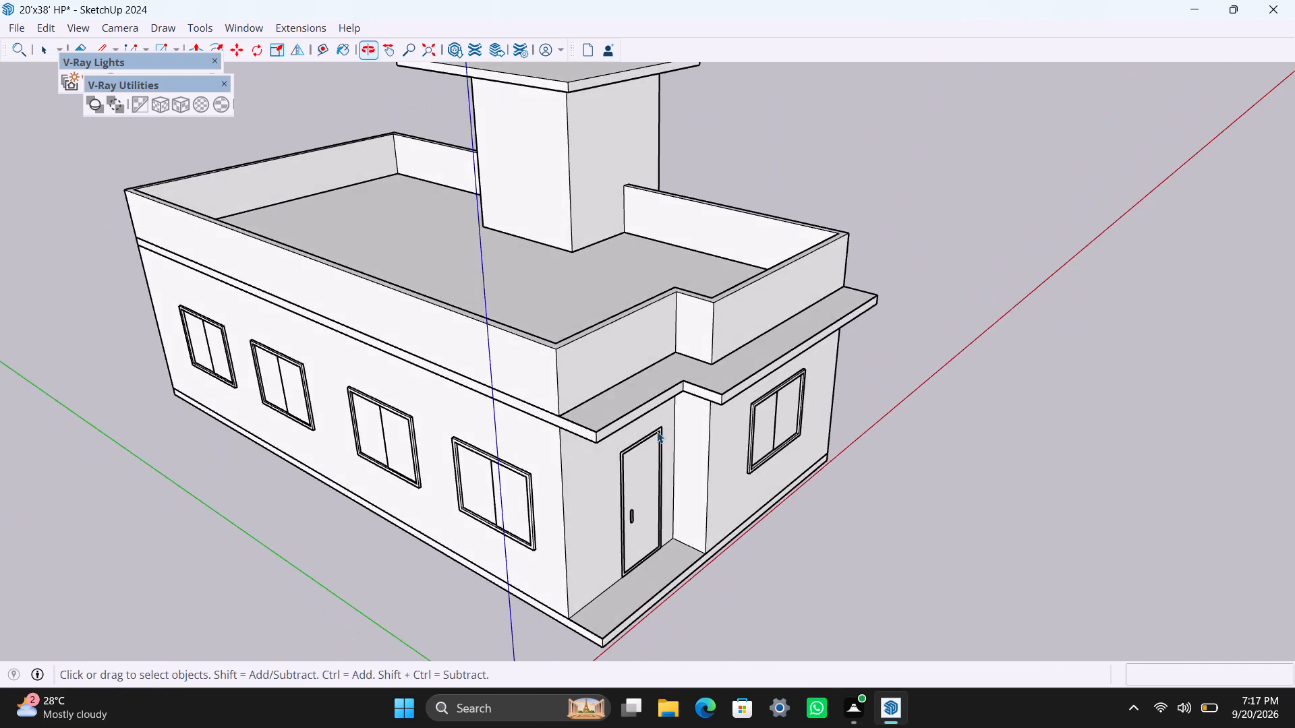
scroll(657, 431, "down", 5)
scroll(651, 428, "up", 4)
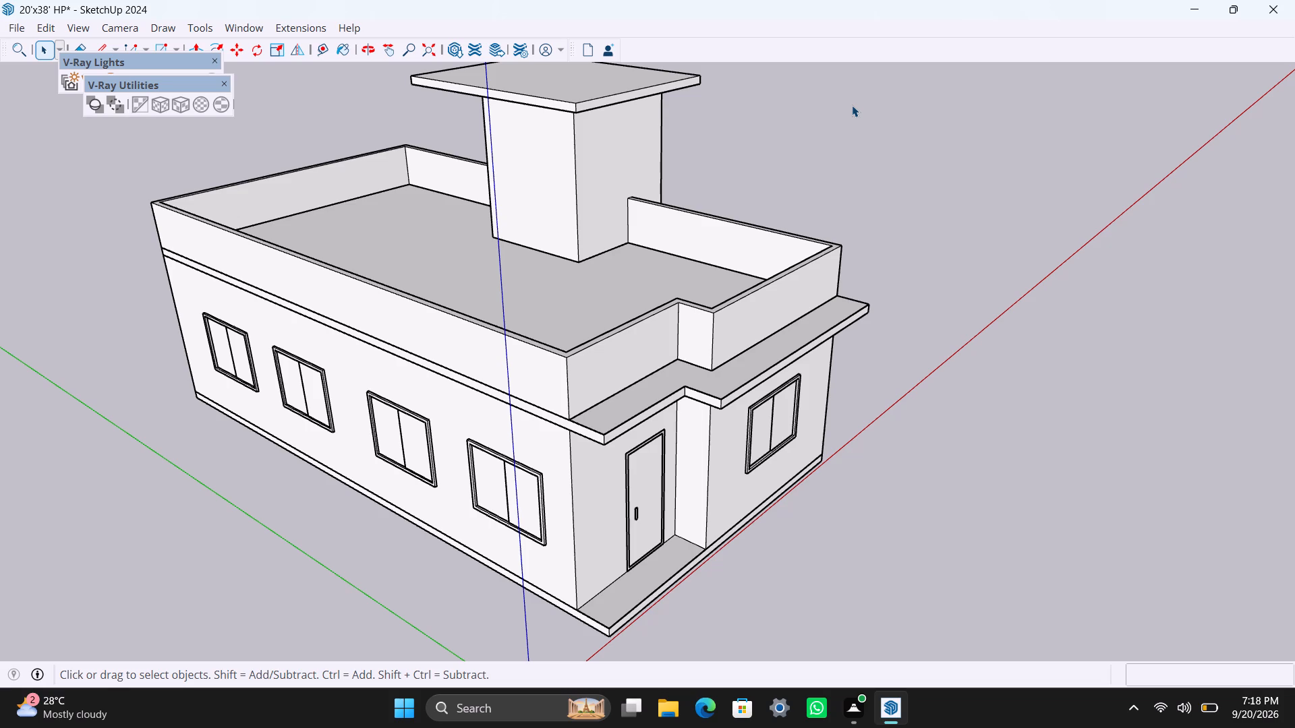
scroll(698, 225, "down", 3)
scroll(772, 357, "up", 4)
Examine the front facade at low level towards the window-side corner, including the canopy edge, plinth and louvred ventilator.
middle_click_drag(773, 375, 603, 351)
scroll(602, 351, "down", 4)
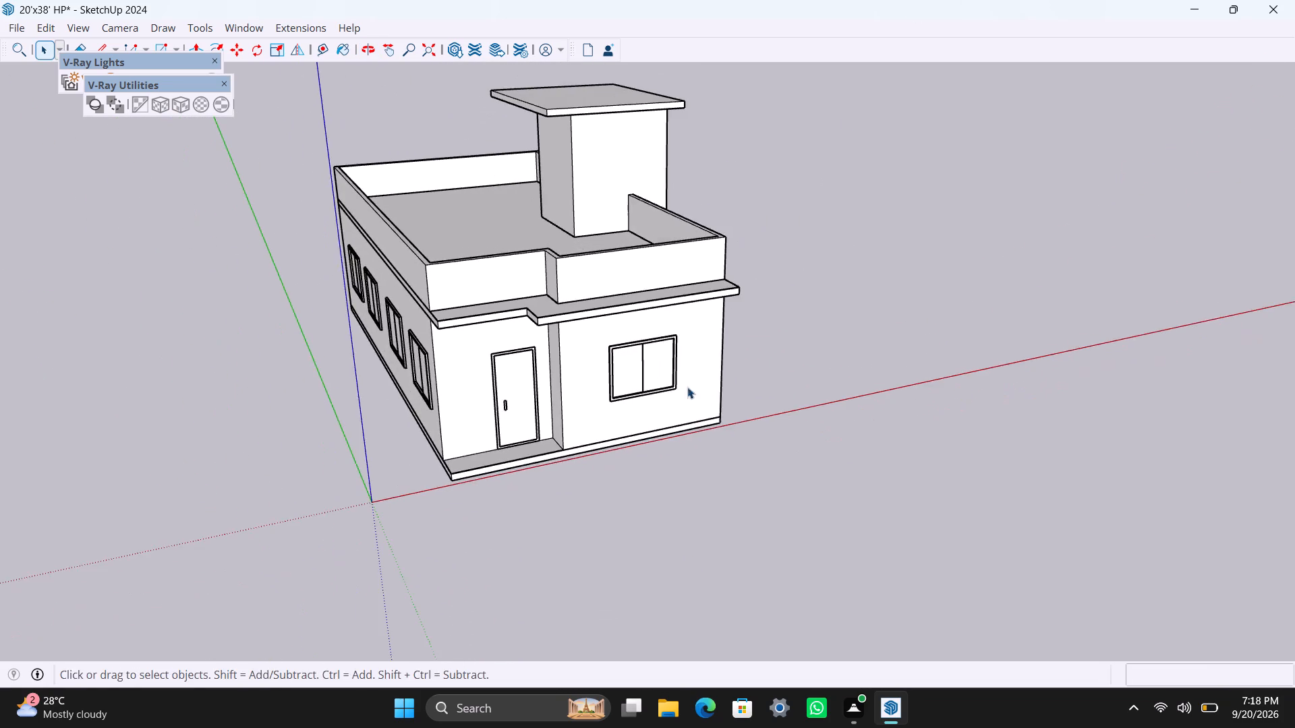
middle_click_drag(703, 390, 550, 338)
scroll(550, 338, "up", 4)
middle_click_drag(625, 354, 516, 326)
scroll(516, 326, "down", 2)
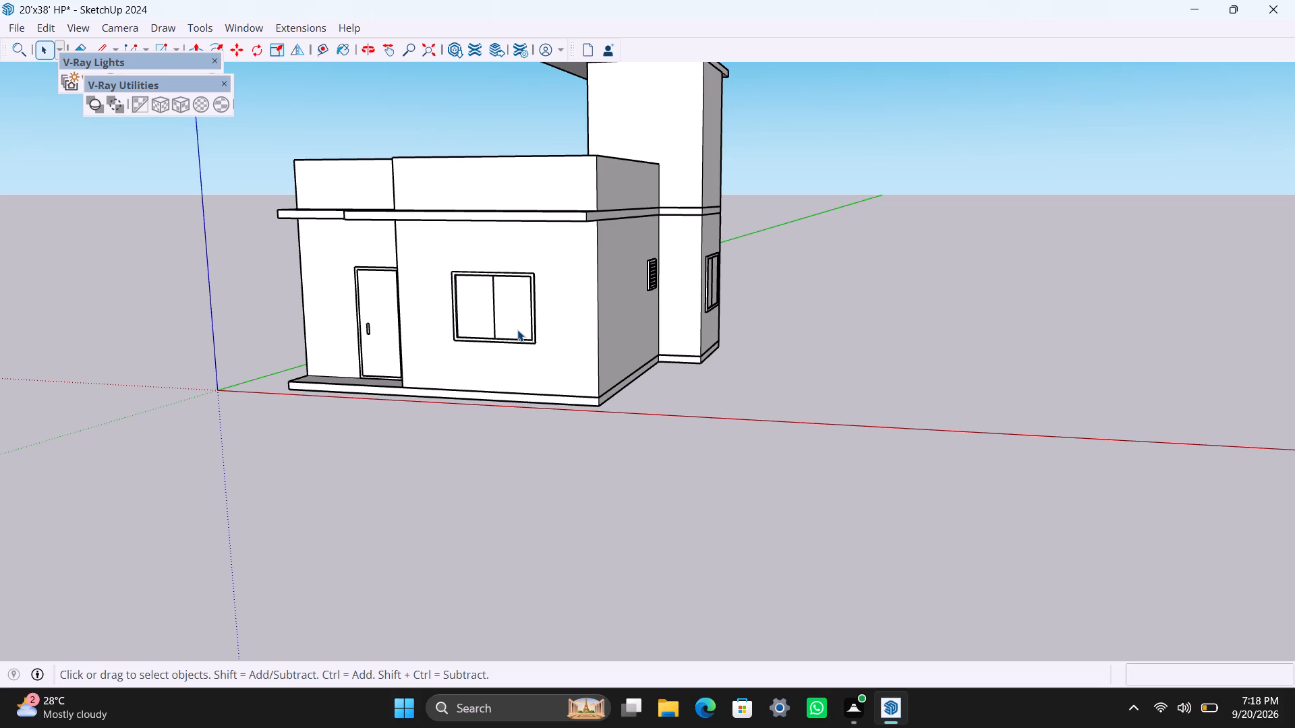
scroll(517, 353, "up", 4)
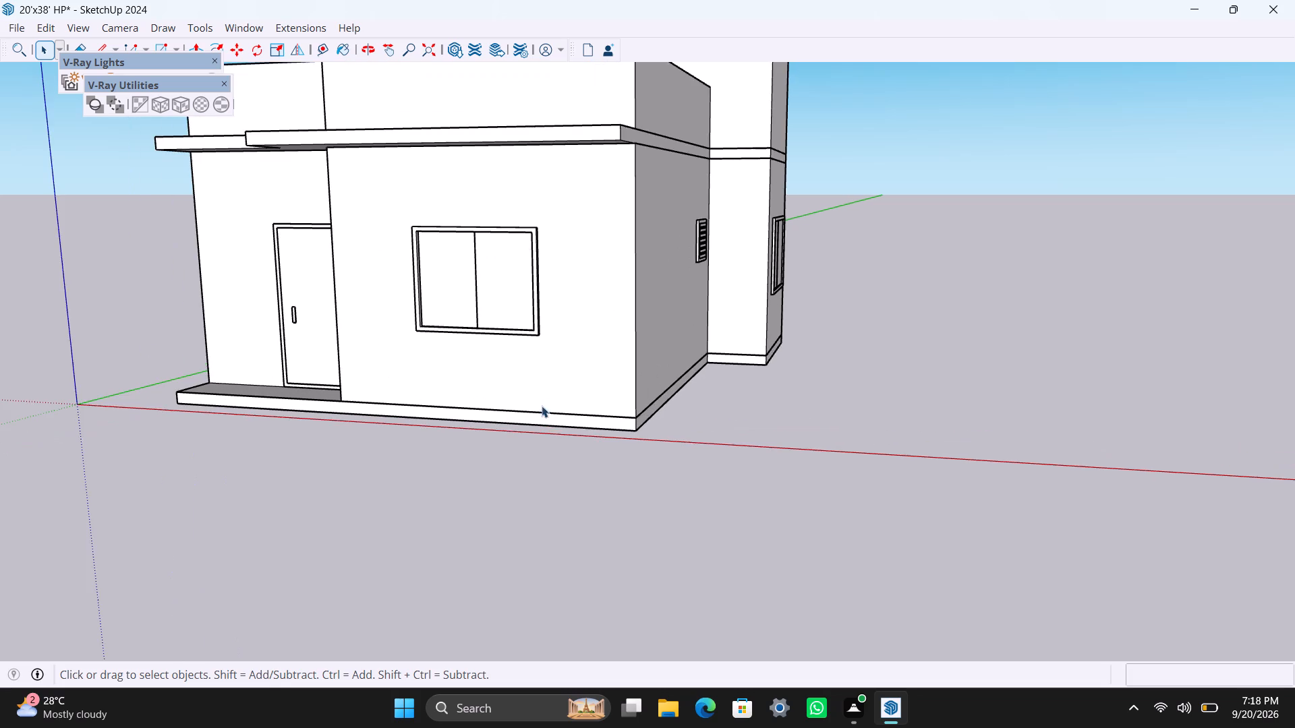
Examine the roof terrace, parapet, stair tower slab and stepped canopy from above the entrance corner.
middle_click_drag(554, 412, 855, 570)
scroll(846, 511, "down", 3)
middle_click_drag(868, 502, 830, 463, "shift")
scroll(822, 473, "down", 2)
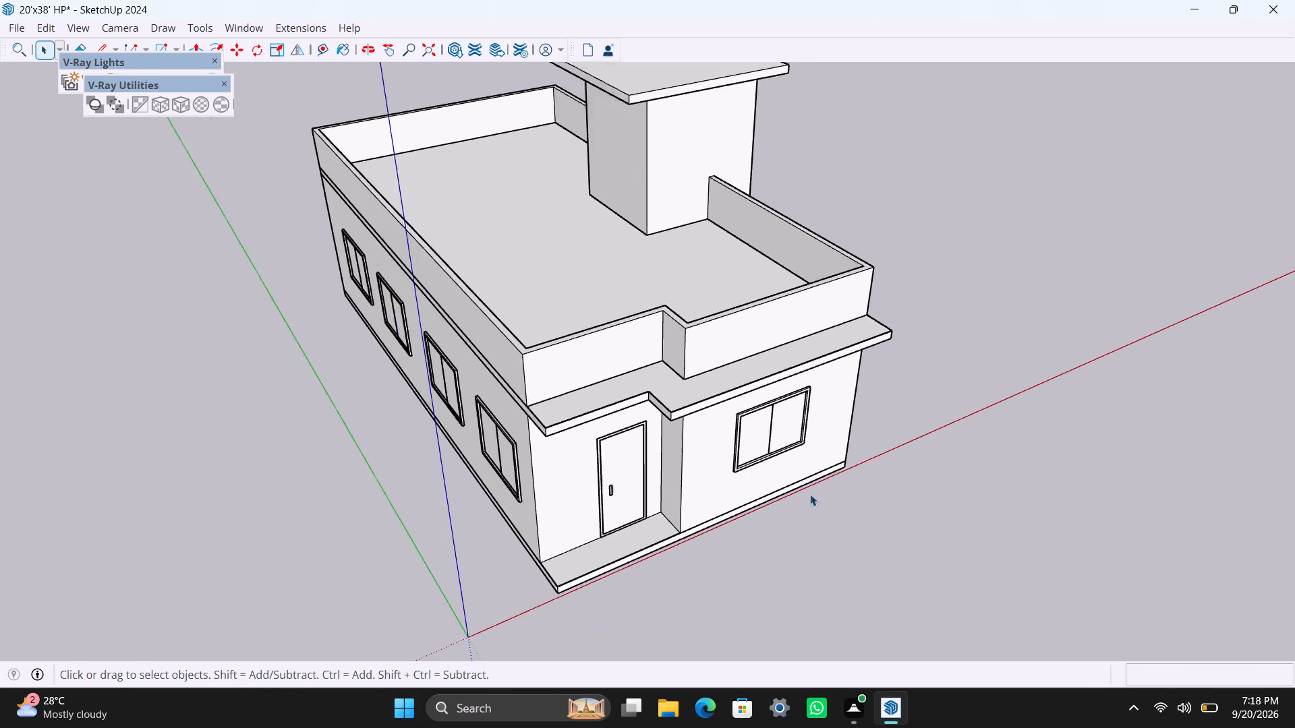
scroll(810, 494, "down", 2)
scroll(806, 512, "up", 2)
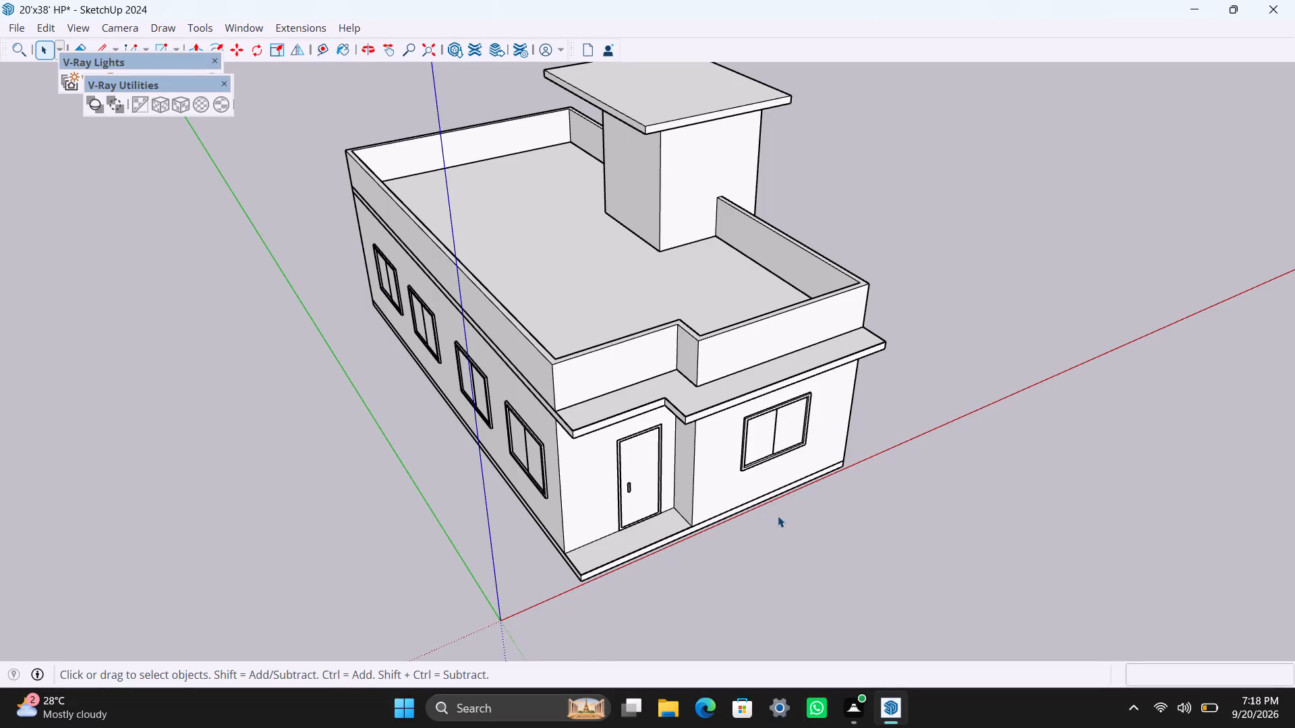
scroll(777, 516, "down", 3)
scroll(777, 516, "up", 4)
Examine the entrance porch up close, including the door with its handle, the porch slab and the plinth band.
middle_click_drag(777, 536, 695, 417)
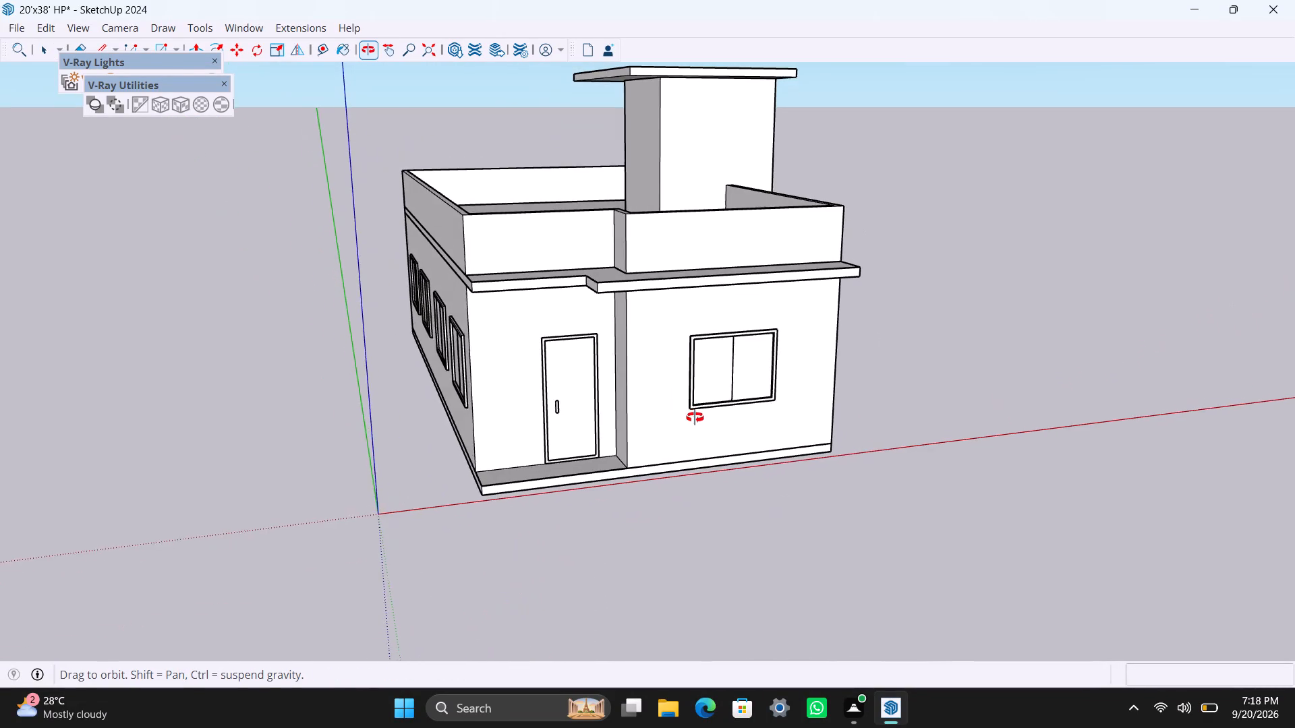
middle_click_drag(695, 417, 760, 437)
scroll(595, 495, "up", 4)
middle_click_drag(583, 504, 583, 504)
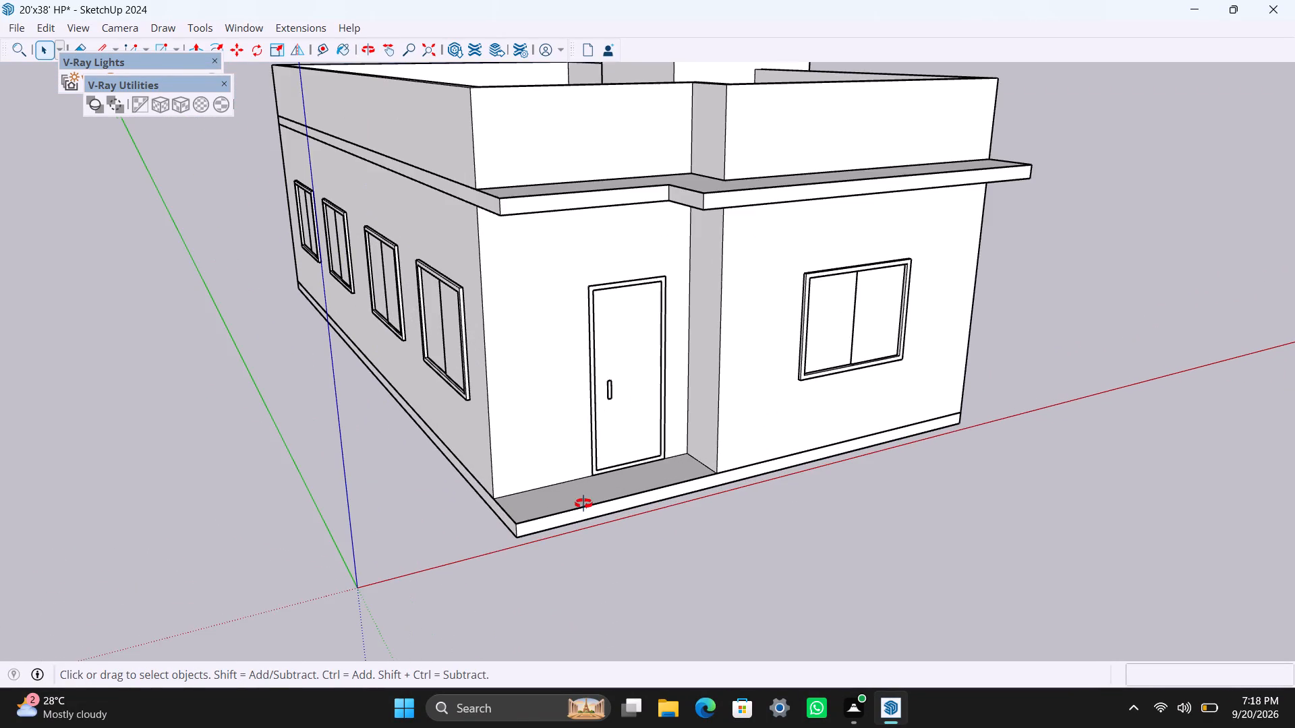
middle_click_drag(583, 504, 596, 495)
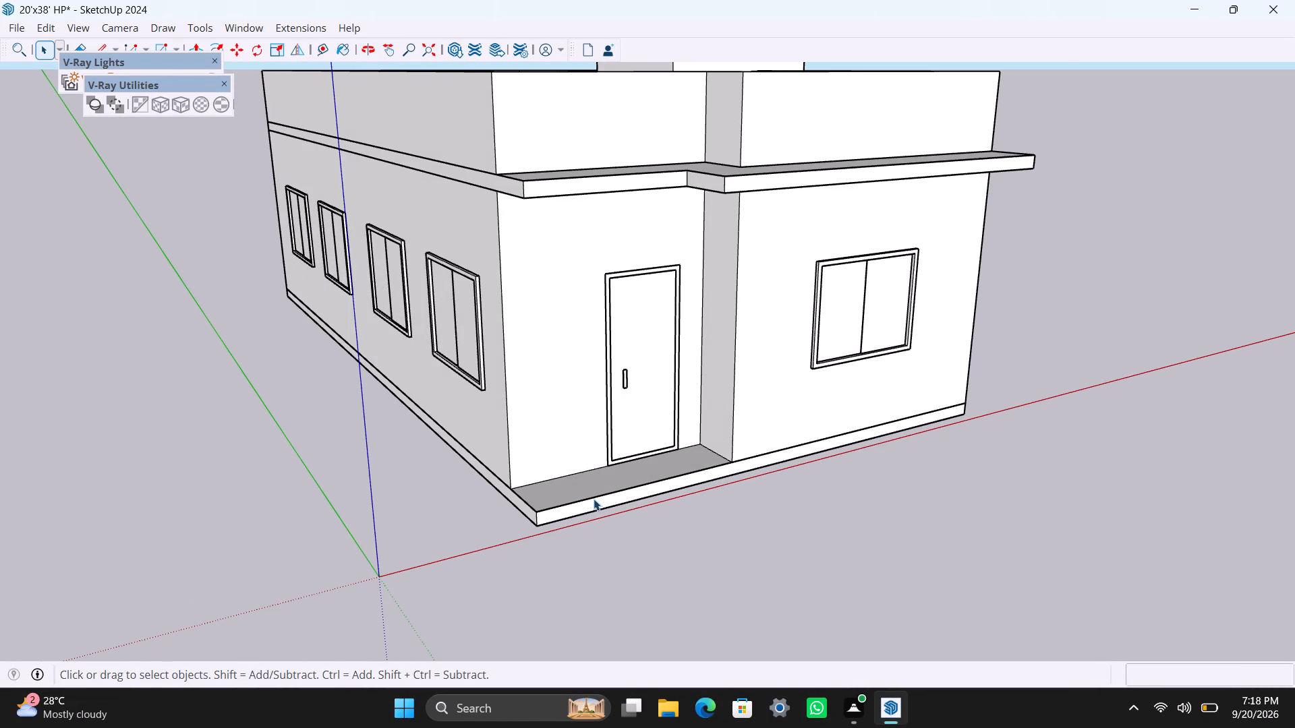
scroll(577, 507, "up", 3)
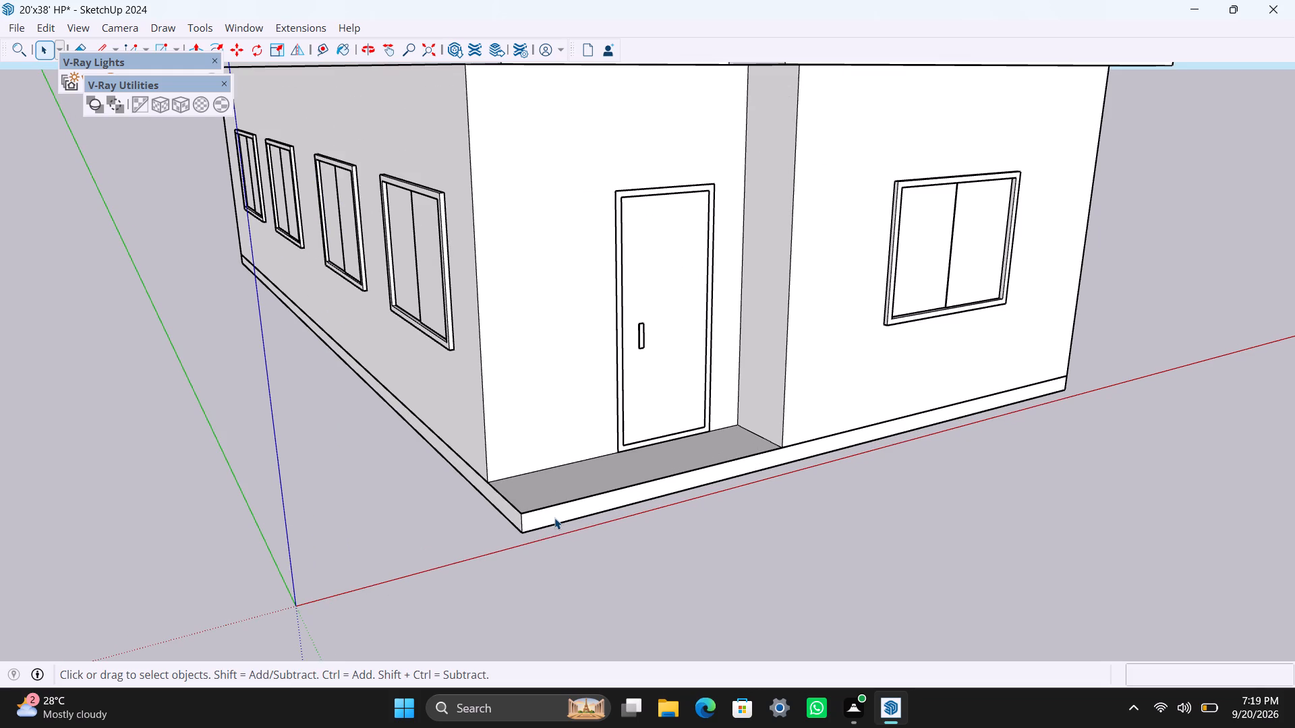
scroll(498, 536, "up", 3)
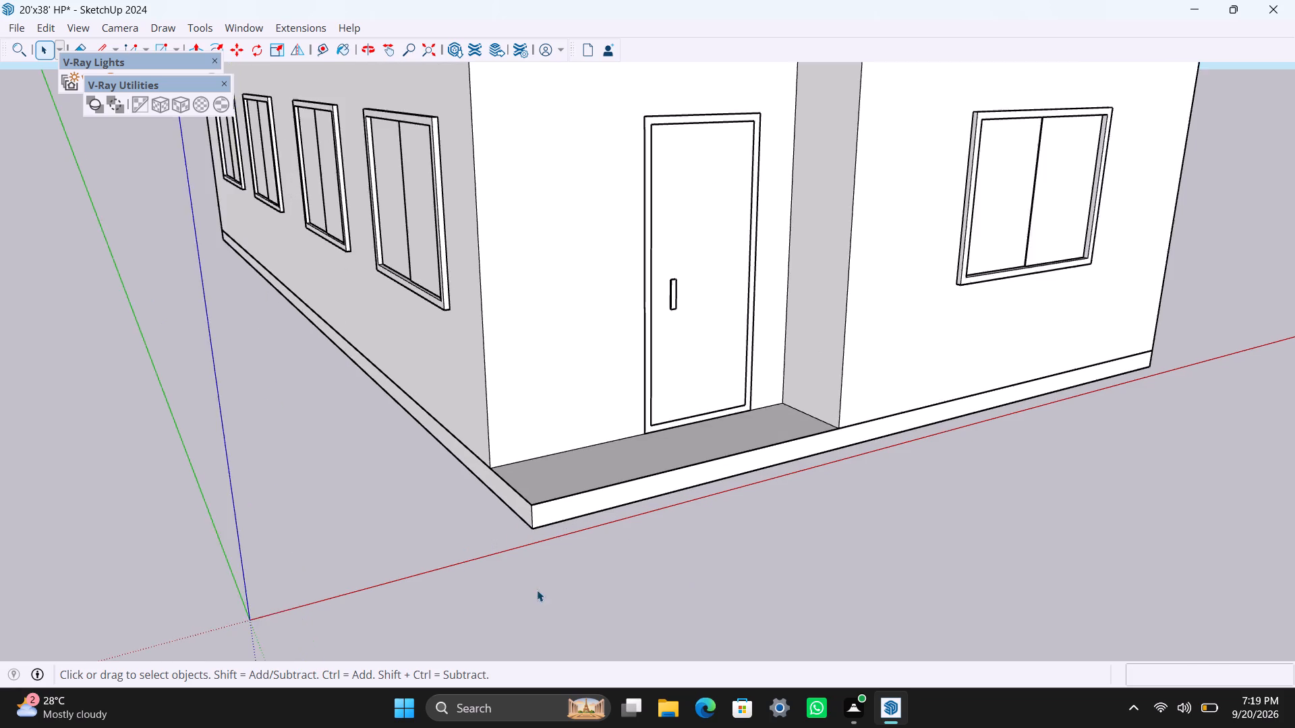
scroll(537, 590, "up", 2)
middle_click_drag(774, 519, 502, 526)
Examine the window-side front corner from above, including the canopy, parapet, louvred ventilator and stair tower window.
scroll(536, 444, "down", 14)
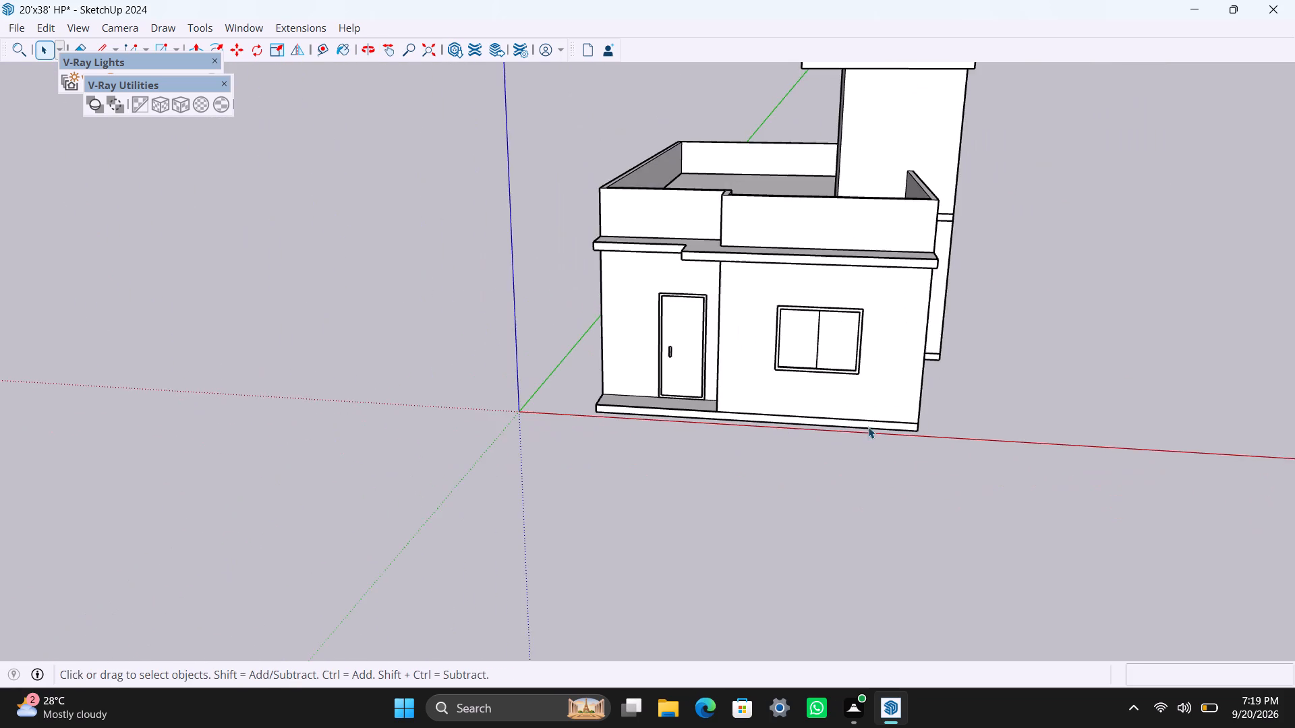
middle_click_drag(872, 427, 533, 383)
scroll(533, 383, "up", 3)
middle_click_drag(544, 385, 734, 588)
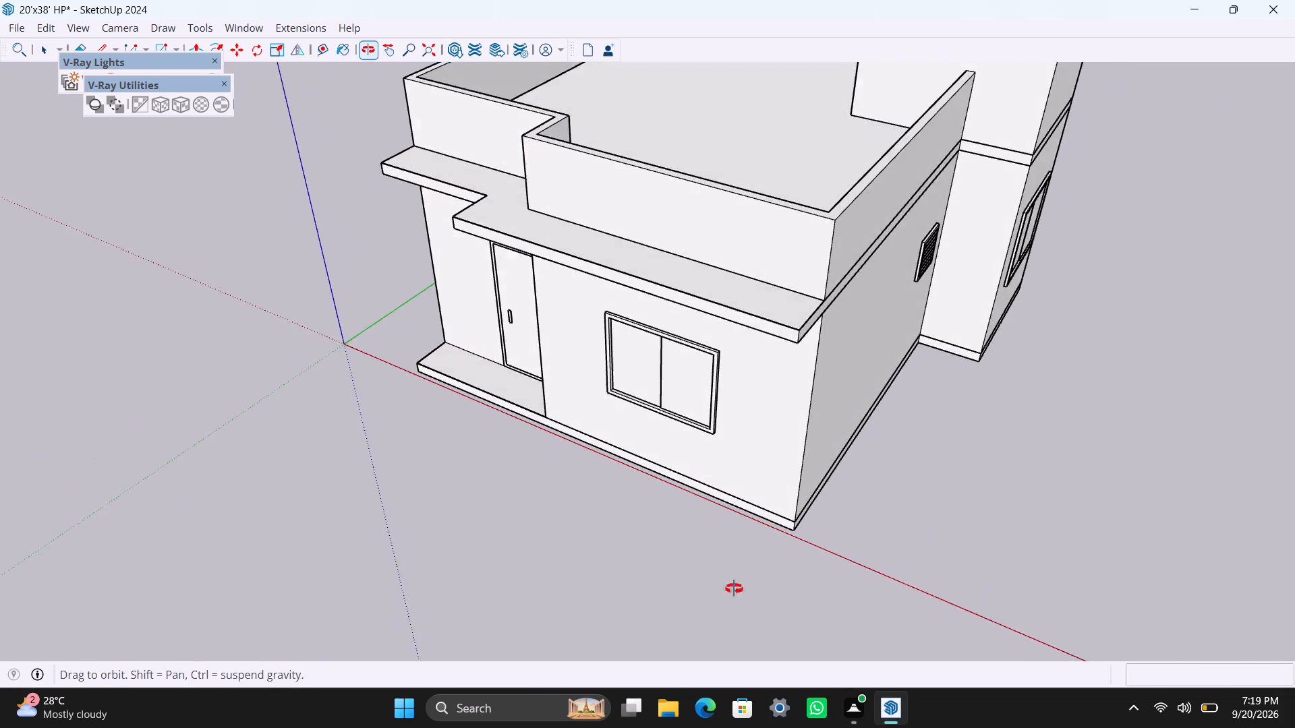
middle_click_drag(734, 588, 734, 594)
scroll(779, 457, "down", 3)
middle_click_drag(786, 454, 716, 518, "shift")
scroll(721, 525, "up", 3)
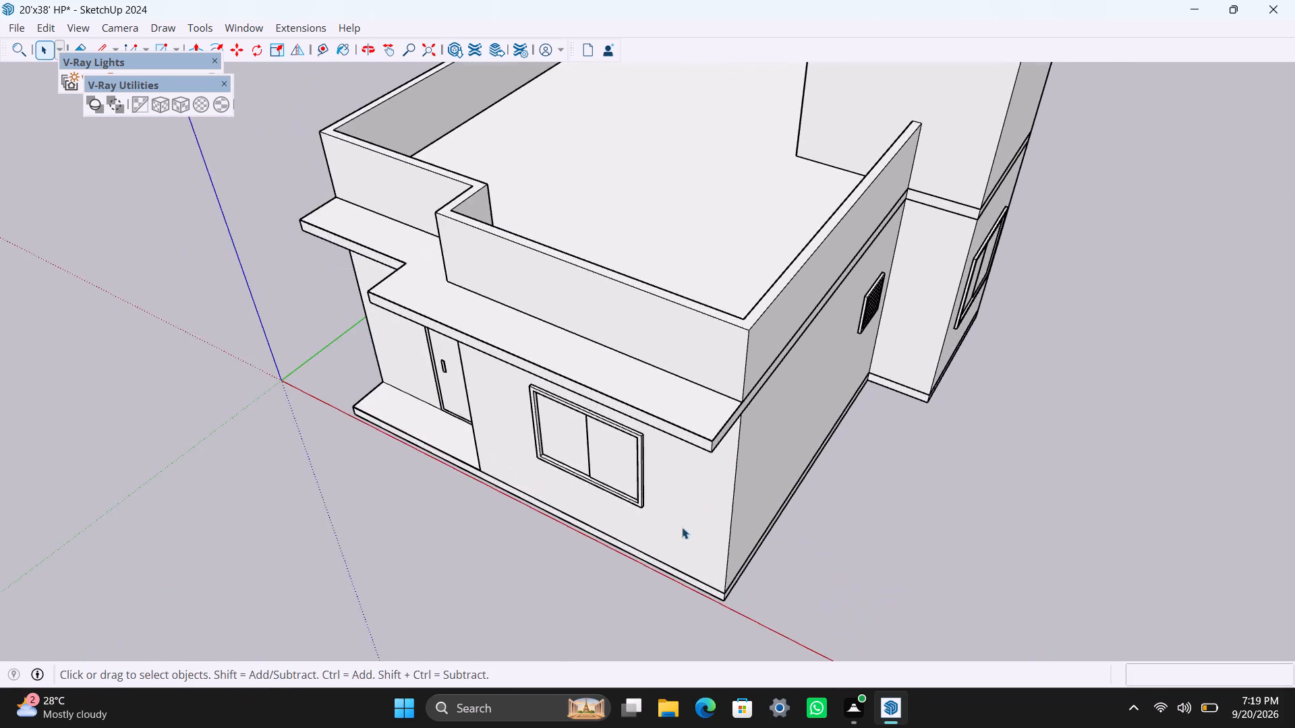
middle_click_drag(677, 521, 627, 402)
scroll(627, 411, "down", 2)
scroll(671, 457, "up", 1)
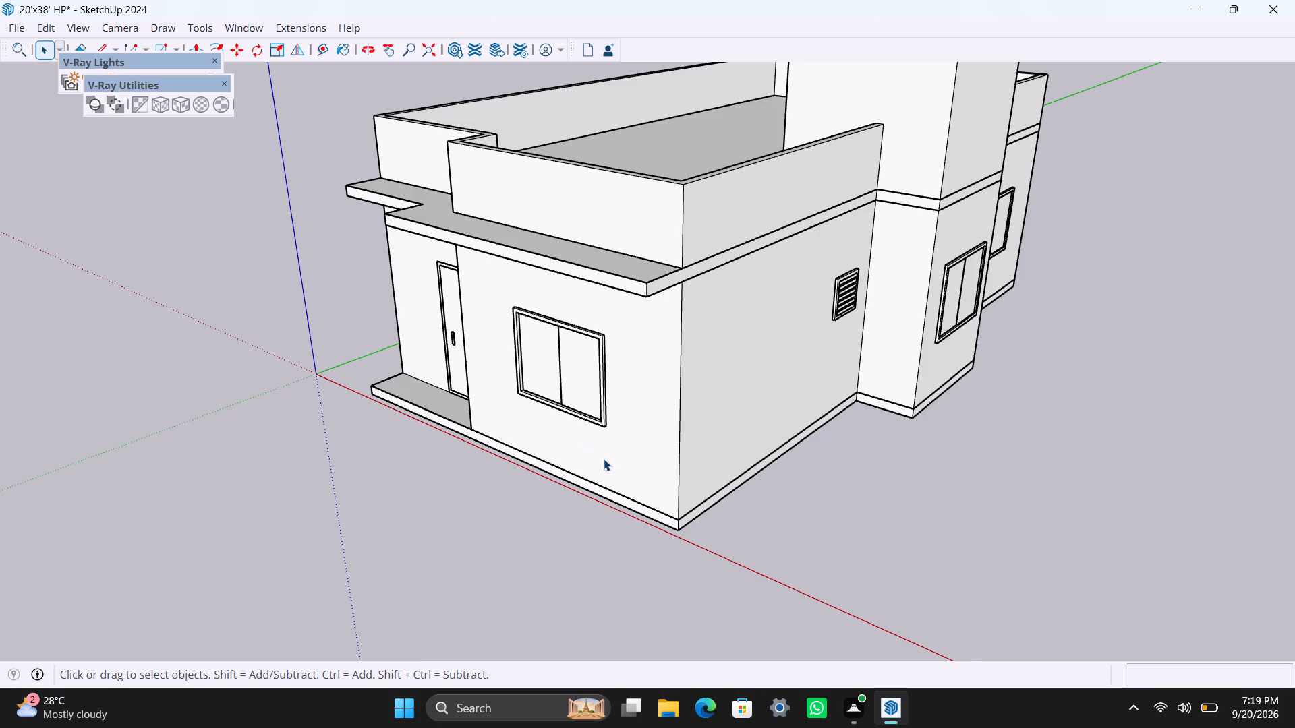
scroll(604, 459, "down", 2)
scroll(604, 461, "up", 2)
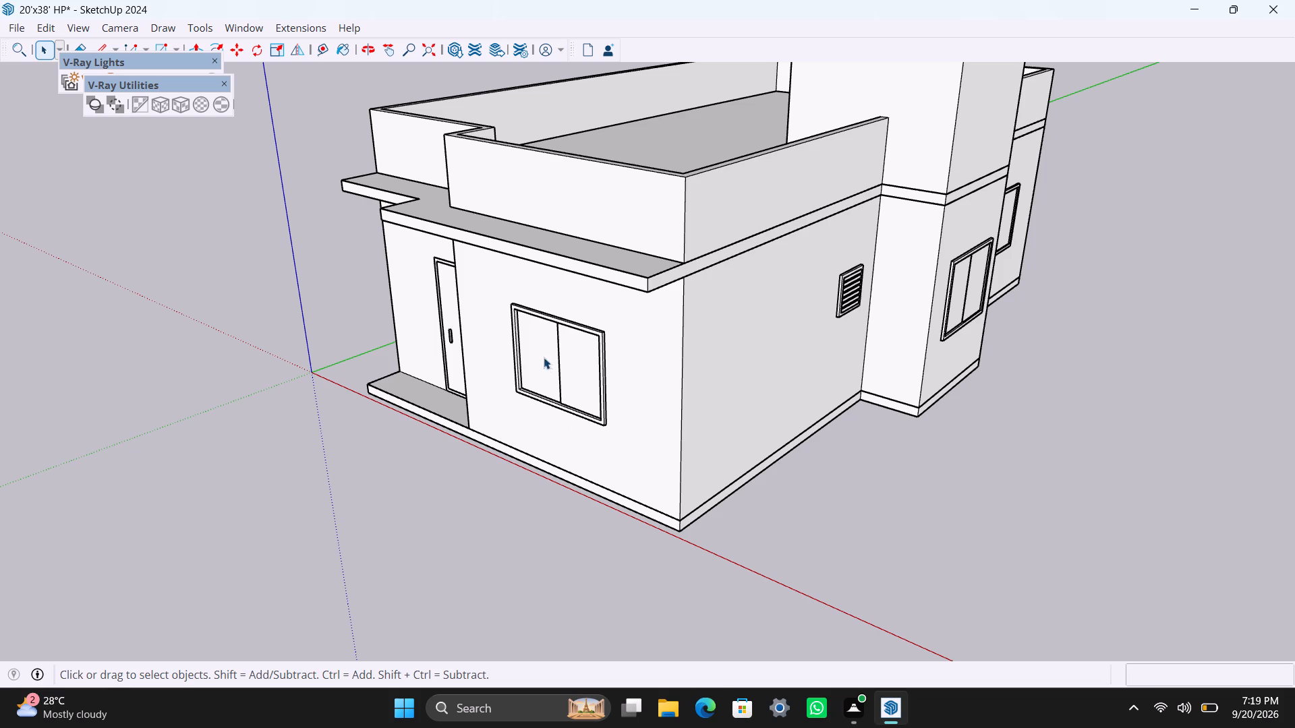
scroll(544, 369, "down", 2)
scroll(543, 378, "up", 6)
Examine the front facade and entrance corner again, including the door recess, porch slab, side windows and stepped canopy.
middle_click_drag(529, 534, 851, 519)
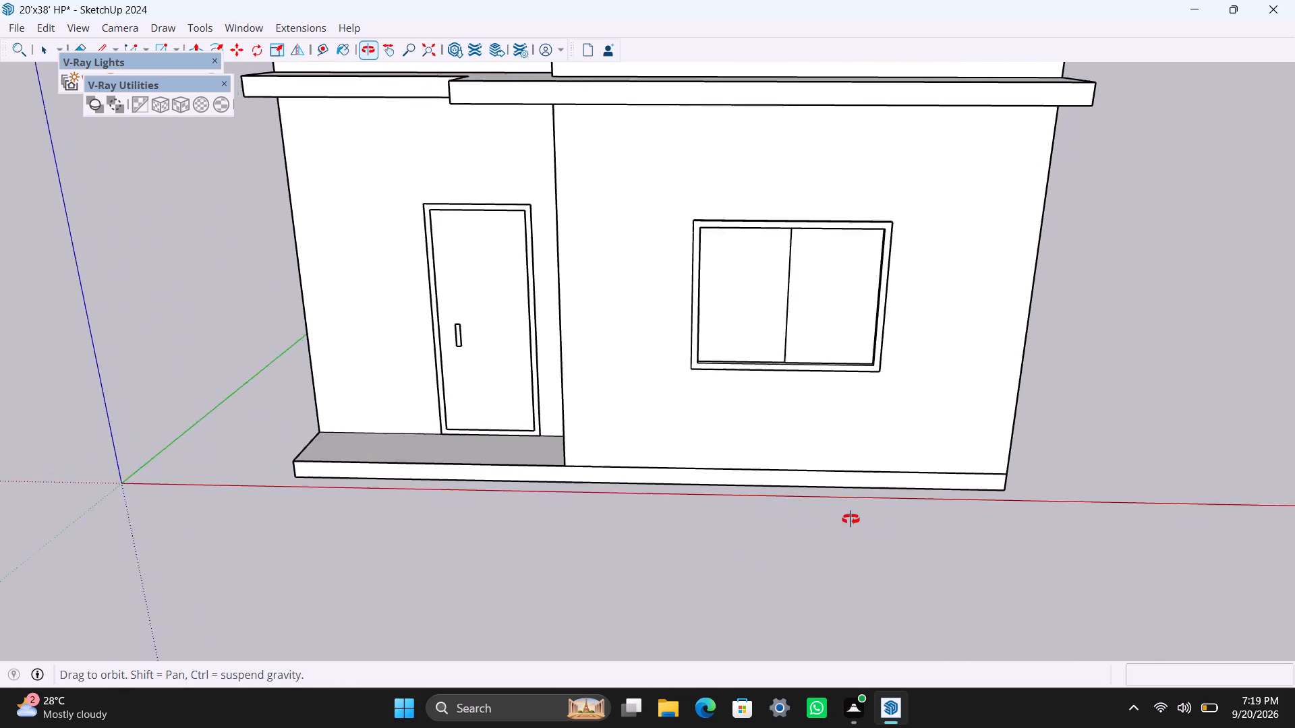
middle_click_drag(851, 519, 1060, 562)
scroll(785, 502, "down", 3)
scroll(540, 507, "up", 4)
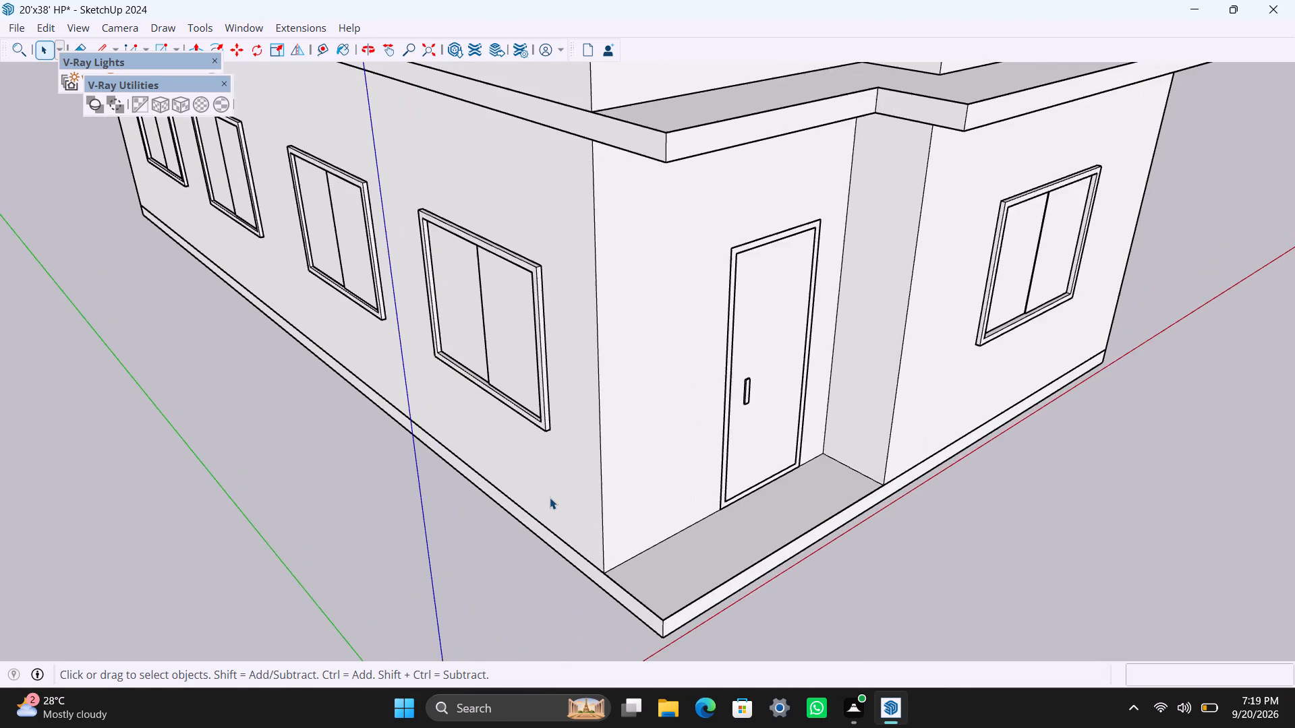
scroll(550, 497, "down", 4)
scroll(553, 514, "up", 1)
middle_click_drag(558, 526, 601, 503)
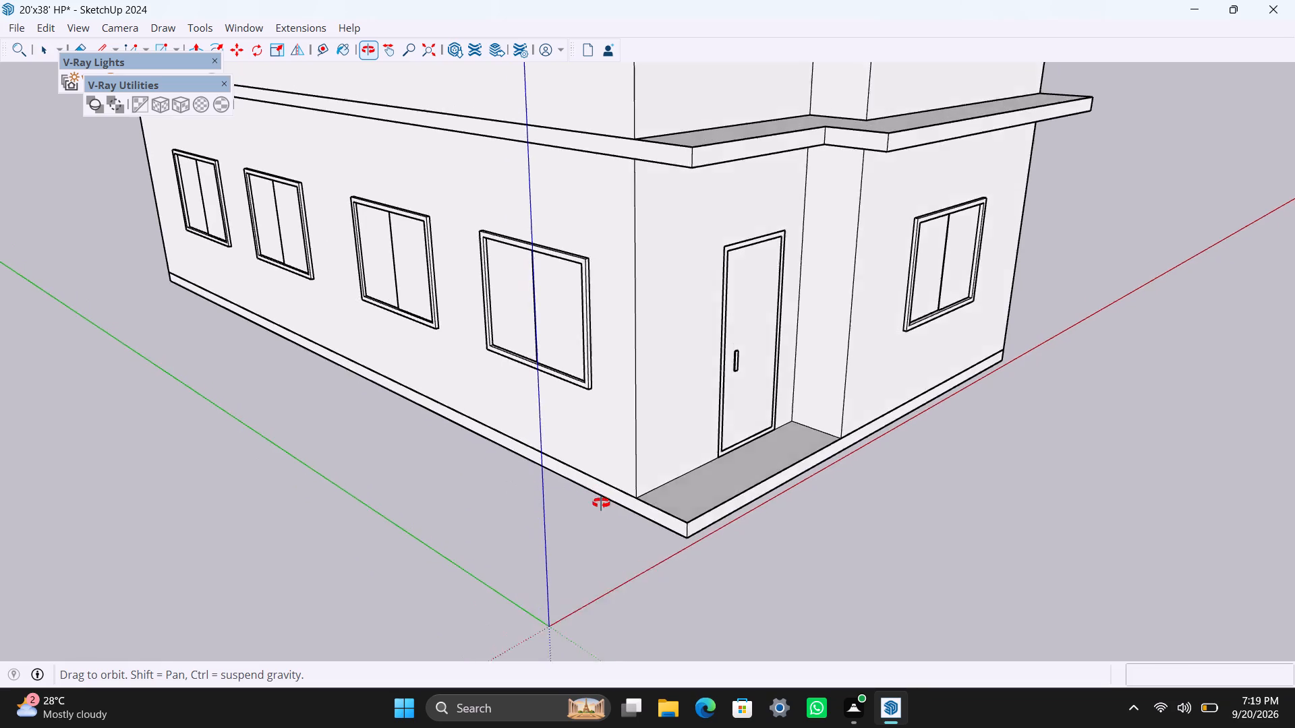
middle_click_drag(601, 503, 544, 536)
scroll(538, 520, "down", 4)
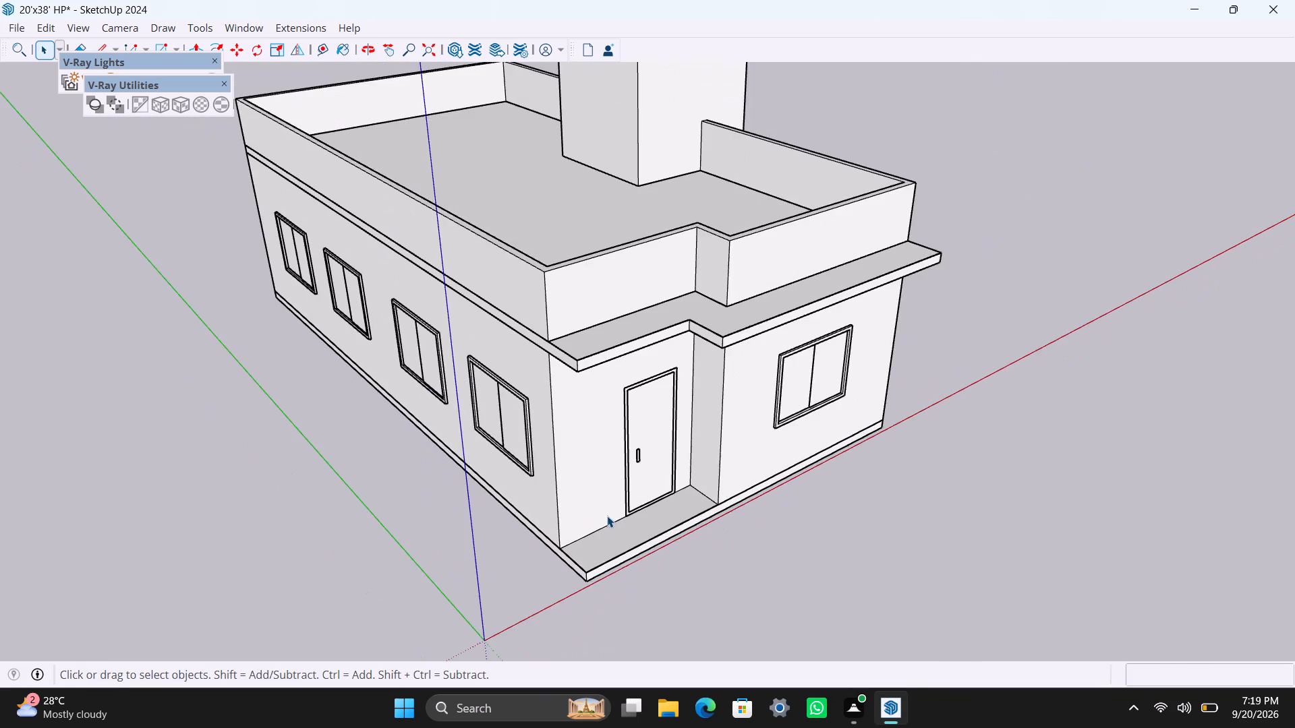
scroll(607, 512, "up", 3)
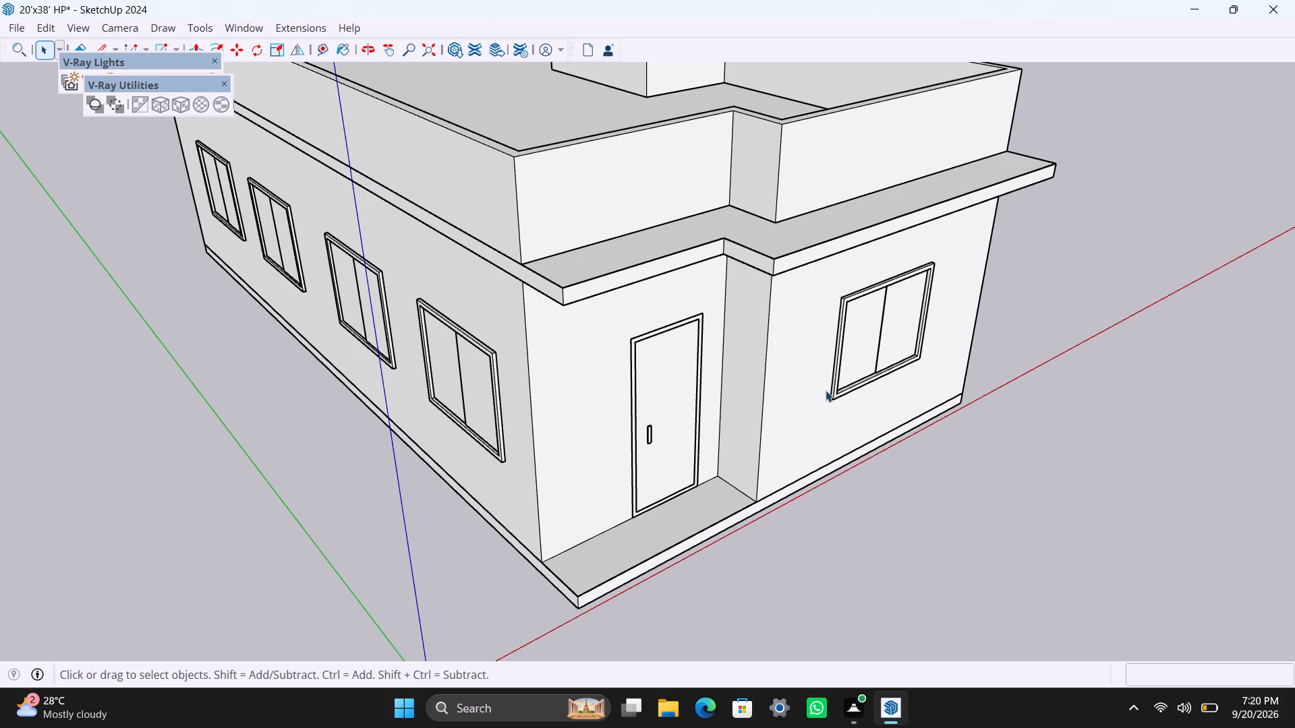
key("space")
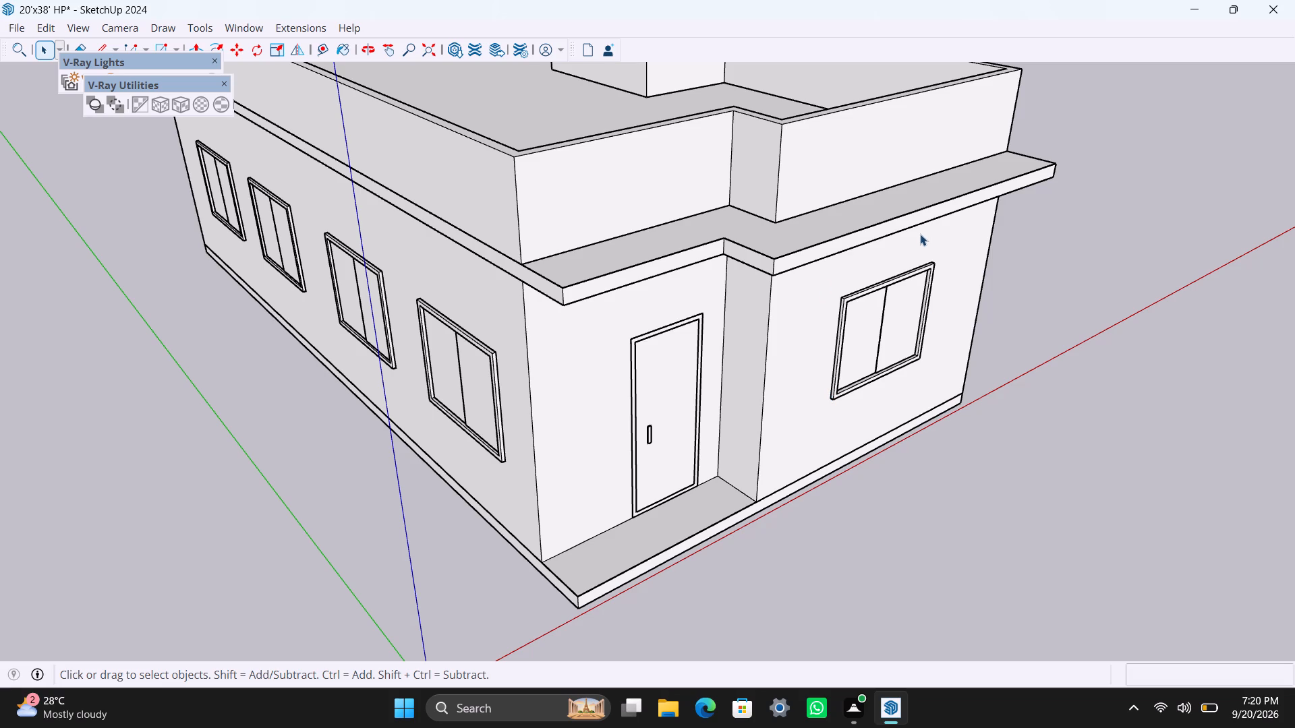
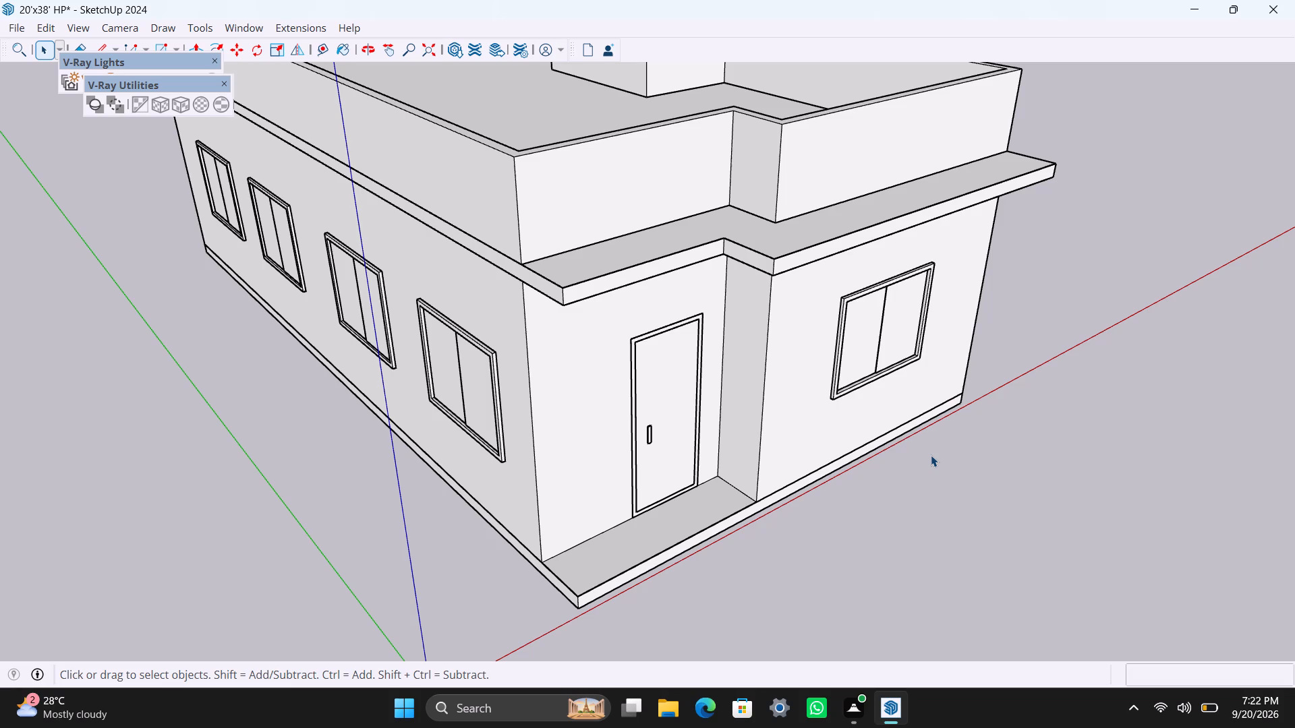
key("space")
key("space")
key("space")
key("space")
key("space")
Inspect the house model's exterior from several sides, covering the front entrance, both side walls, windows and roof parapet.
scroll(902, 450, "down", 4)
middle_click_drag(842, 504, 660, 468)
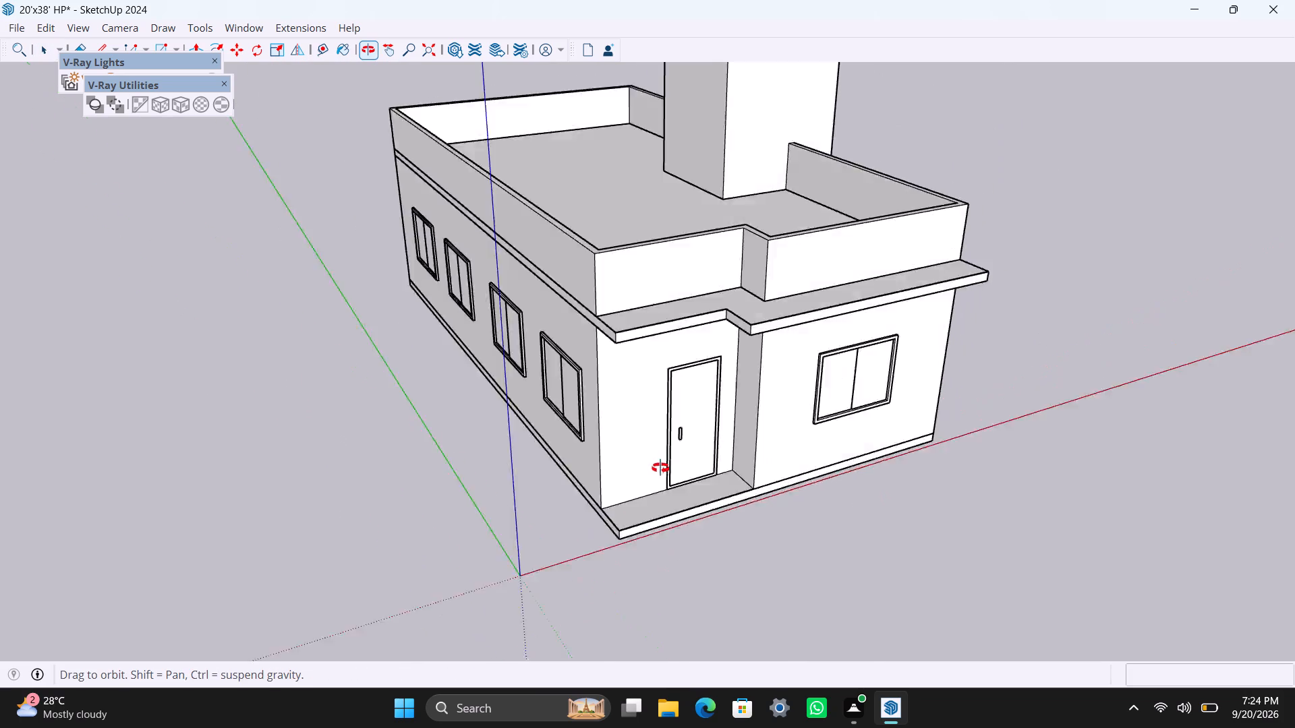
middle_click_drag(660, 468, 318, 410)
scroll(448, 359, "up", 4)
middle_click_drag(481, 359, 760, 364)
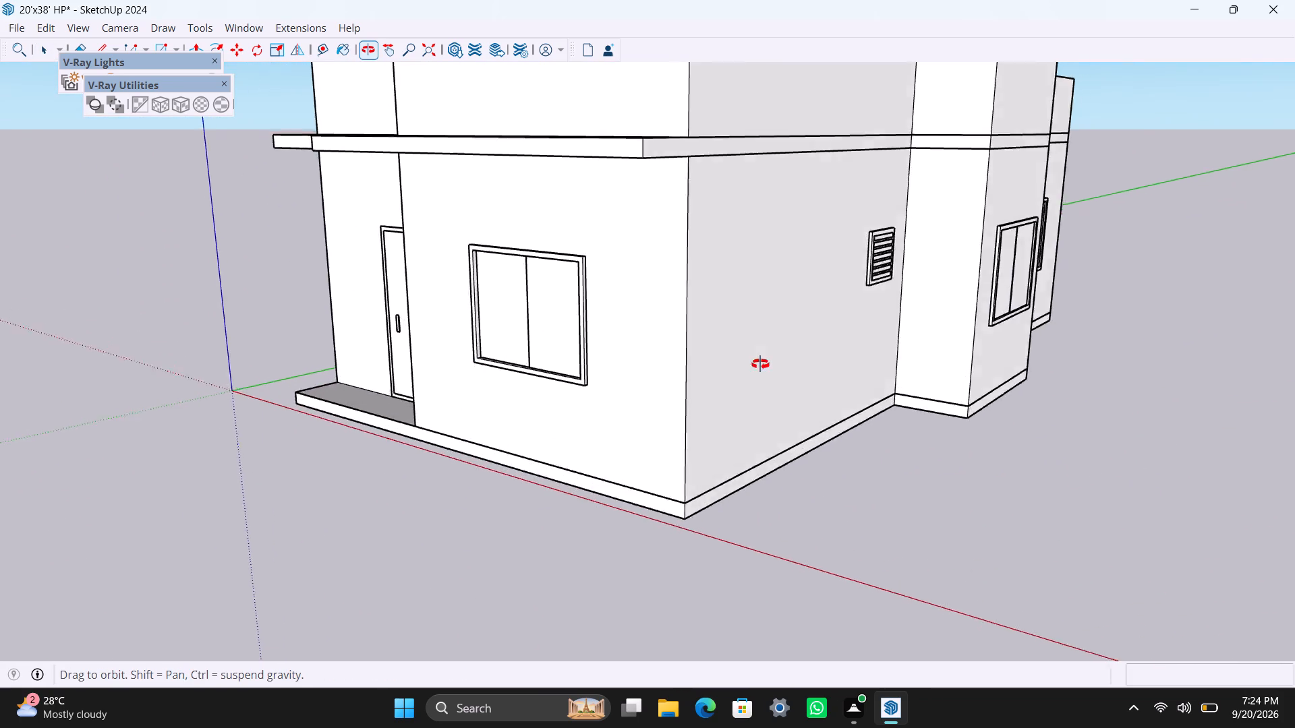
middle_click_drag(760, 364, 1027, 366)
scroll(683, 429, "up", 2)
middle_click_drag(685, 441, 718, 441)
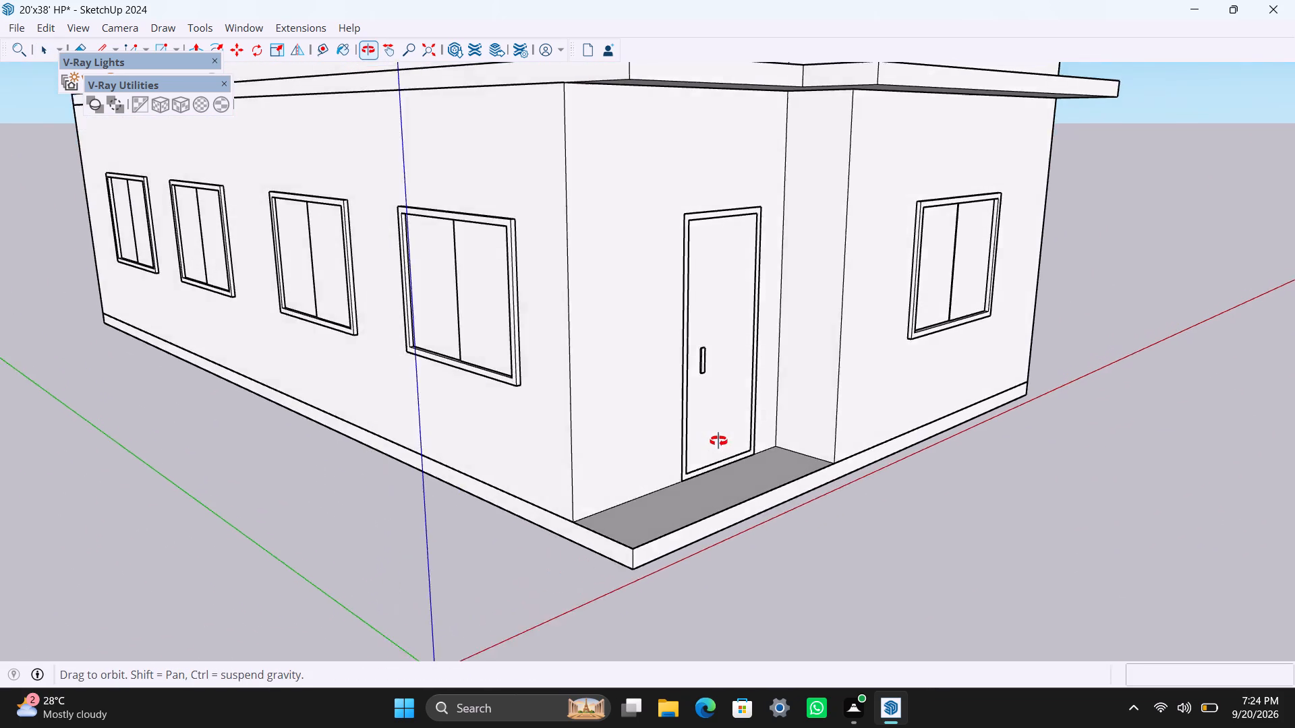
middle_click_drag(718, 441, 720, 441)
scroll(701, 436, "down", 10)
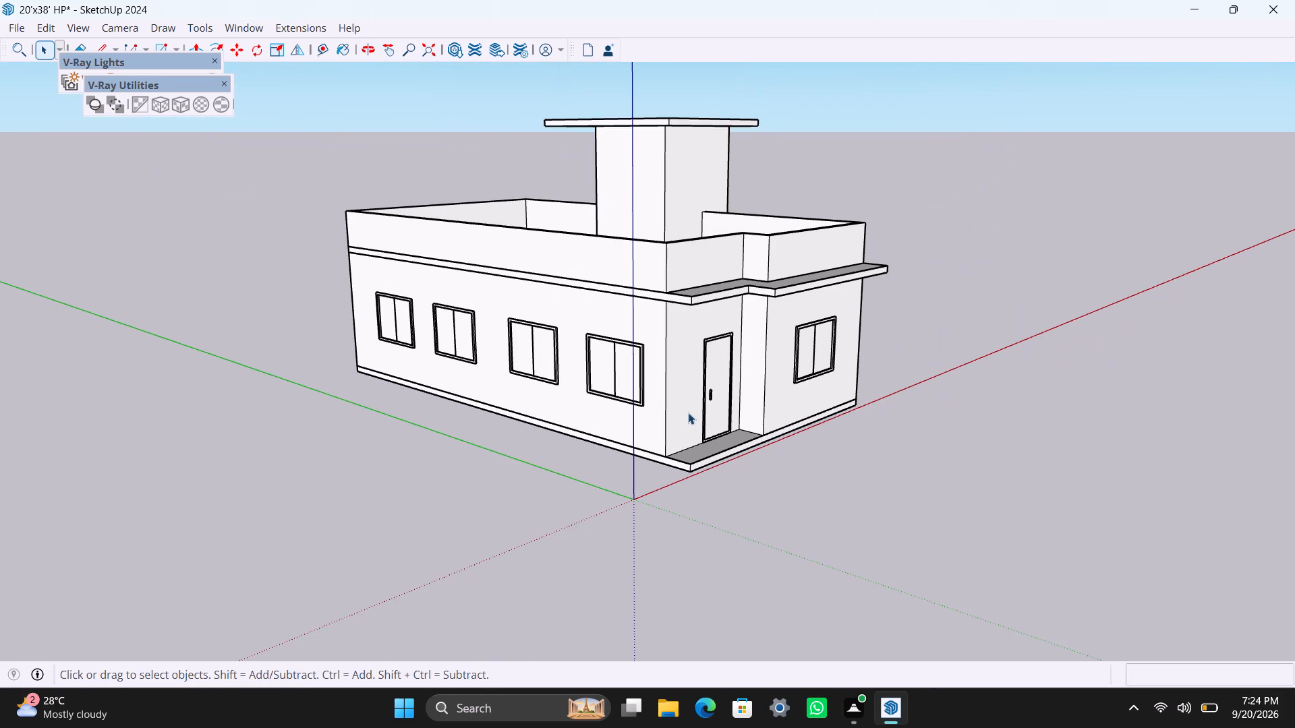
scroll(688, 413, "up", 1)
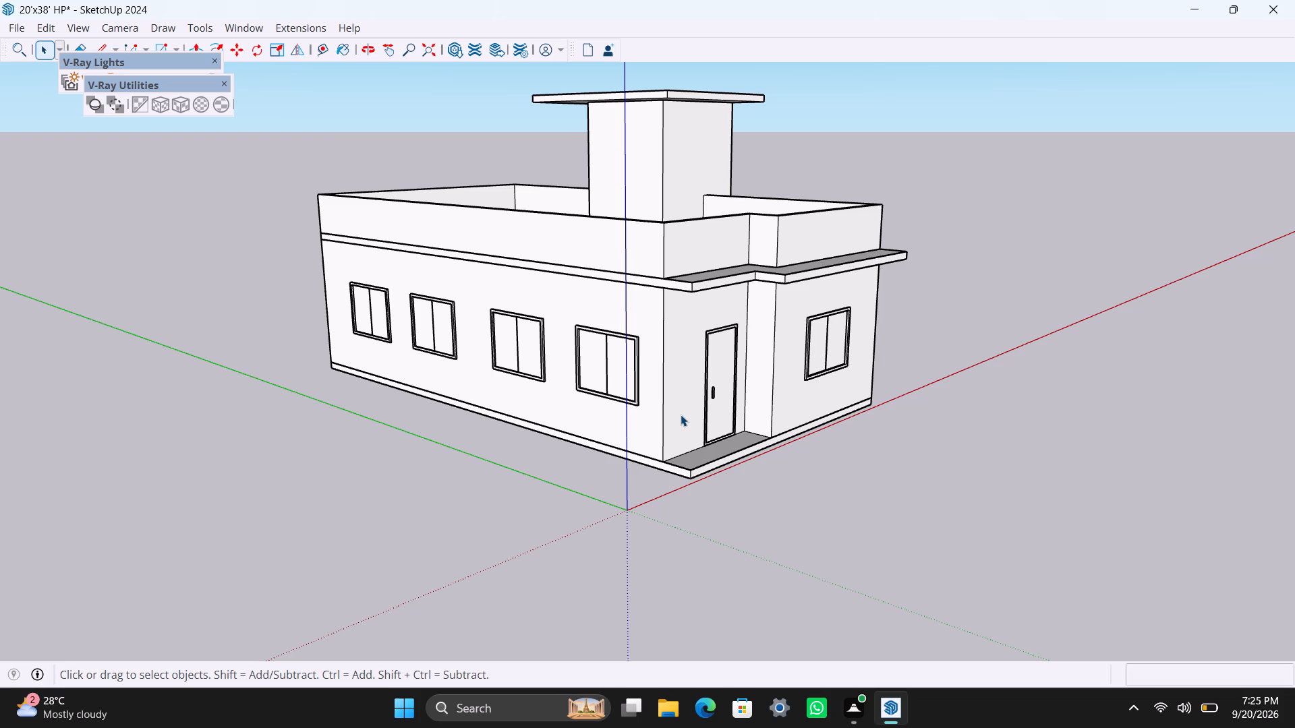
Examine the front entrance, porch slab and base plinth closely, including both front corners and the straight-on front elevation.
scroll(683, 416, "up", 1)
scroll(687, 428, "down", 4)
scroll(753, 495, "up", 4)
middle_click_drag(804, 499, 670, 576)
scroll(469, 452, "up", 4)
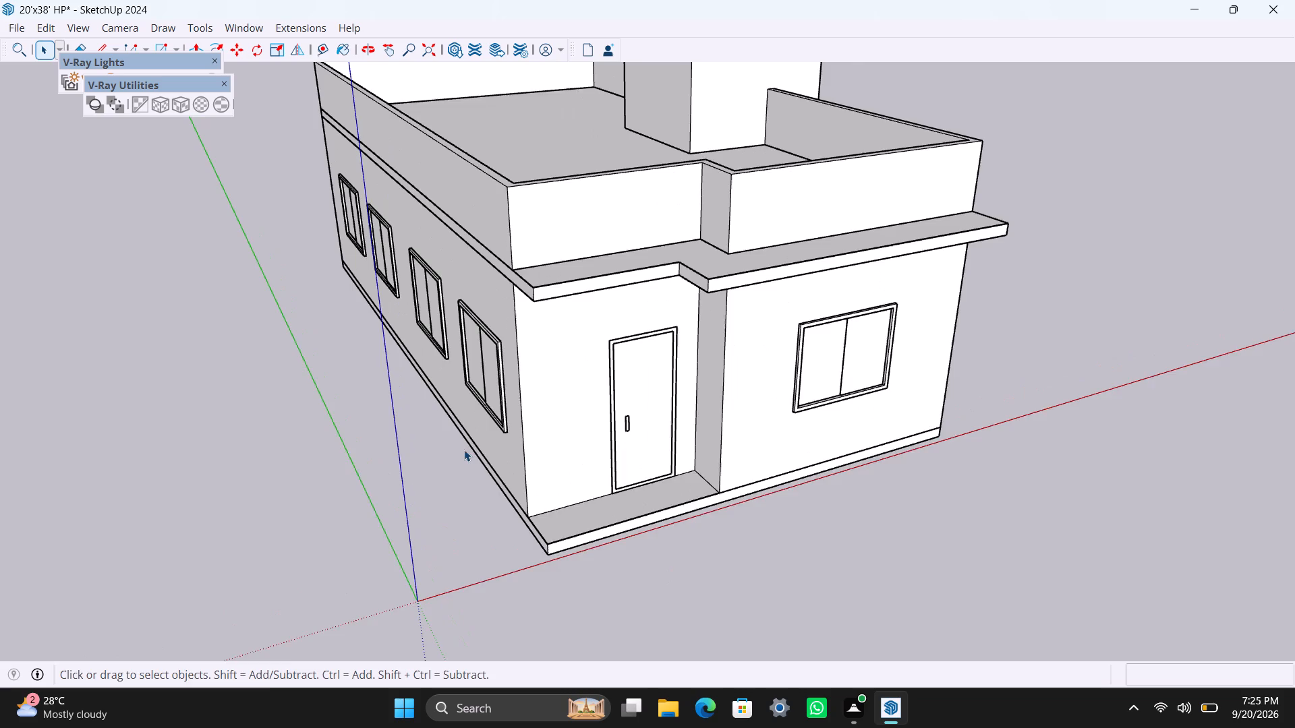
middle_click_drag(573, 504, 642, 493)
scroll(642, 493, "up", 6)
scroll(661, 535, "down", 3)
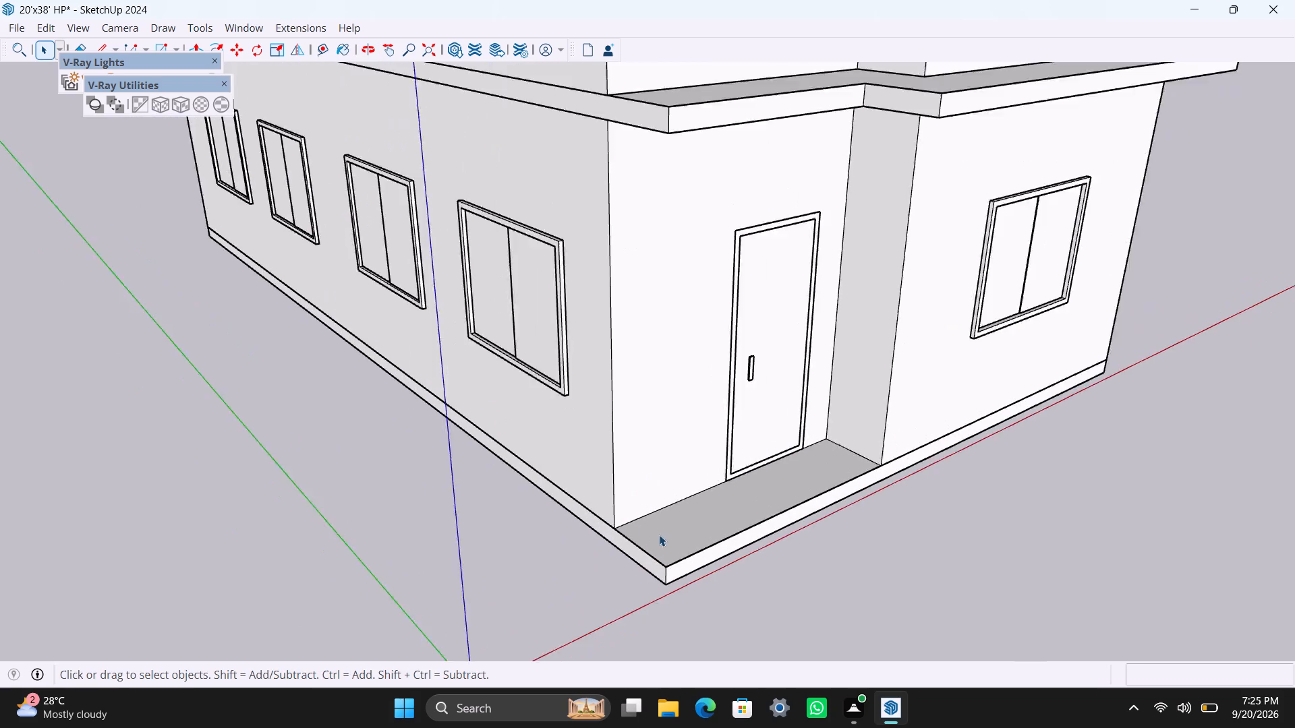
scroll(659, 535, "down", 7)
middle_click_drag(869, 535, 339, 502)
scroll(471, 468, "up", 4)
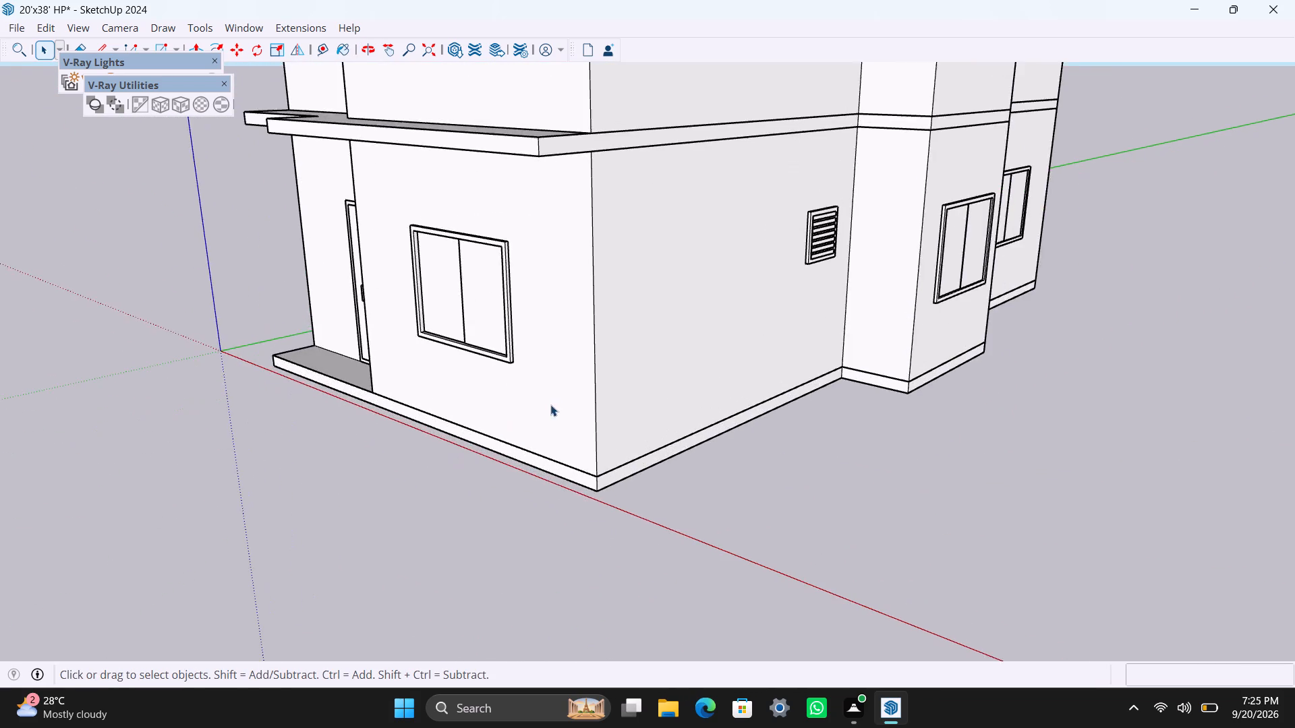
scroll(567, 406, "down", 5)
scroll(598, 430, "up", 9)
middle_click_drag(568, 429, 974, 481)
scroll(938, 485, "down", 3)
middle_click_drag(912, 494, 819, 498)
scroll(815, 492, "down", 4)
middle_click_drag(807, 503, 767, 452)
scroll(778, 463, "down", 2)
scroll(779, 464, "up", 1)
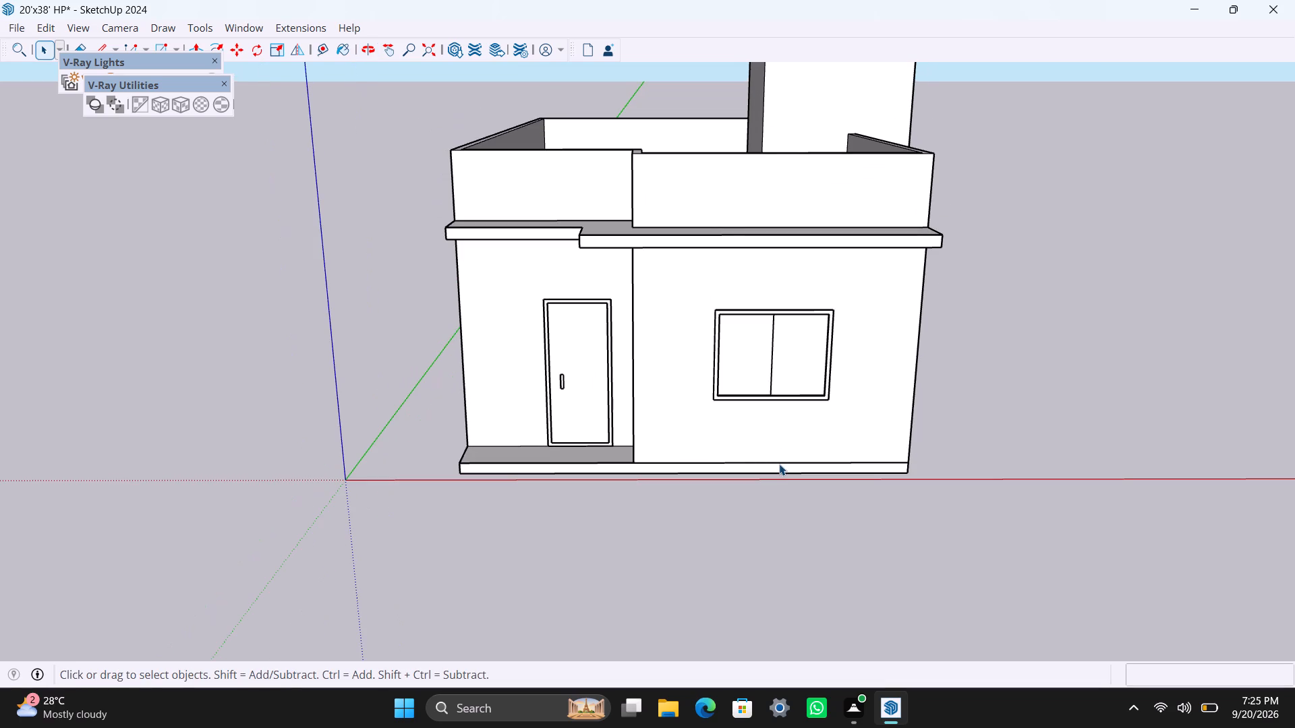
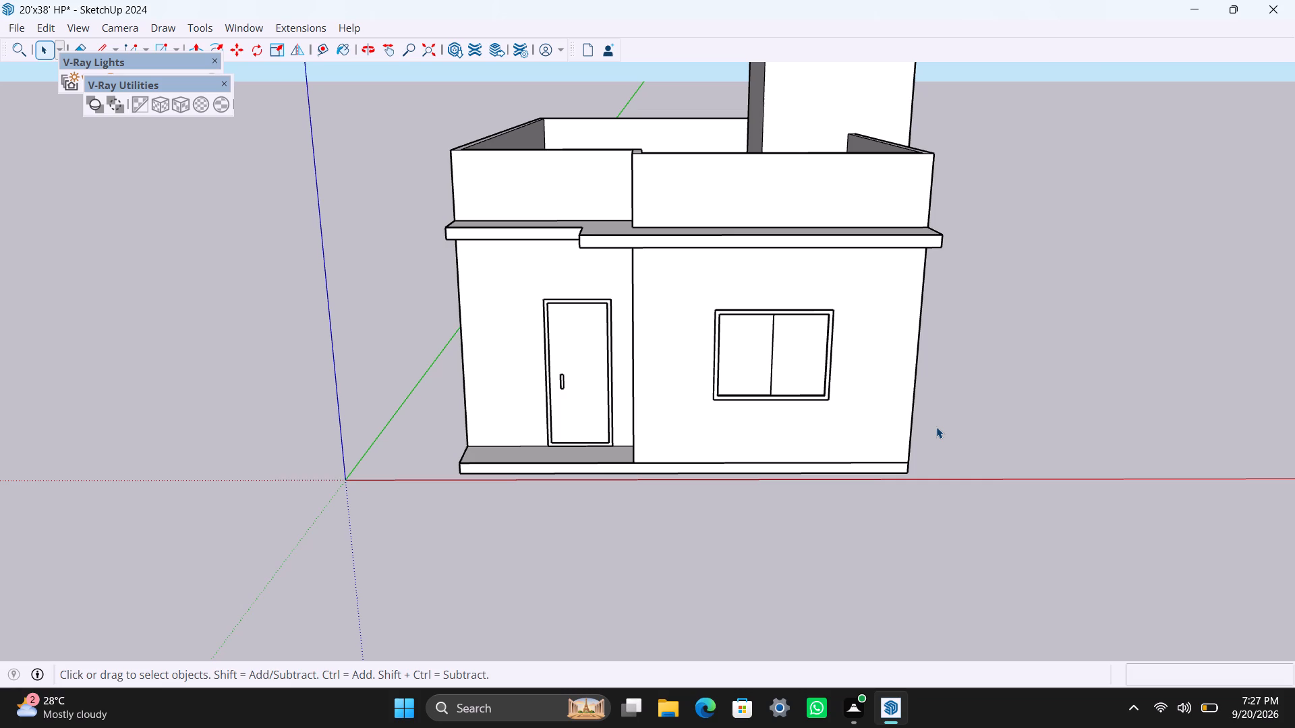
Examine the whole house from above and from both front corners, covering the roof, parapet, stair tower, side walls and front entrance.
key("space")
scroll(887, 537, "down", 2)
scroll(906, 516, "up", 2)
middle_click_drag(909, 512, 754, 542)
scroll(755, 537, "down", 7)
middle_click_drag(765, 482, 722, 558)
scroll(709, 559, "up", 3)
middle_click_drag(693, 526, 693, 476)
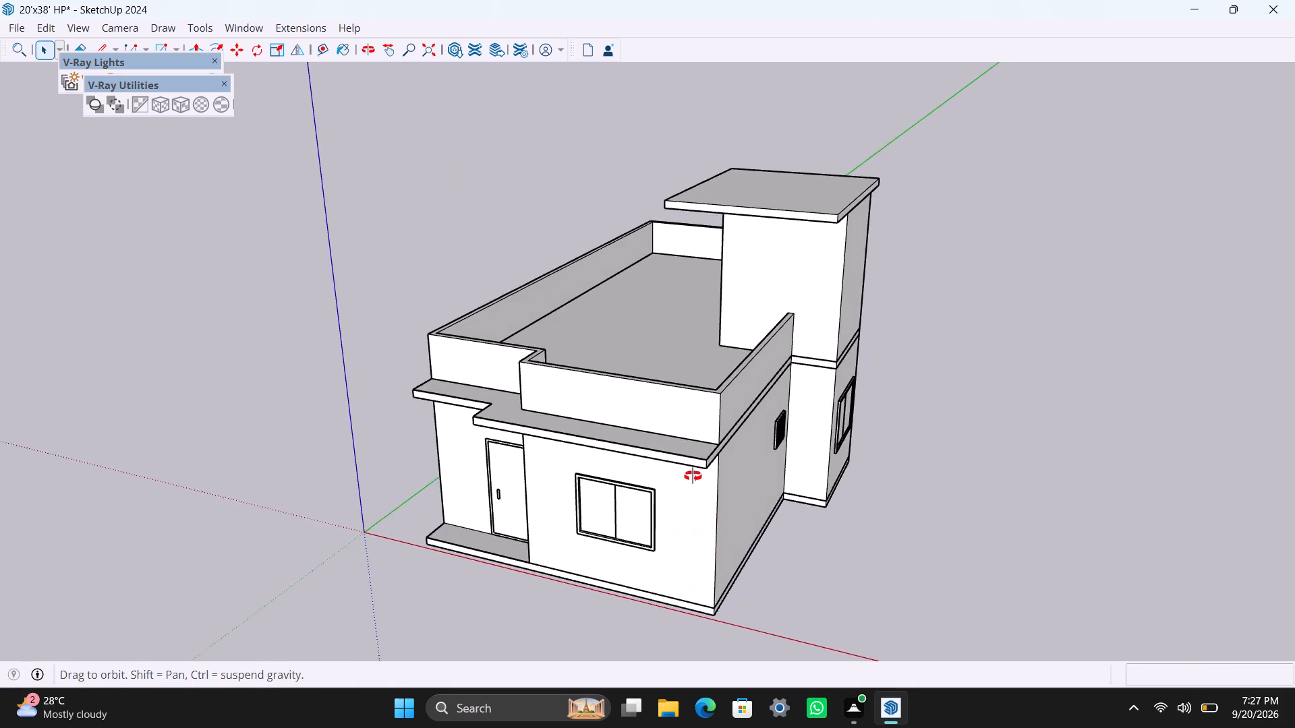
middle_click_drag(693, 476, 693, 456)
scroll(695, 461, "up", 3)
scroll(687, 490, "down", 3)
middle_click_drag(673, 506, 720, 507)
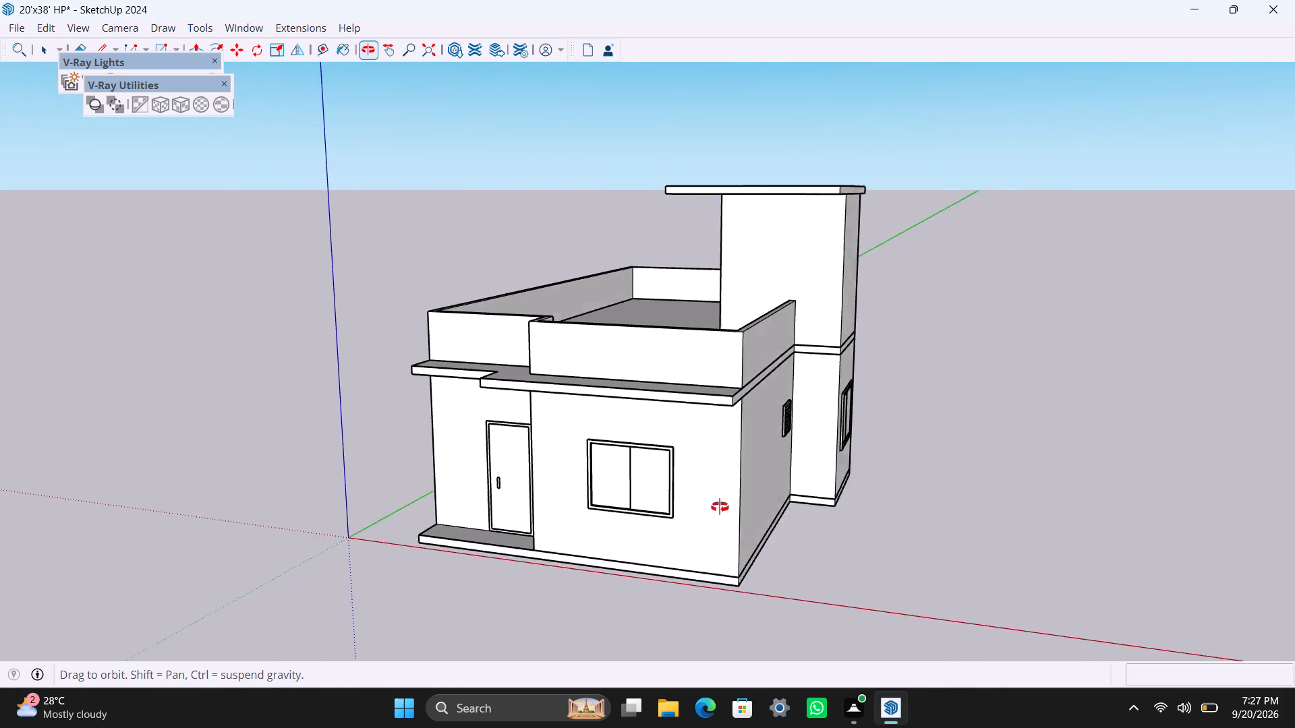
middle_click_drag(720, 507, 1047, 527)
scroll(567, 454, "up", 3)
middle_click_drag(668, 439, 698, 440)
scroll(698, 440, "down", 4)
scroll(695, 454, "up", 2)
middle_click_drag(693, 454, 679, 418)
scroll(679, 435, "down", 2)
scroll(679, 435, "up", 2)
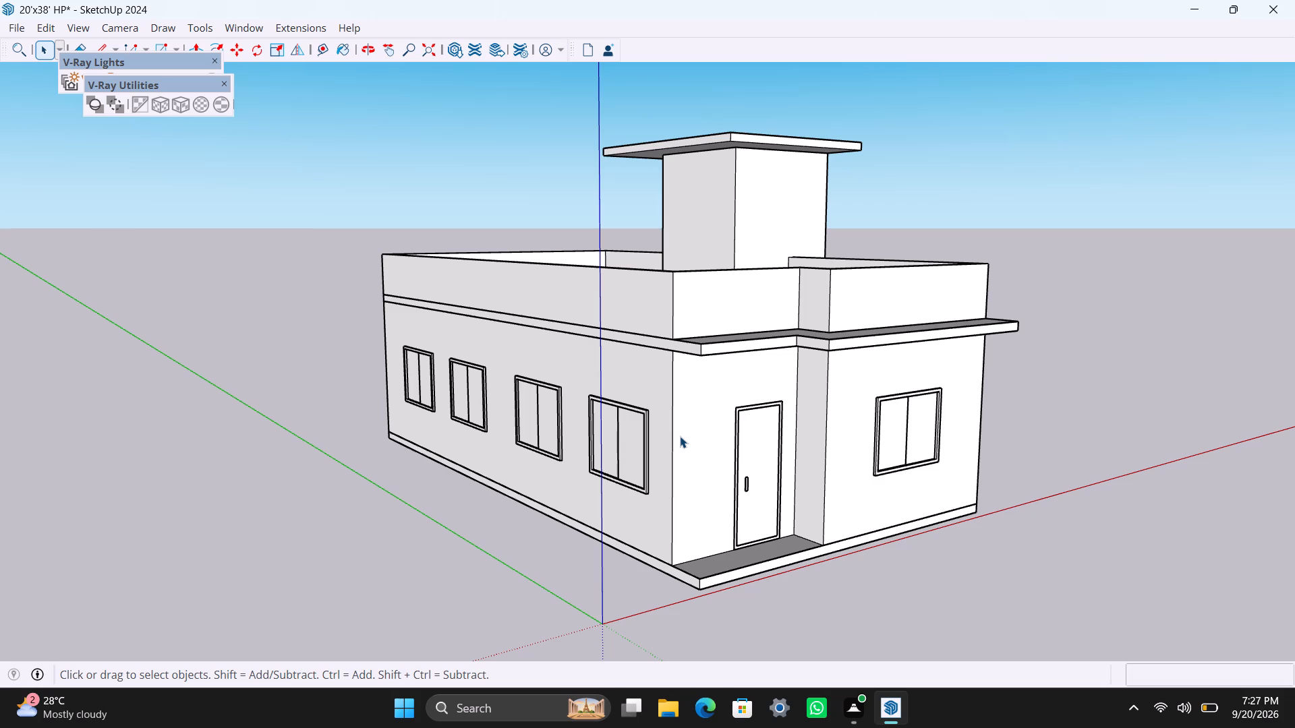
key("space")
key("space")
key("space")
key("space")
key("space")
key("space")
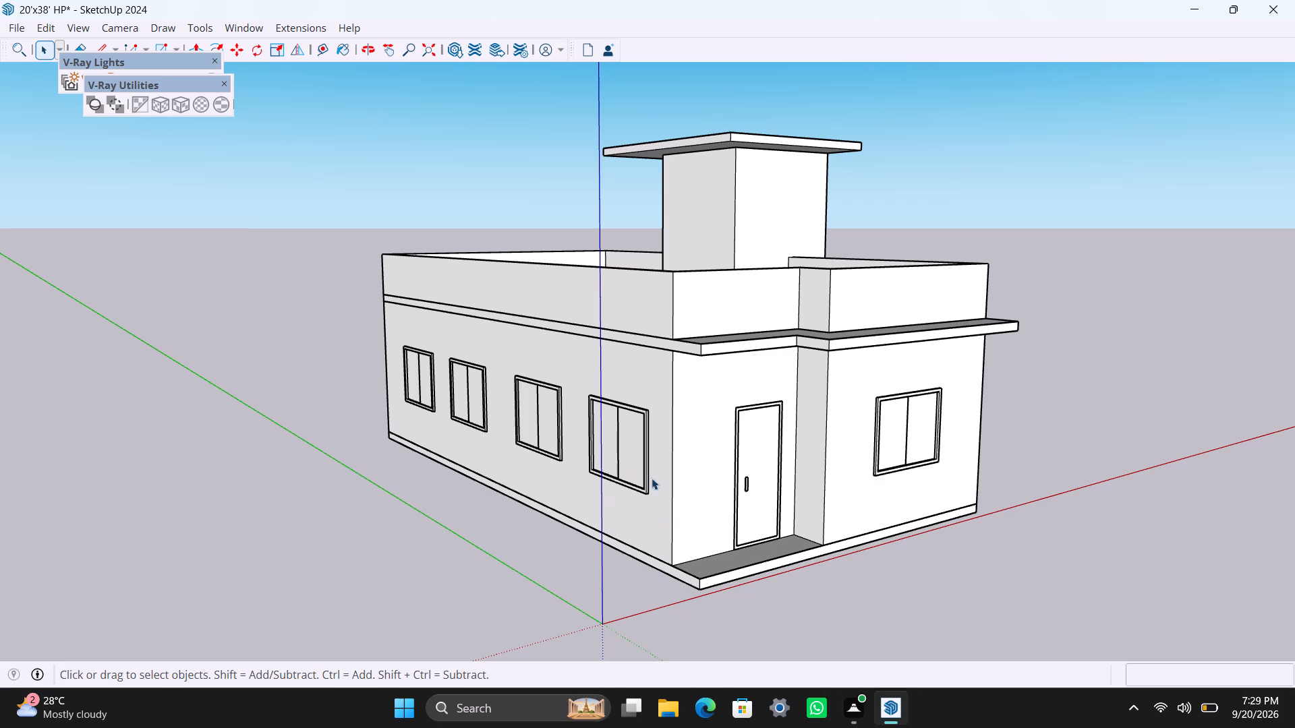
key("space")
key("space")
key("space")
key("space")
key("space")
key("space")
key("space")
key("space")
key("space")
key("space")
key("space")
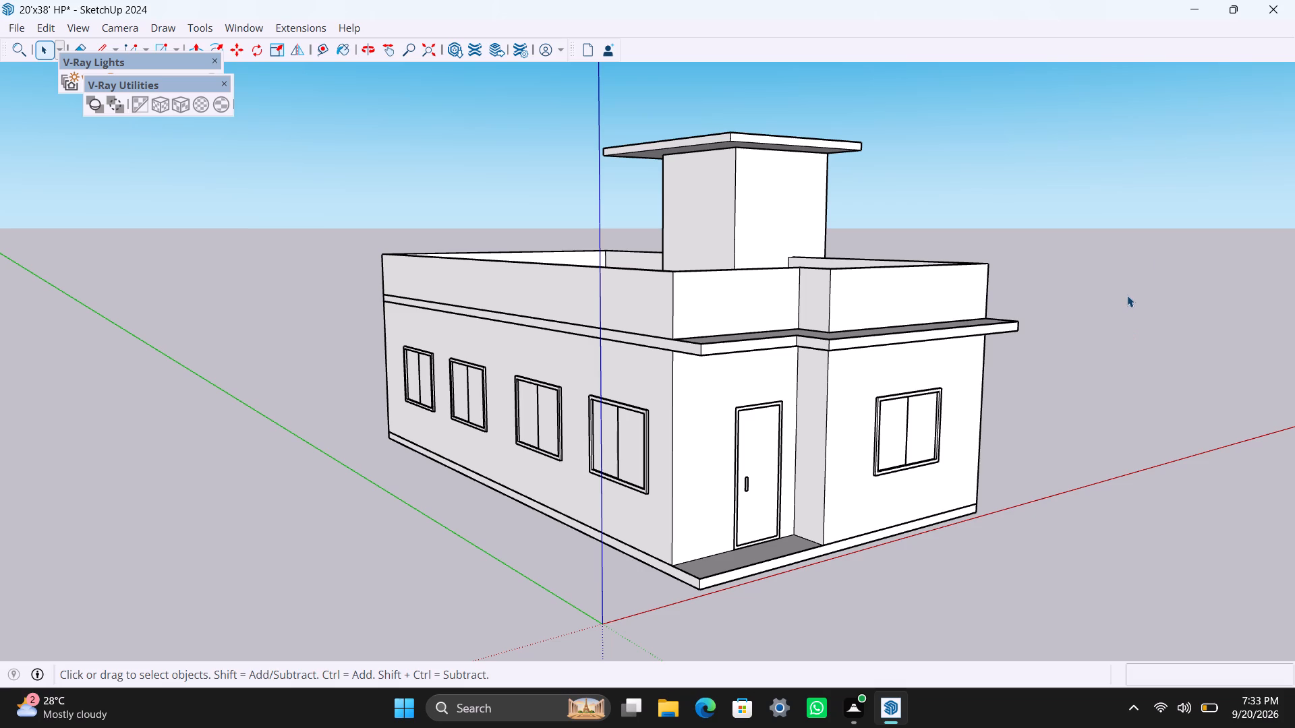
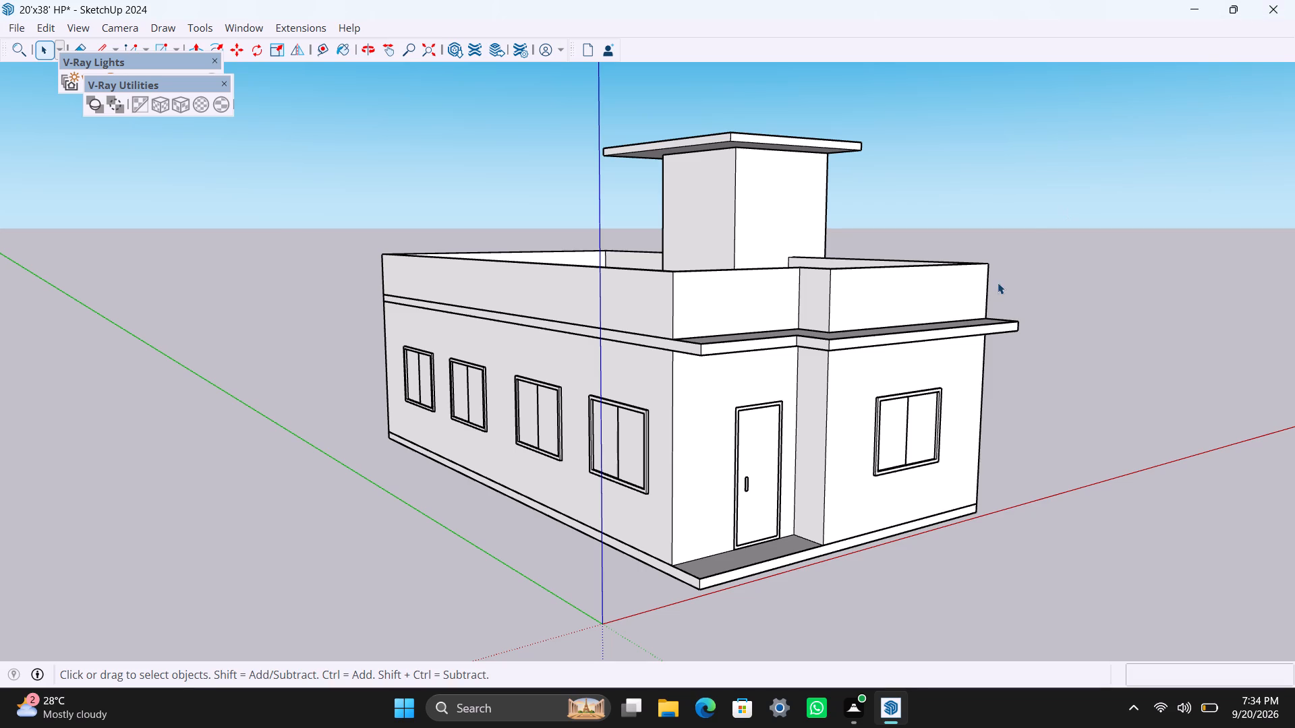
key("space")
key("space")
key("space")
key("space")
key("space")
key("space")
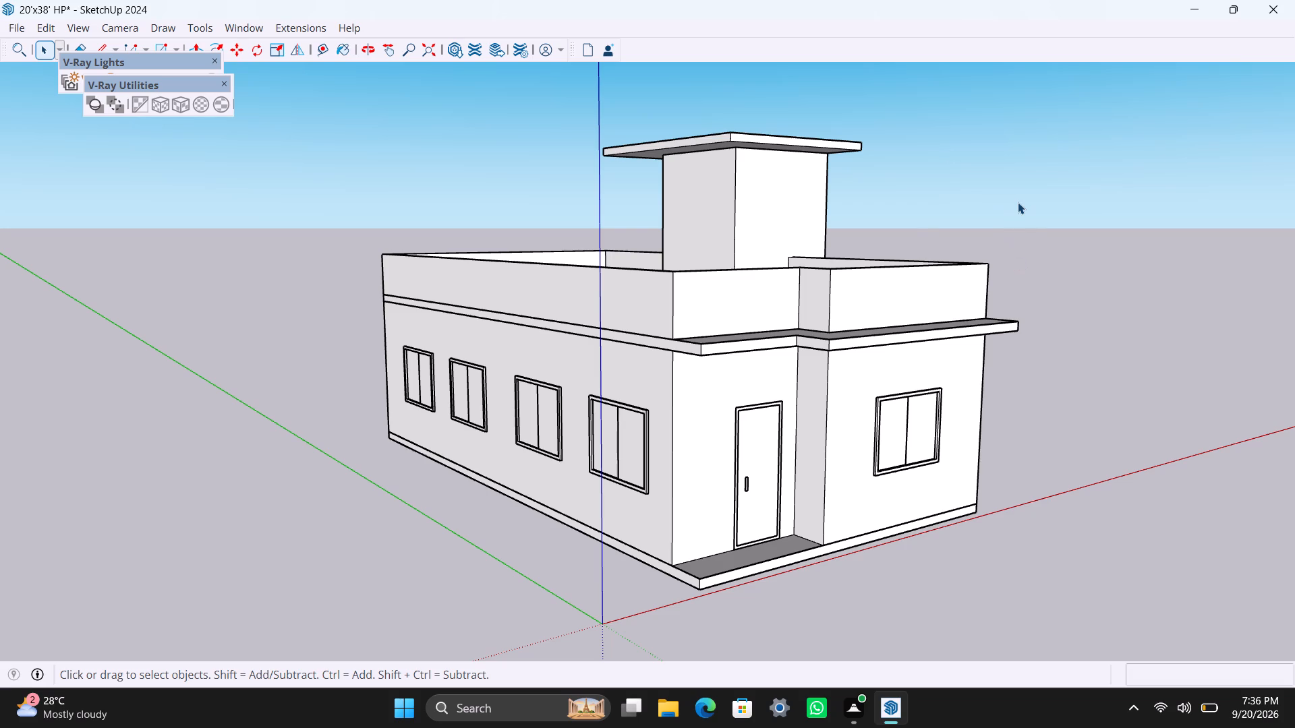
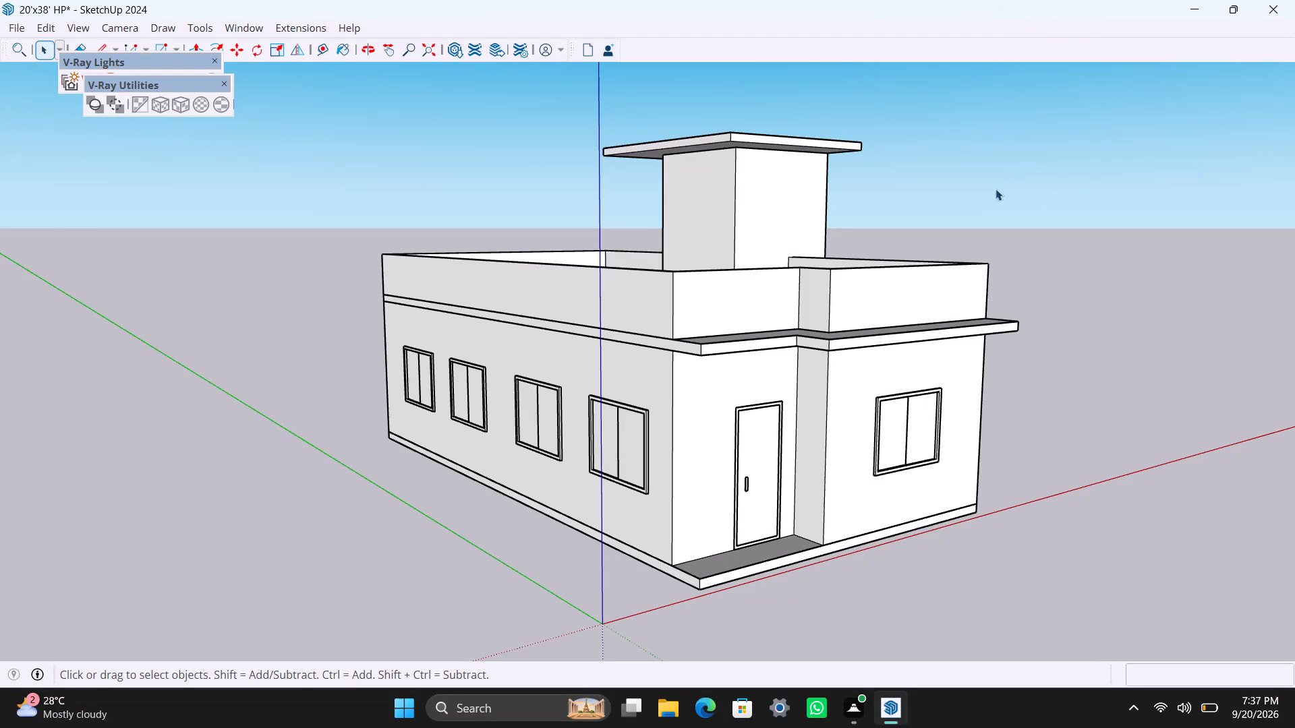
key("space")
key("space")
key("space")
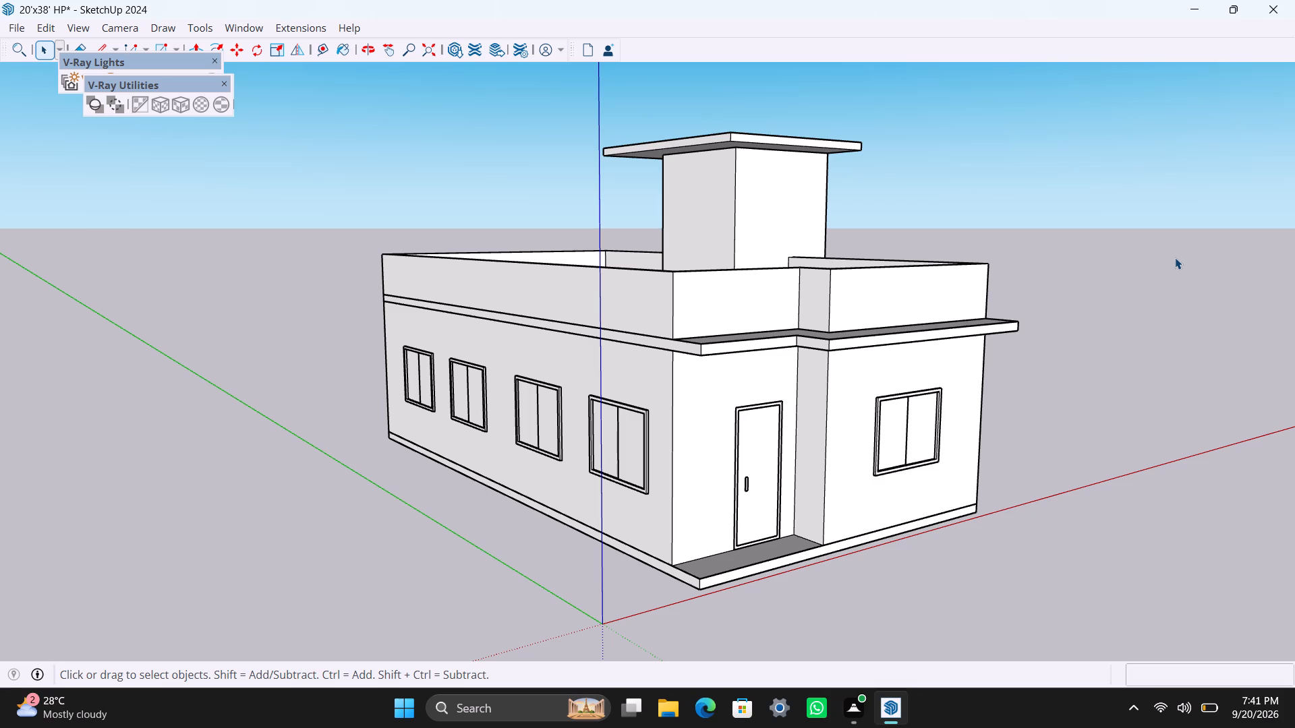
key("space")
Examine the house's front facade, entrance canopy and vented side wall from raised viewpoints around the front corner.
scroll(940, 290, "down", 5)
scroll(967, 298, "up", 4)
middle_click_drag(933, 375, 606, 405)
scroll(614, 385, "down", 6)
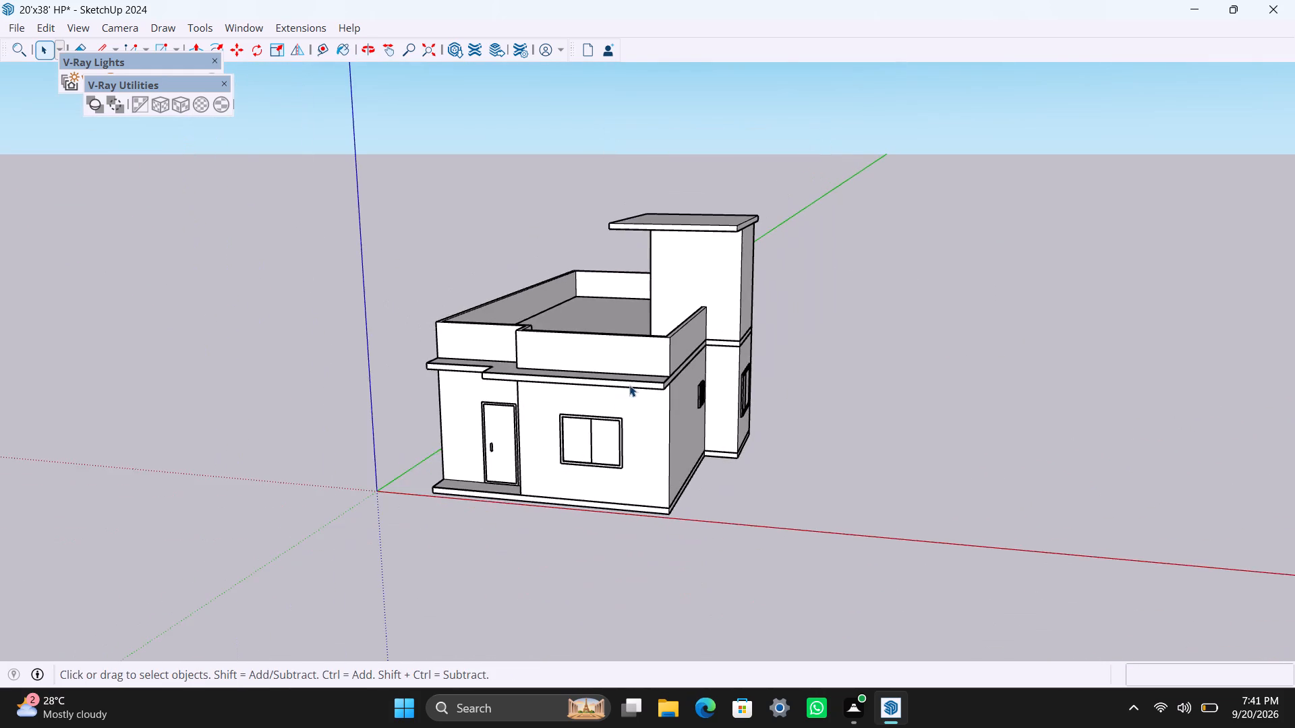
middle_click_drag(634, 384, 825, 226)
scroll(820, 226, "up", 4)
middle_click_drag(766, 280, 635, 444)
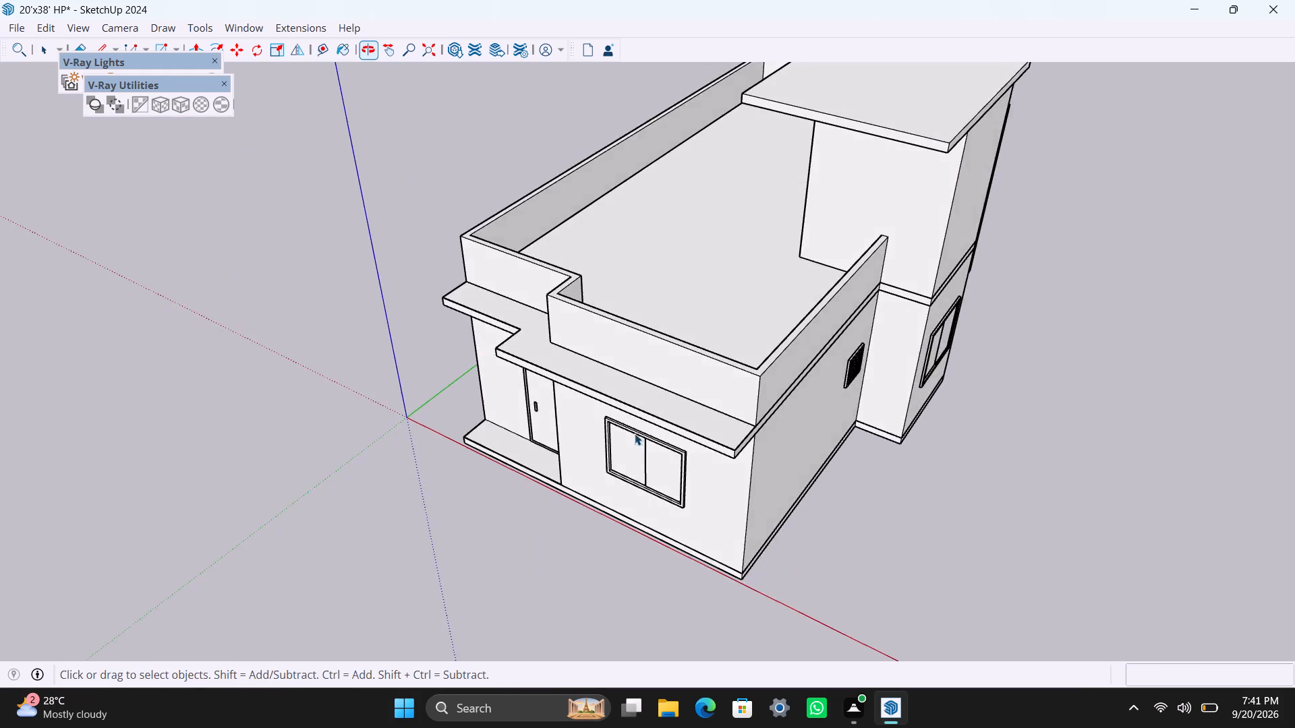
scroll(635, 433, "down", 4)
middle_click_drag(637, 433, 804, 289)
scroll(793, 301, "up", 4)
middle_click_drag(778, 317, 657, 384)
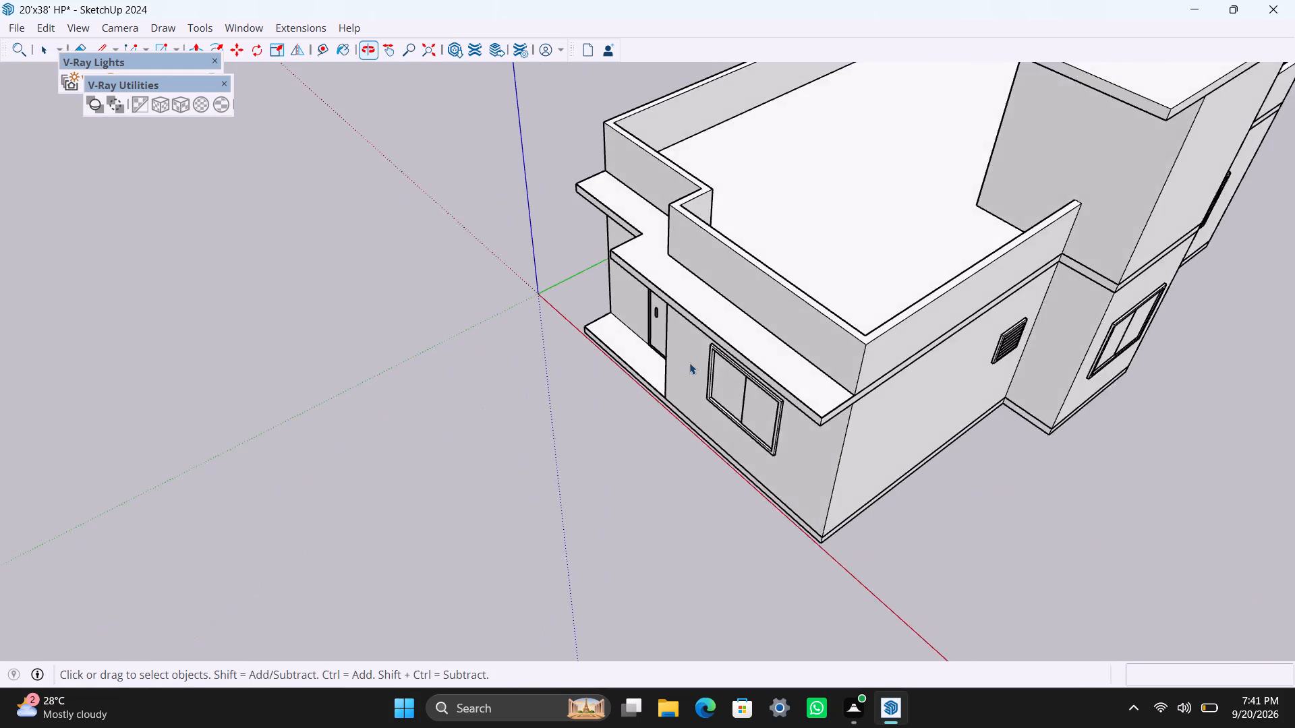
scroll(689, 363, "down", 4)
middle_click_drag(692, 365, 740, 391)
scroll(739, 390, "down", 2)
middle_click_drag(706, 403, 1131, 405)
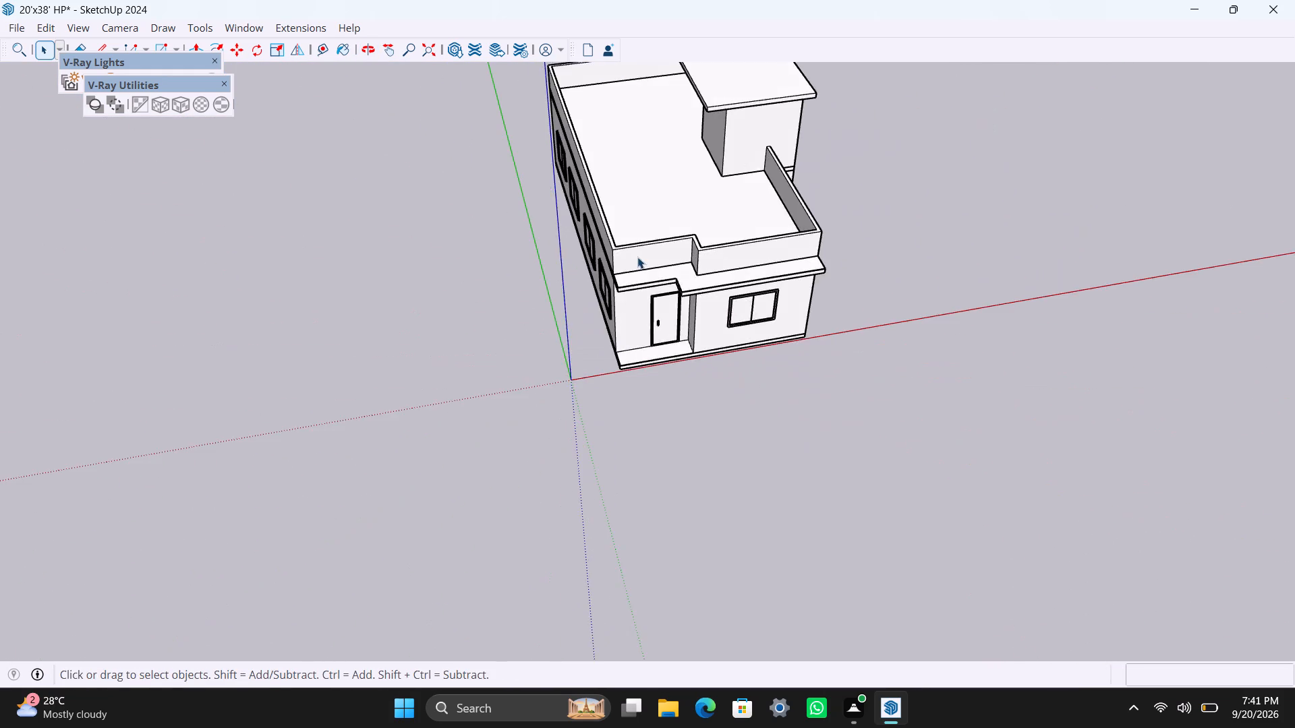
Inspect the roof parapet, stair tower and four-window side wall together with the front entrance.
scroll(619, 276, "down", 3)
middle_click_drag(569, 304, 774, 448)
scroll(762, 425, "up", 4)
middle_click_drag(784, 407, 813, 311)
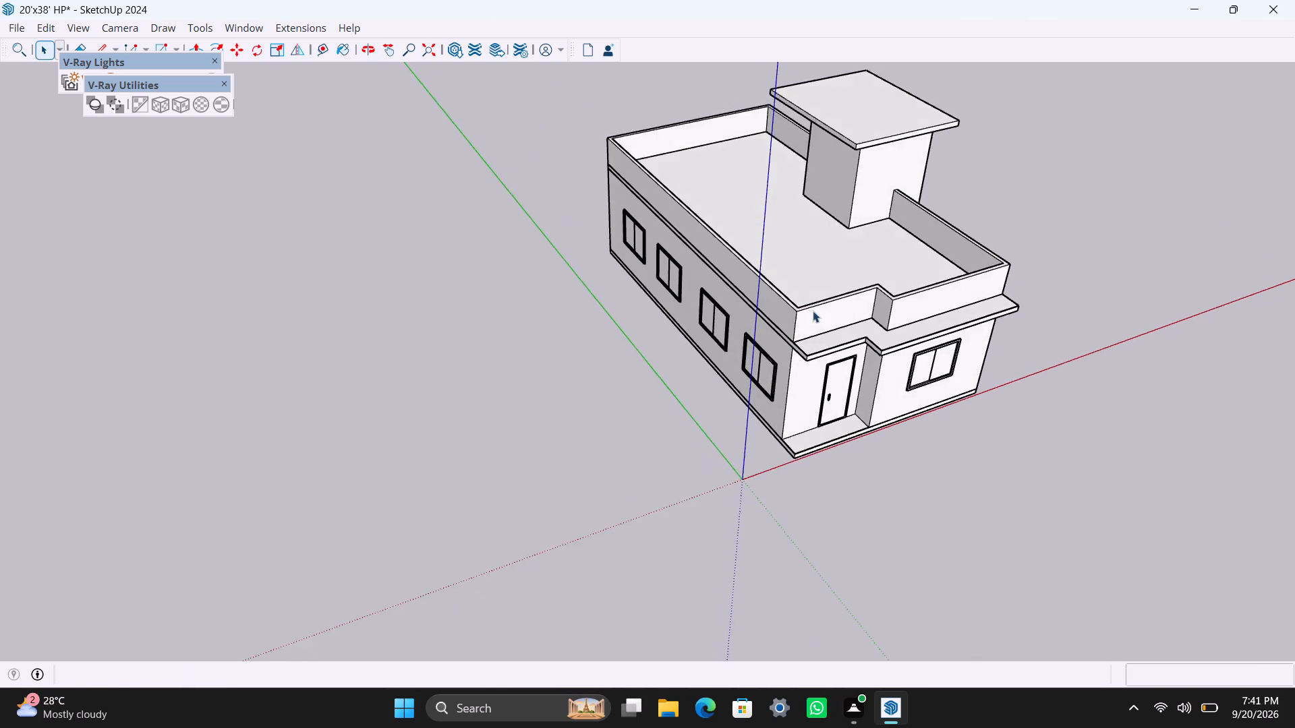
scroll(813, 311, "down", 2)
middle_click_drag(820, 309, 806, 229)
scroll(806, 261, "down", 2)
middle_click_drag(805, 273, 730, 386)
scroll(749, 384, "up", 3)
middle_click_drag(798, 342, 824, 278)
scroll(775, 317, "up", 4)
middle_click_drag(773, 317, 786, 313)
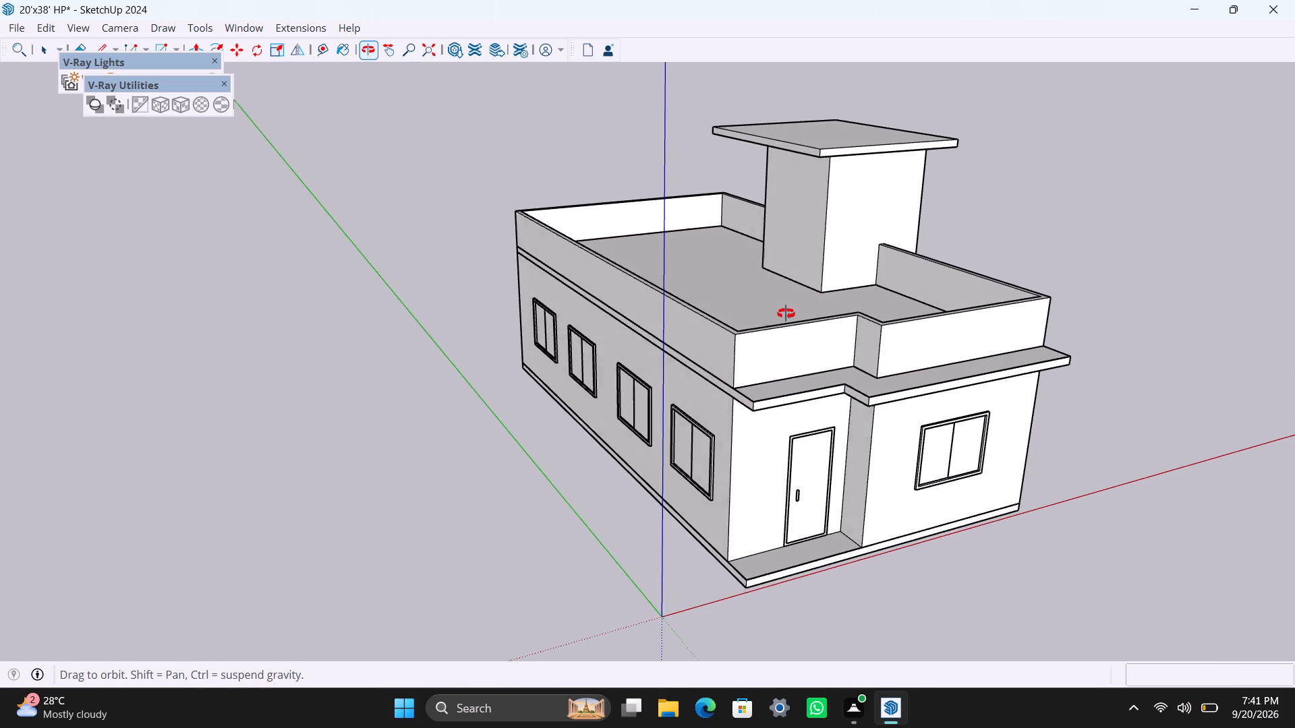
middle_click_drag(786, 313, 786, 313)
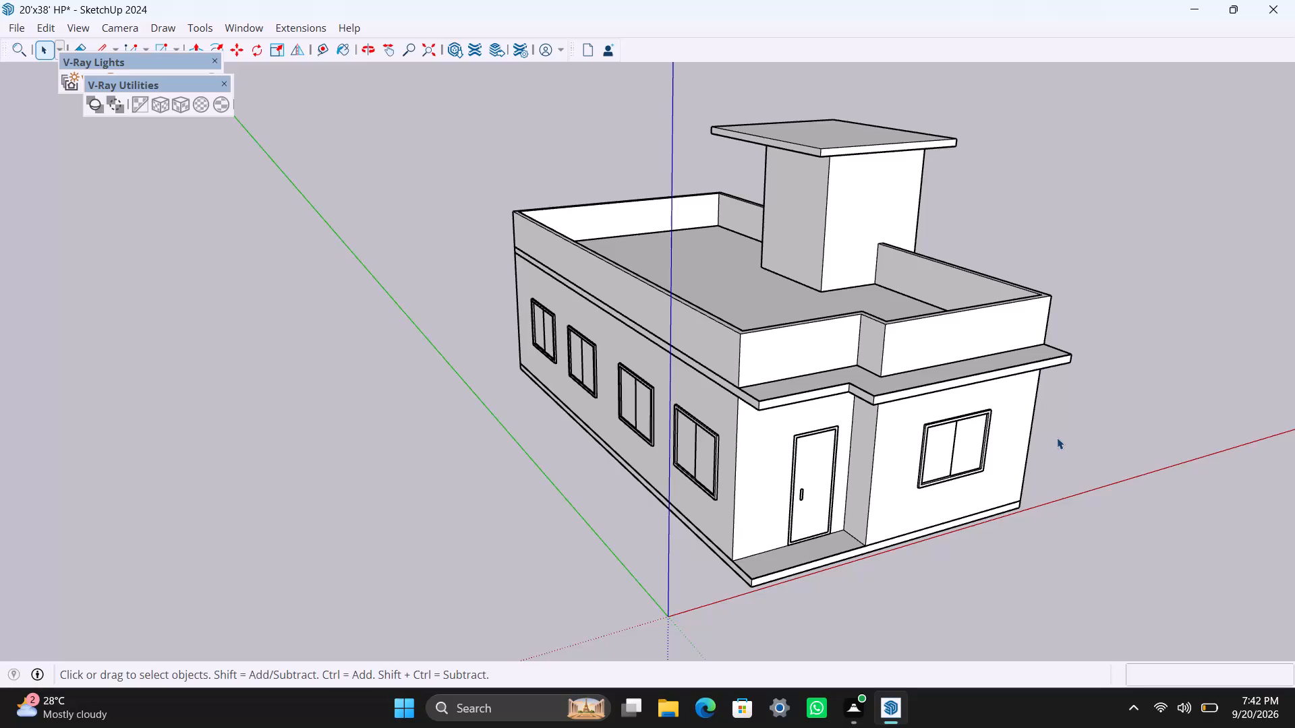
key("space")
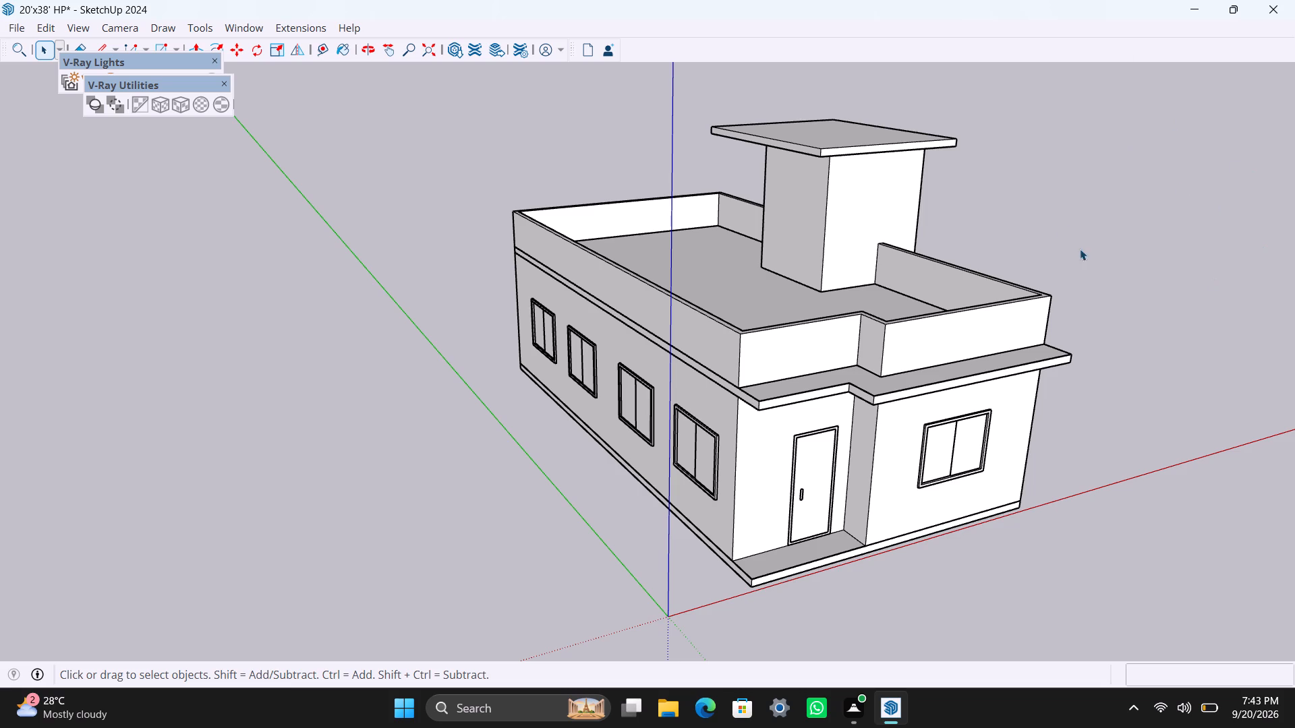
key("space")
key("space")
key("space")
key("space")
Examine the vented side wall, from the front corner and canopy to the projecting stair tower.
scroll(1112, 439, "up", 9)
middle_click_drag(1110, 523, 779, 548)
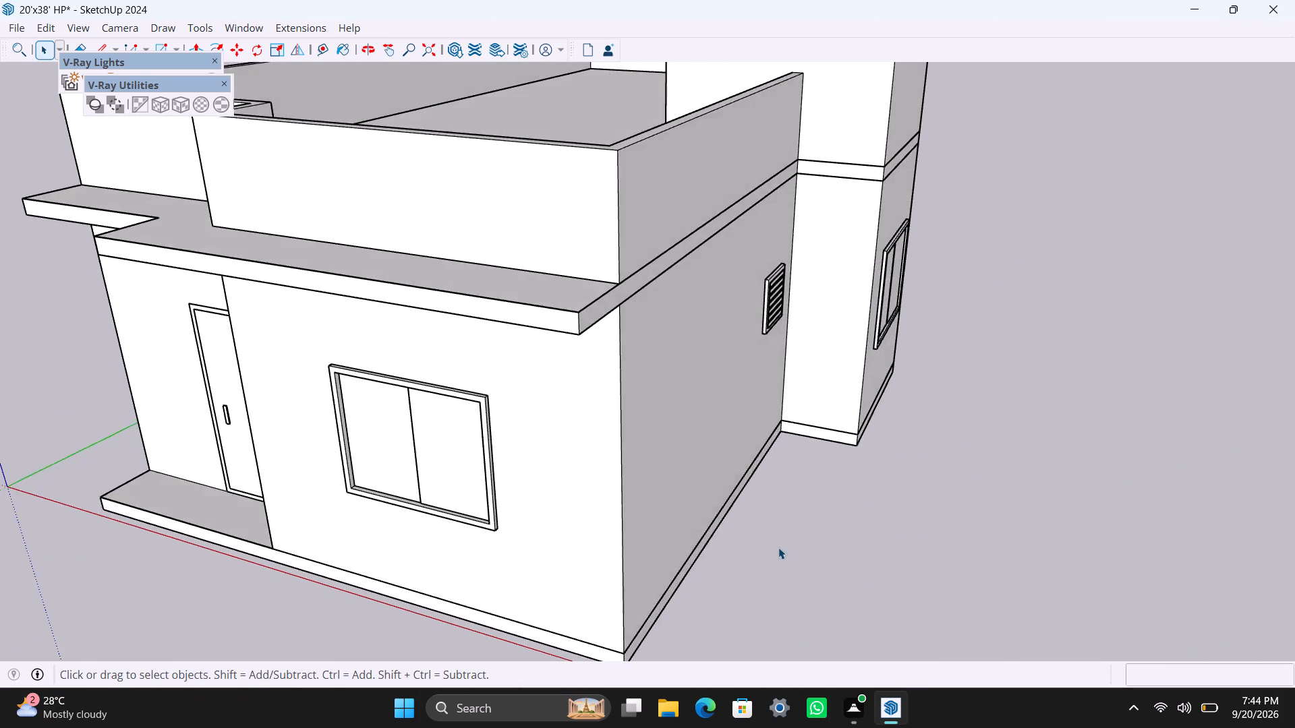
scroll(778, 547, "down", 4)
scroll(800, 539, "up", 2)
scroll(800, 547, "down", 3)
scroll(814, 555, "up", 2)
middle_click_drag(838, 568, 764, 558)
scroll(762, 557, "down", 5)
scroll(764, 557, "up", 4)
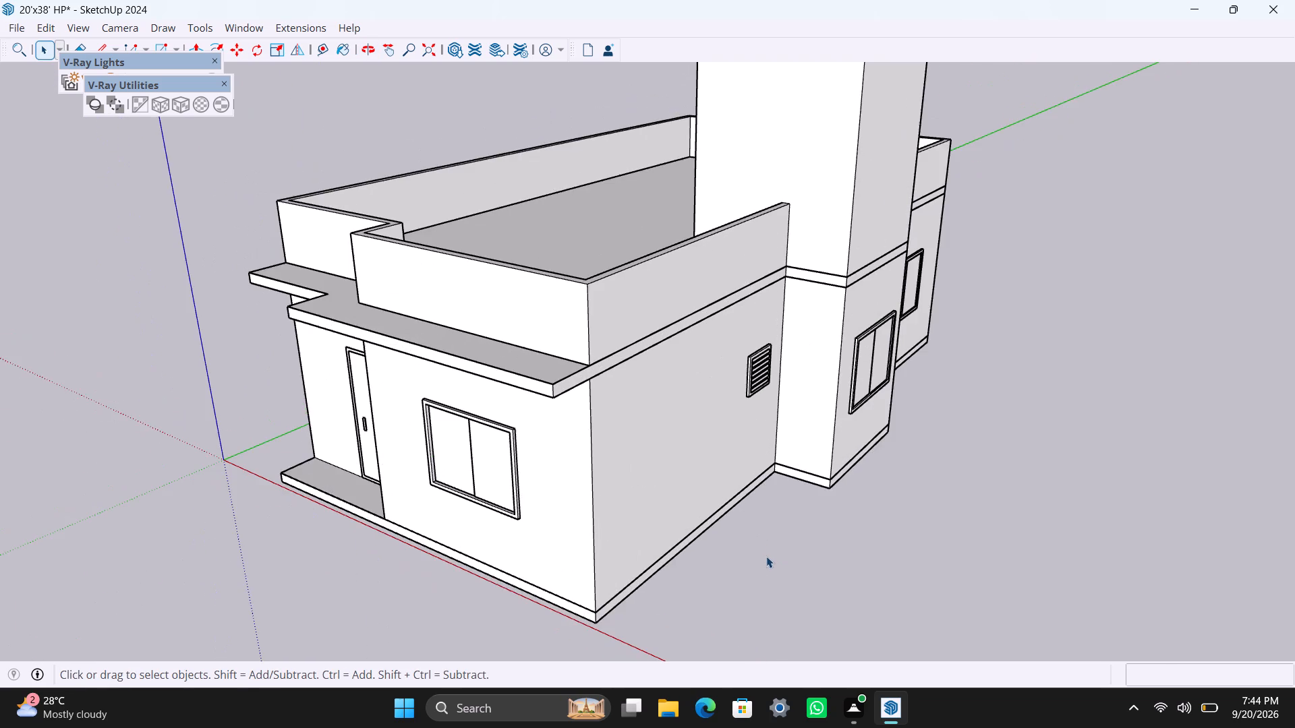
scroll(786, 559, "up", 2)
middle_click_drag(843, 570, 788, 547)
scroll(788, 547, "down", 4)
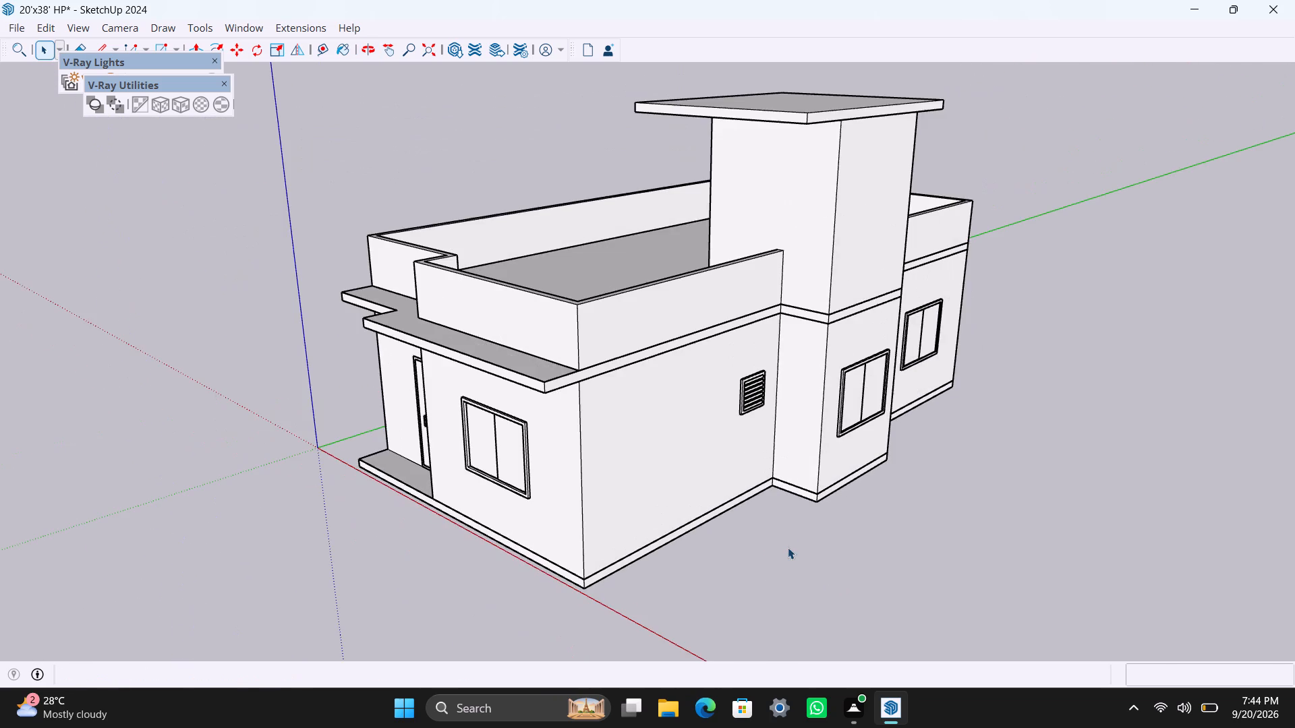
scroll(803, 552, "down", 2)
scroll(801, 554, "up", 4)
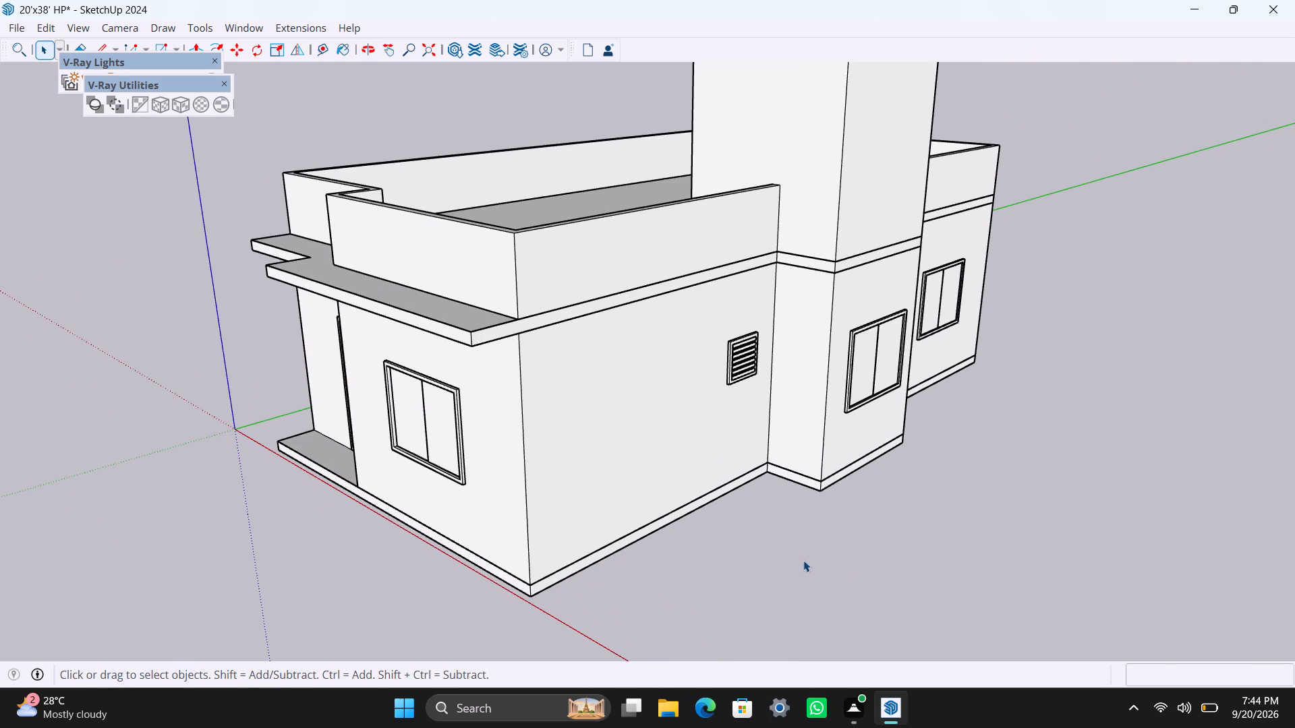
scroll(805, 562, "down", 3)
scroll(804, 566, "up", 4)
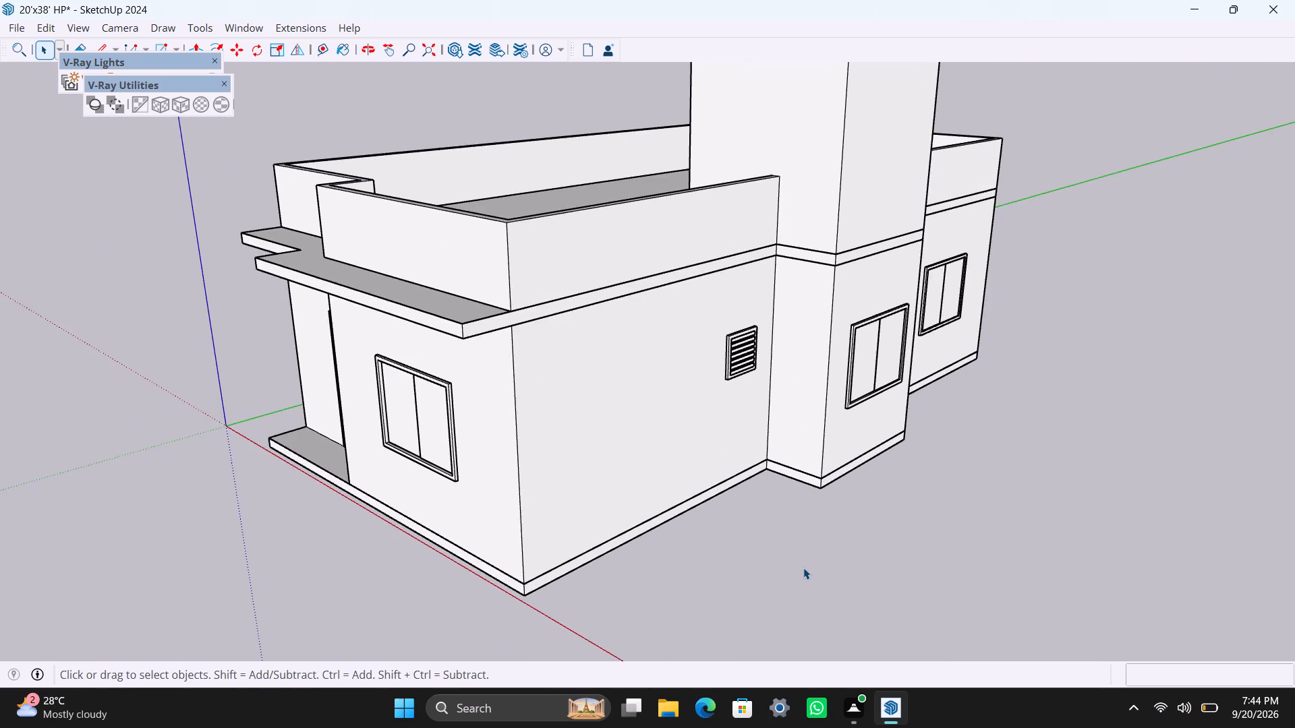
scroll(803, 568, "up", 1)
scroll(805, 568, "down", 4)
scroll(804, 569, "up", 4)
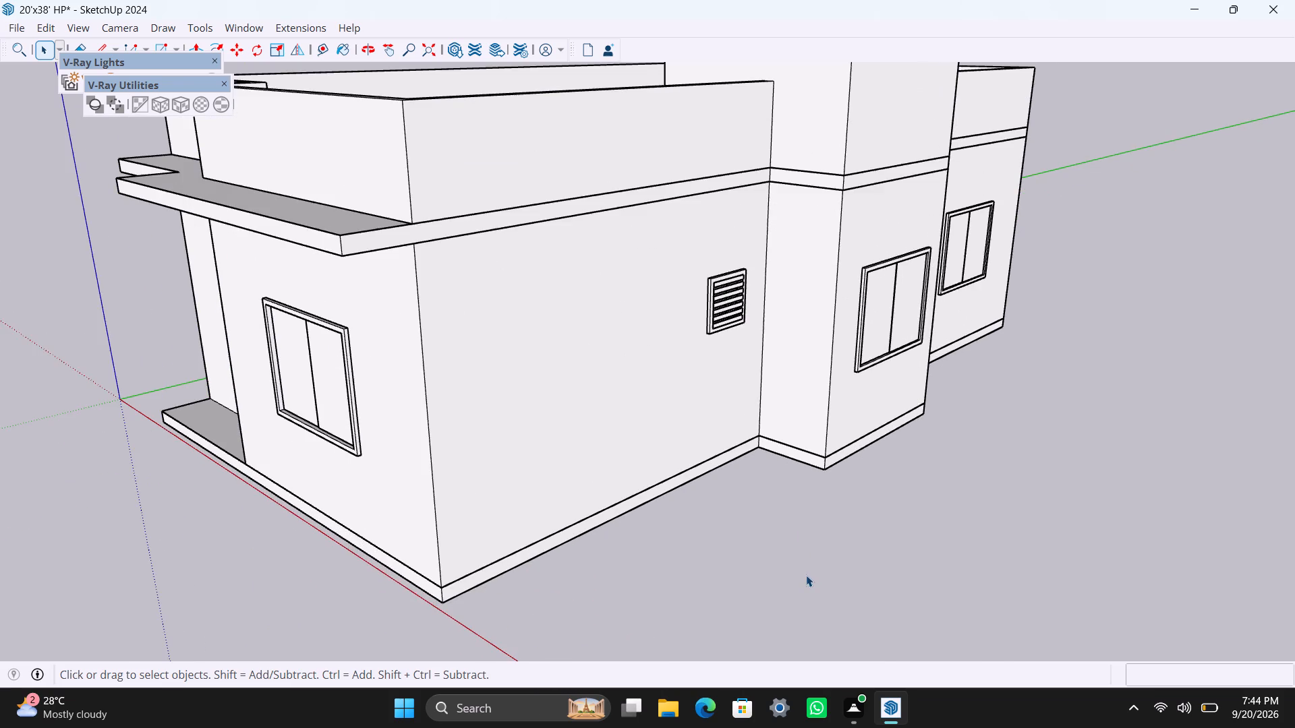
scroll(806, 575, "up", 2)
scroll(808, 572, "down", 2)
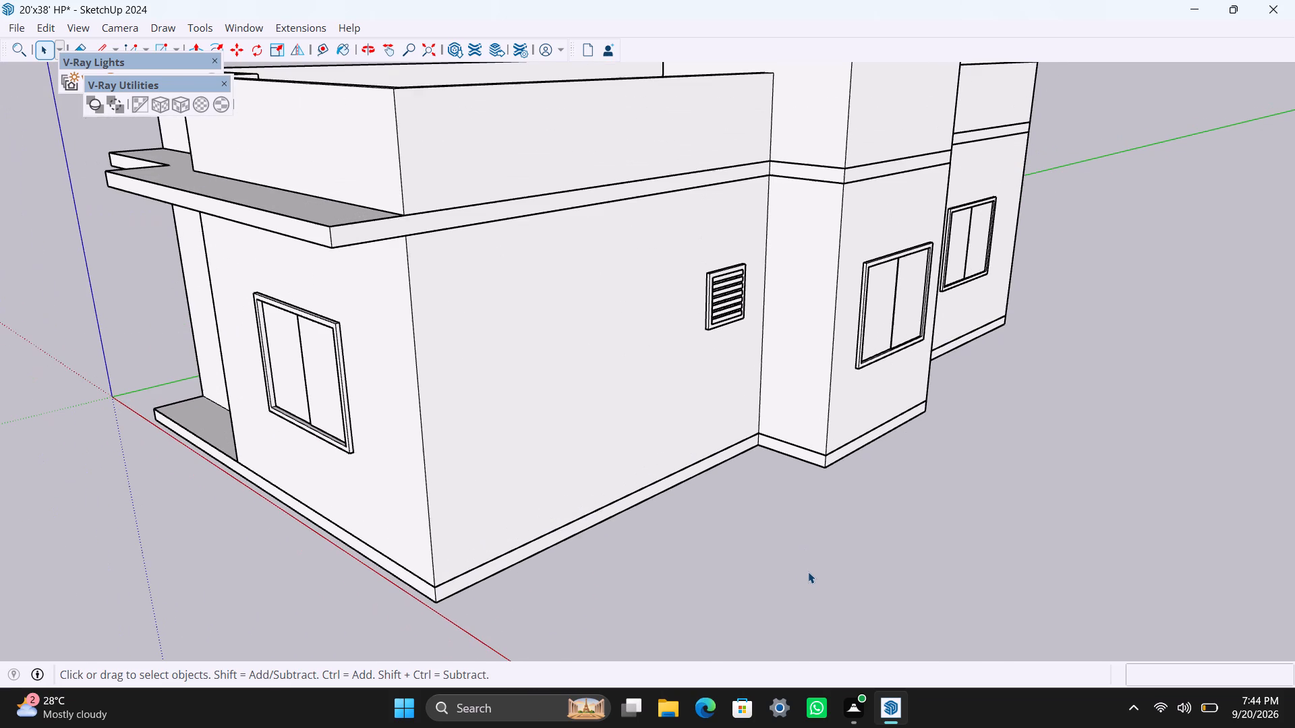
Inspect the base band, louvred vent and windows along the stair-tower side wall up close.
middle_click_drag(808, 572, 783, 536)
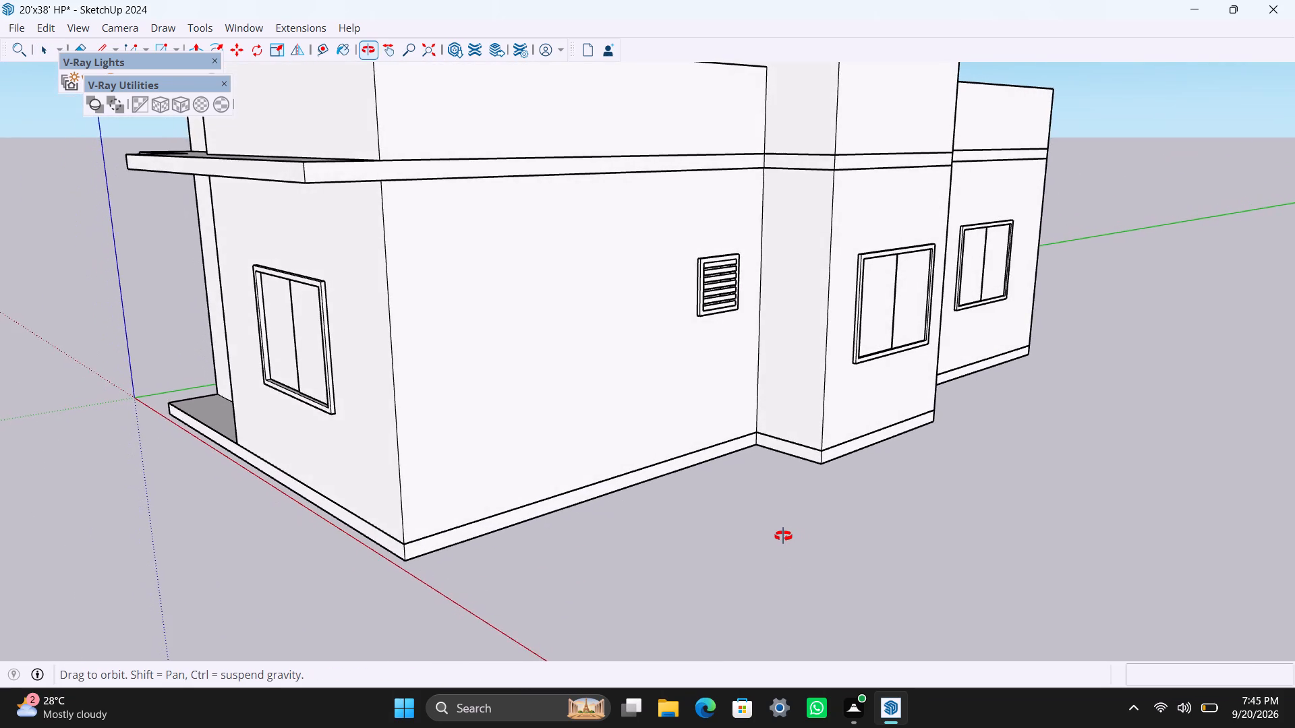
middle_click_drag(783, 536, 776, 538)
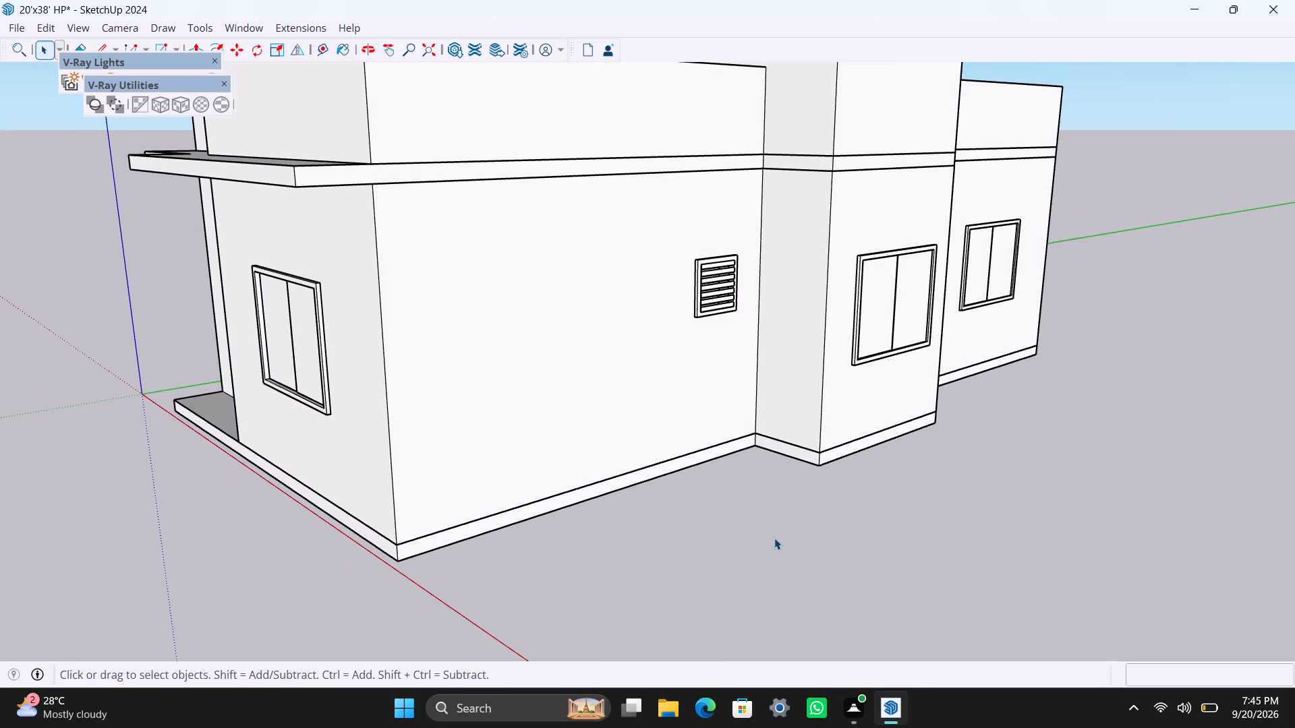
scroll(774, 538, "up", 3)
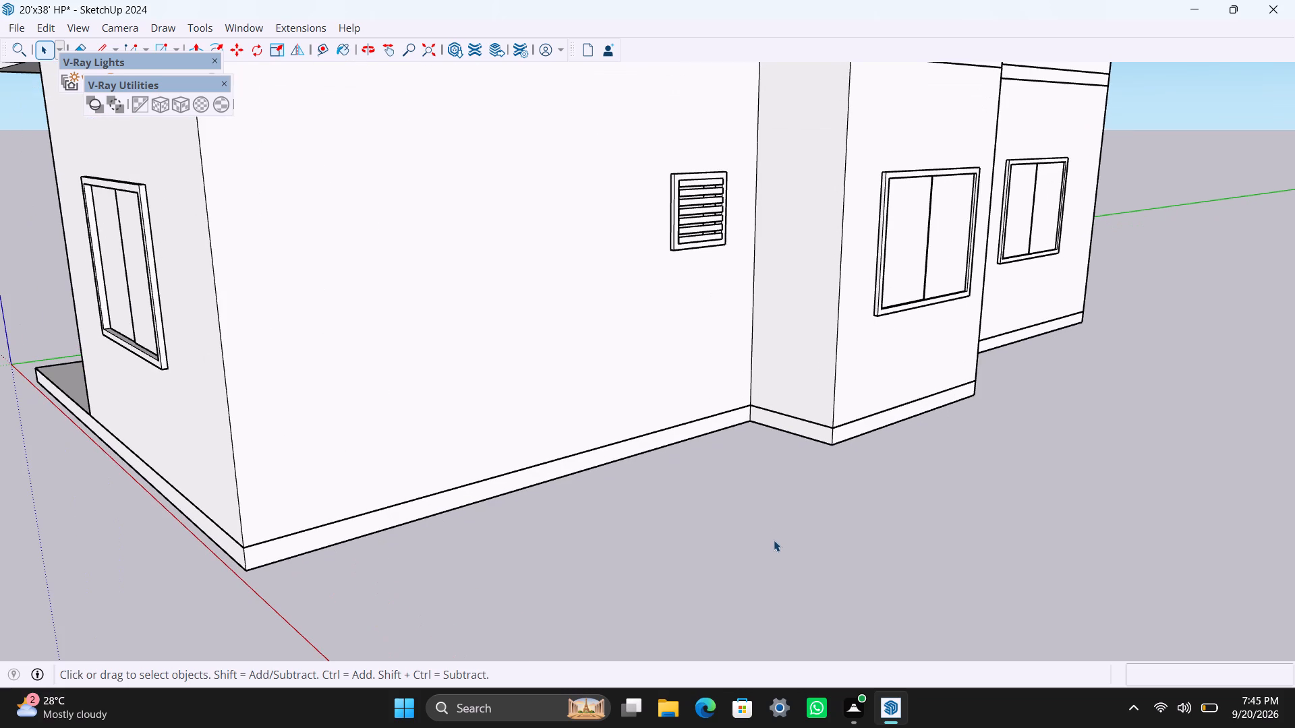
scroll(774, 540, "down", 2)
scroll(774, 540, "up", 2)
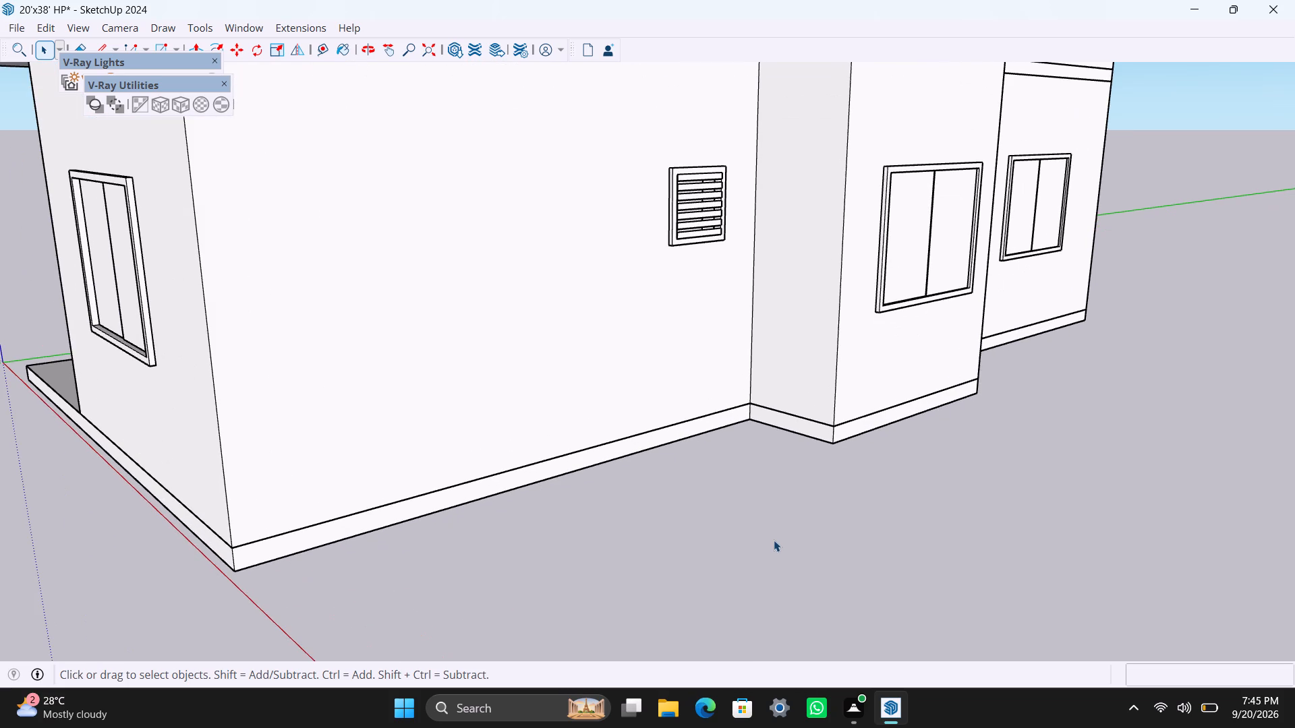
scroll(774, 540, "up", 1)
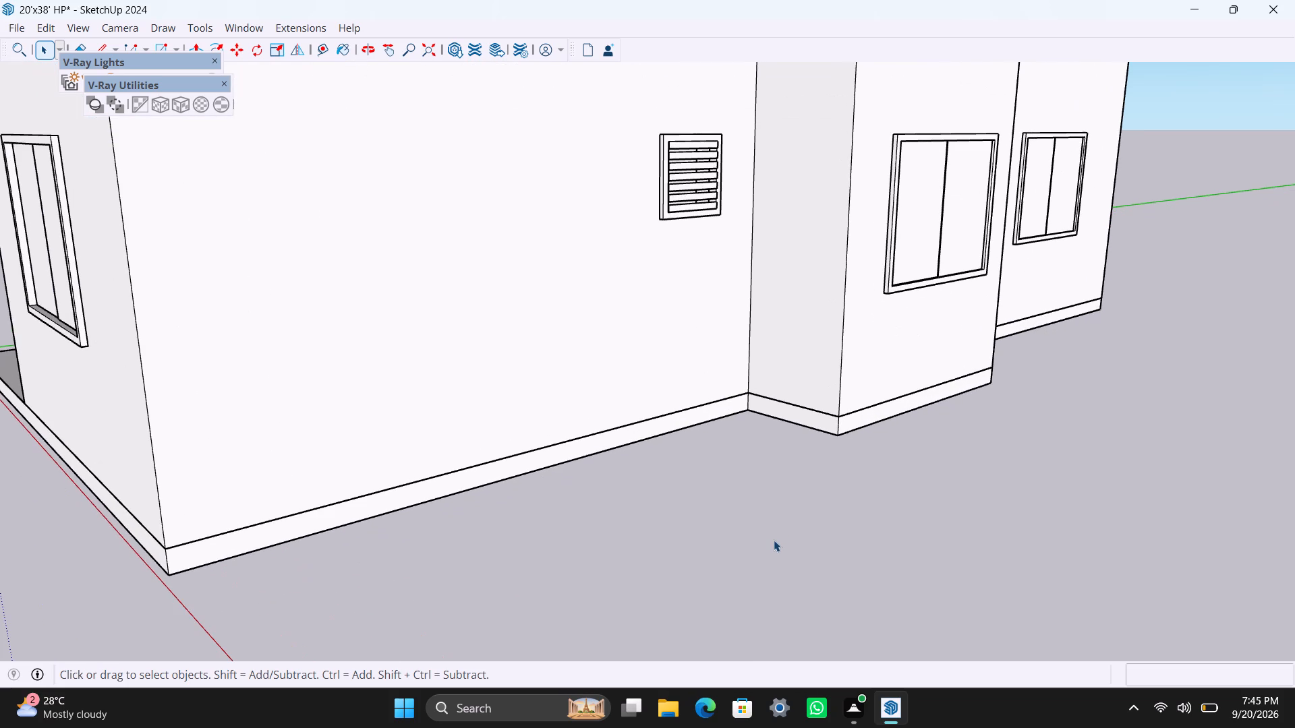
scroll(774, 540, "down", 2)
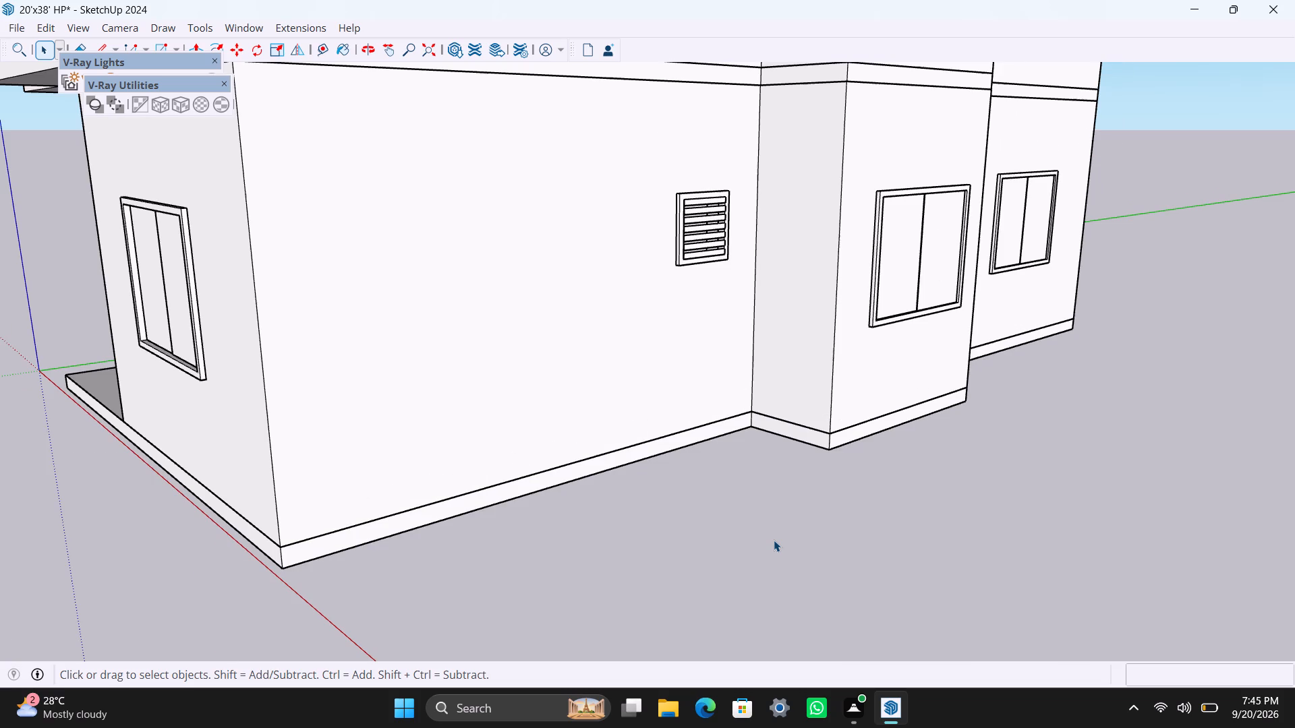
scroll(774, 540, "down", 2)
scroll(774, 540, "up", 2)
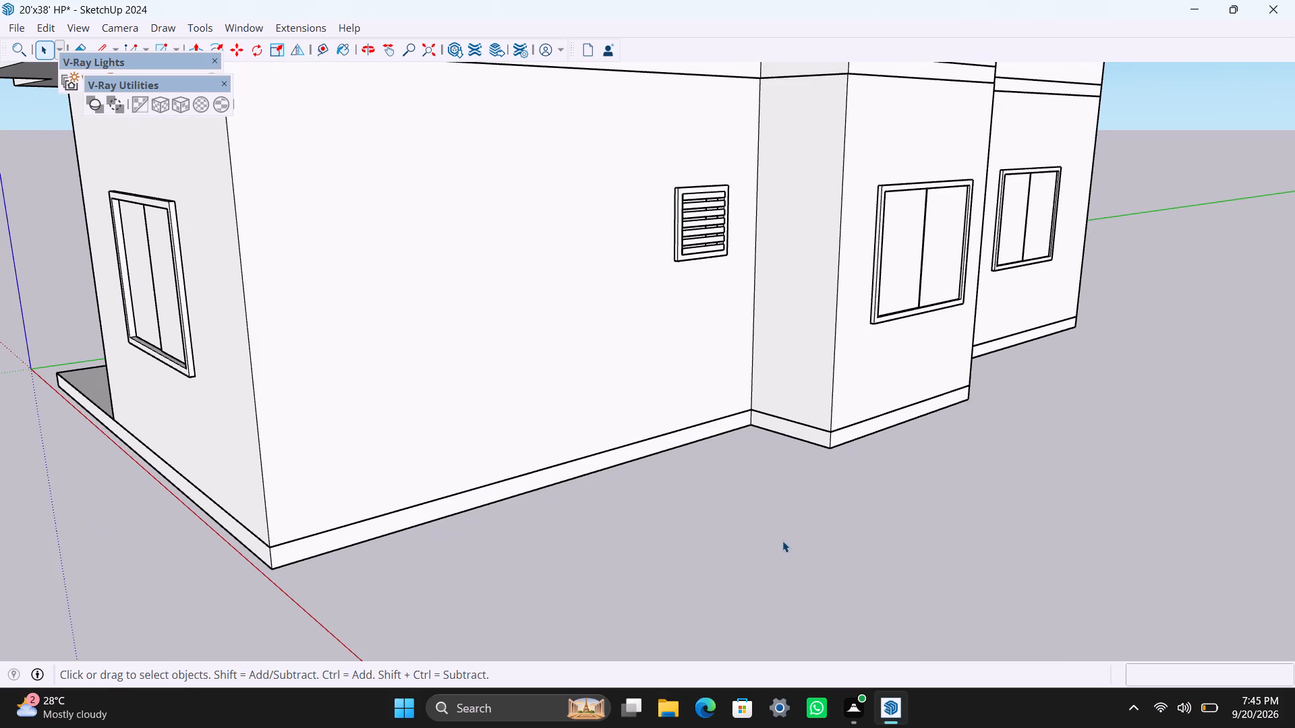
scroll(792, 541, "down", 2)
middle_click_drag(817, 548, 817, 547)
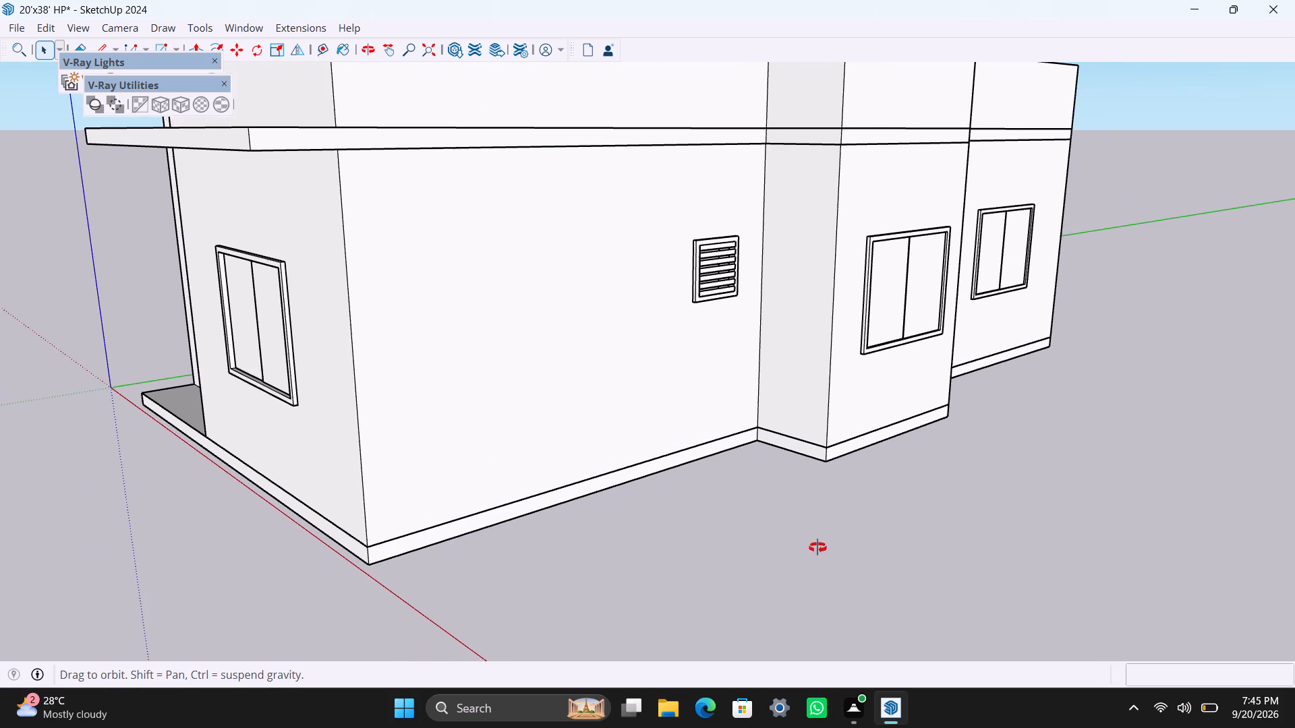
middle_click_drag(817, 547, 743, 552)
scroll(743, 552, "down", 2)
scroll(773, 543, "up", 3)
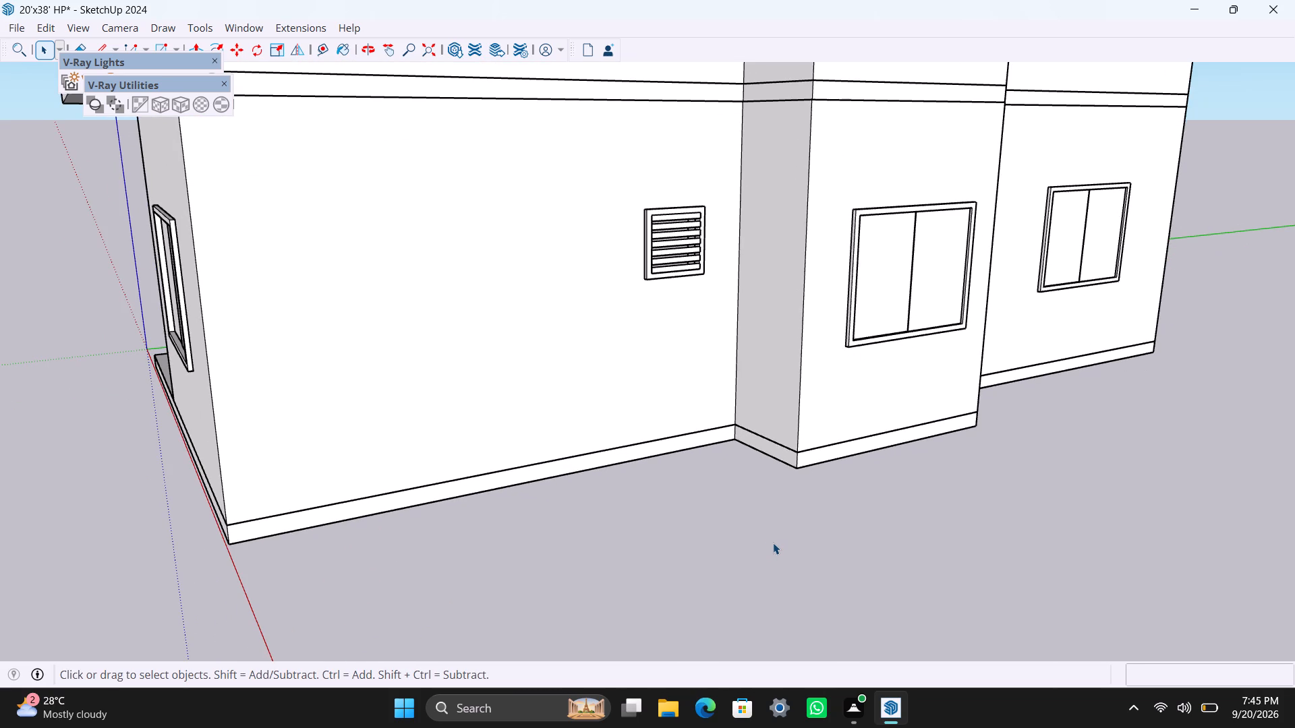
scroll(773, 542, "up", 4)
scroll(773, 542, "down", 7)
scroll(773, 542, "up", 4)
scroll(773, 542, "down", 2)
scroll(773, 542, "up", 2)
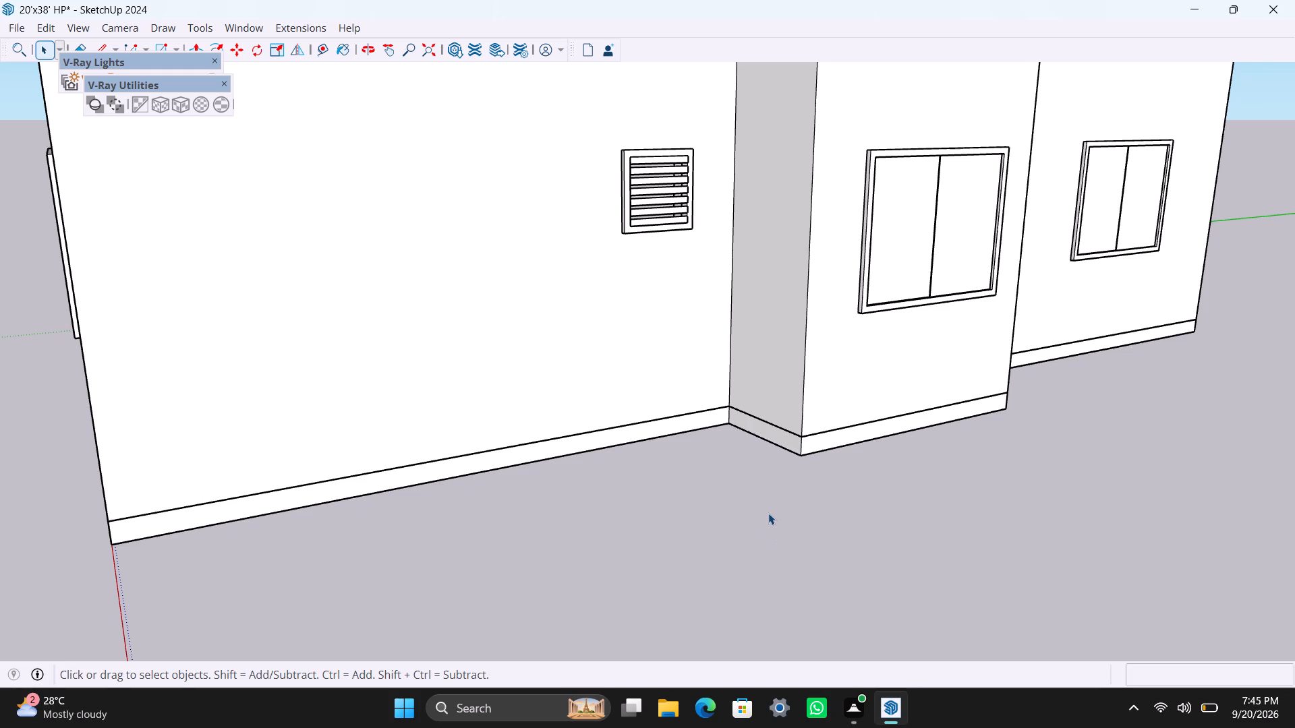
scroll(768, 513, "down", 3)
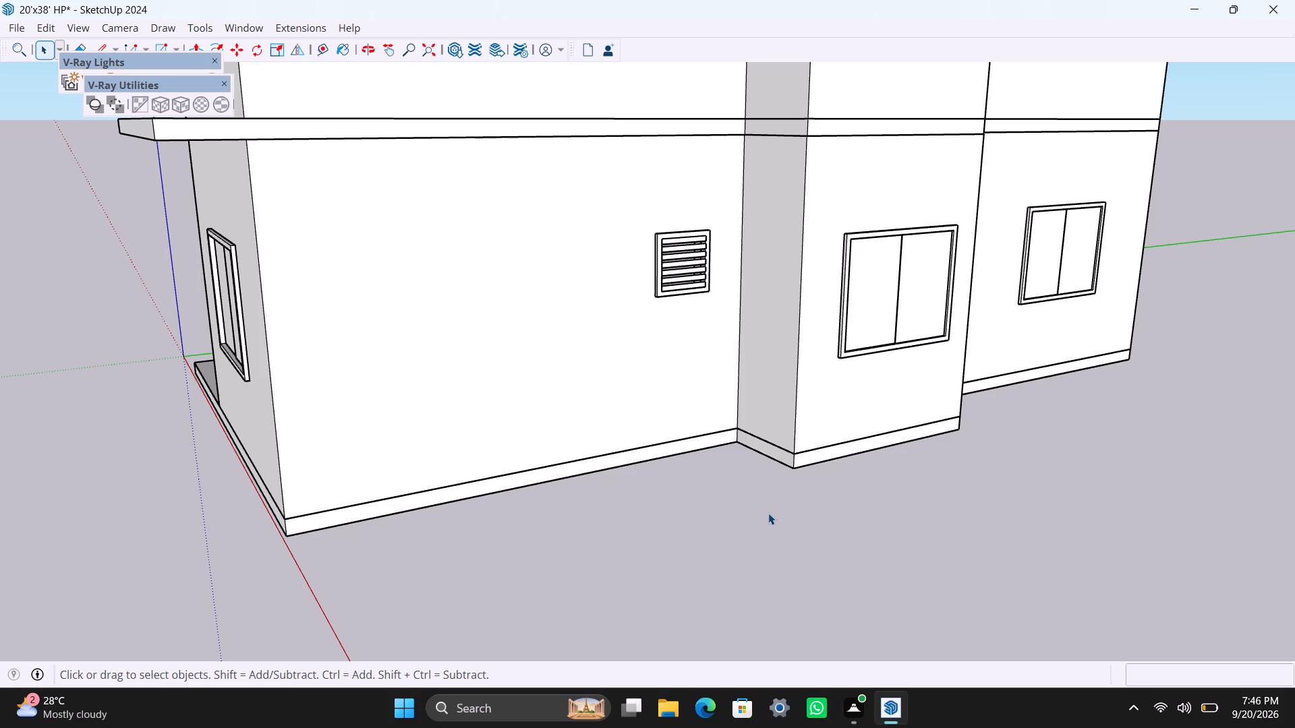
Examine the rear of the house, including the back wall, stair tower roof slab and rear parapet.
scroll(1138, 646, "down", 5)
scroll(1132, 572, "up", 4)
middle_click_drag(1111, 566, 906, 598)
scroll(1067, 402, "down", 6)
middle_click_drag(1070, 418, 712, 487)
scroll(788, 489, "down", 4)
scroll(815, 503, "up", 2)
scroll(875, 553, "down", 3)
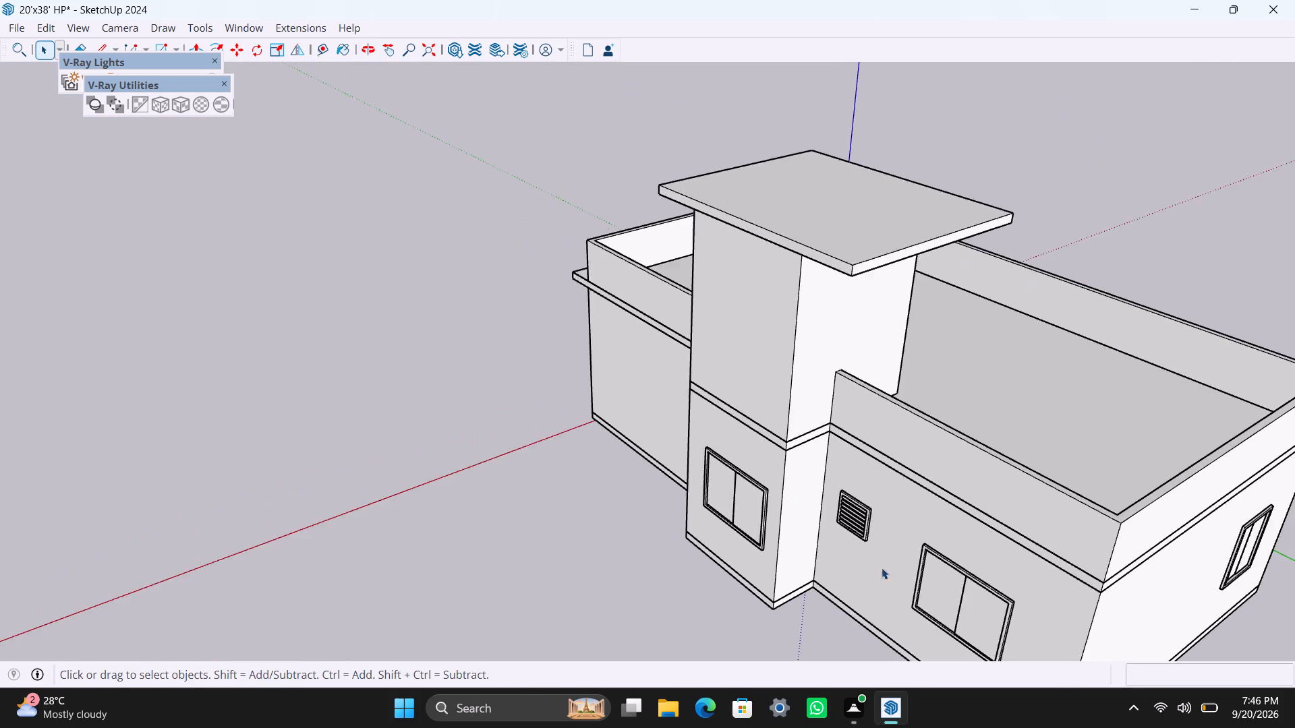
middle_click_drag(915, 576, 822, 450)
scroll(840, 462, "down", 3)
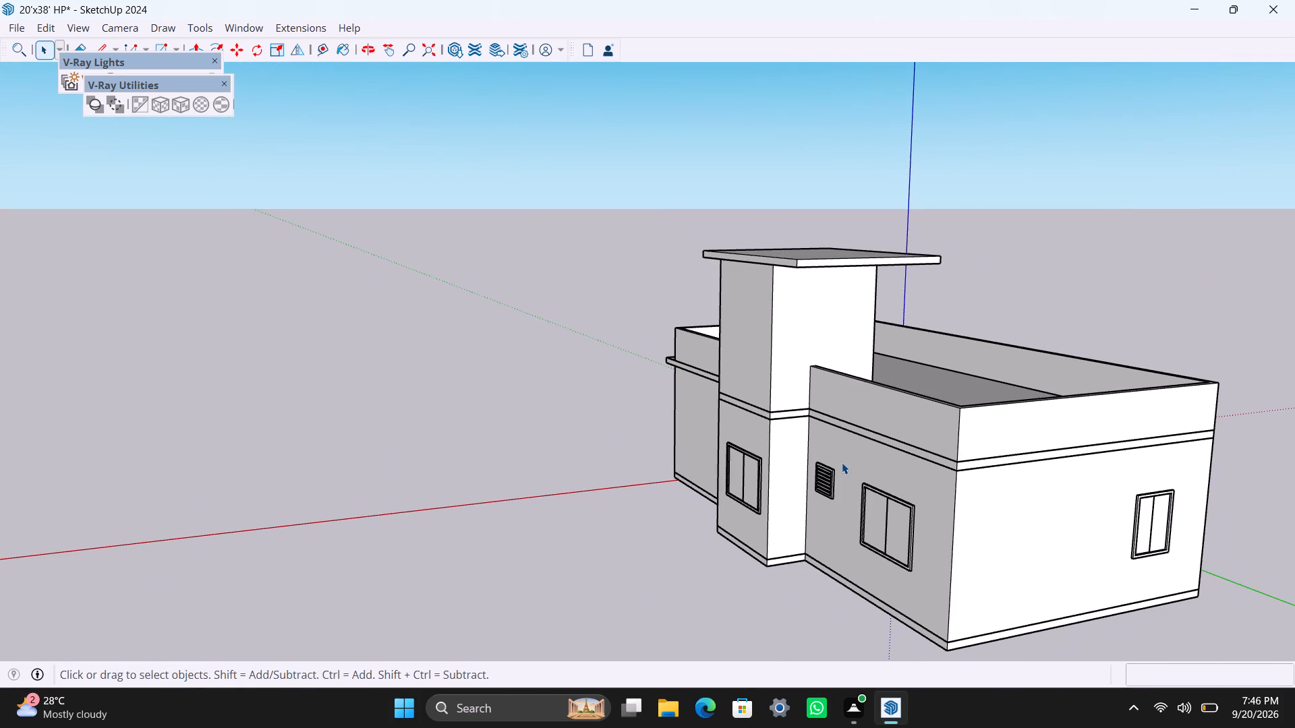
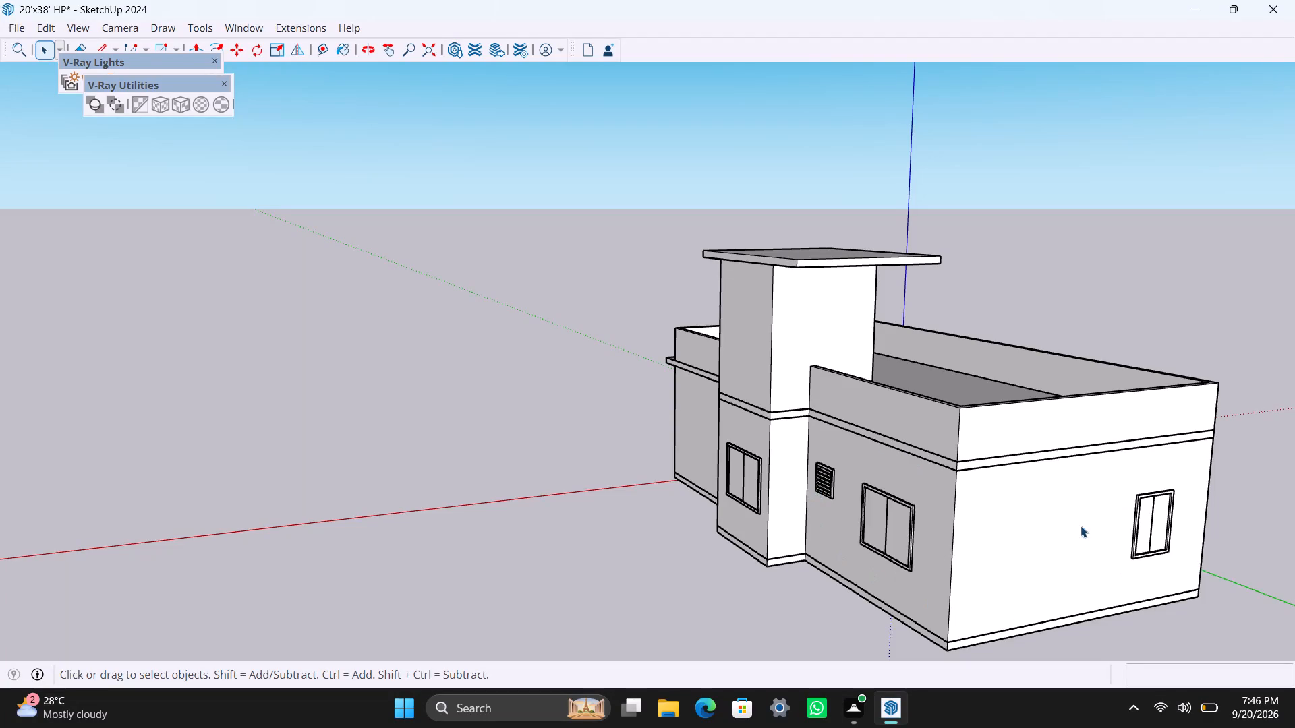
Examine the rear wall with its single window, and the corner where it meets the four-window side wall.
scroll(1085, 515, "down", 2)
scroll(1078, 510, "up", 3)
middle_click_drag(1083, 518, 842, 431)
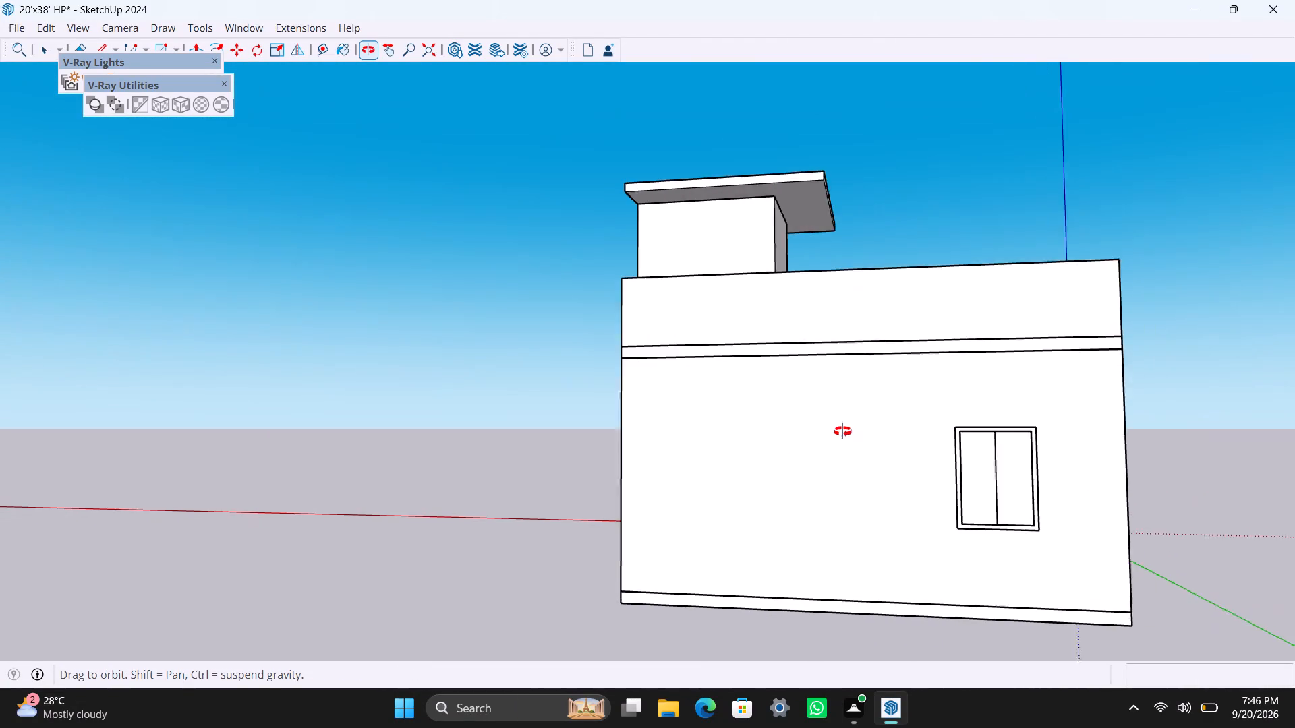
middle_click_drag(842, 431, 743, 418)
scroll(743, 418, "up", 1)
scroll(744, 422, "down", 3)
scroll(794, 453, "down", 2)
scroll(846, 448, "up", 2)
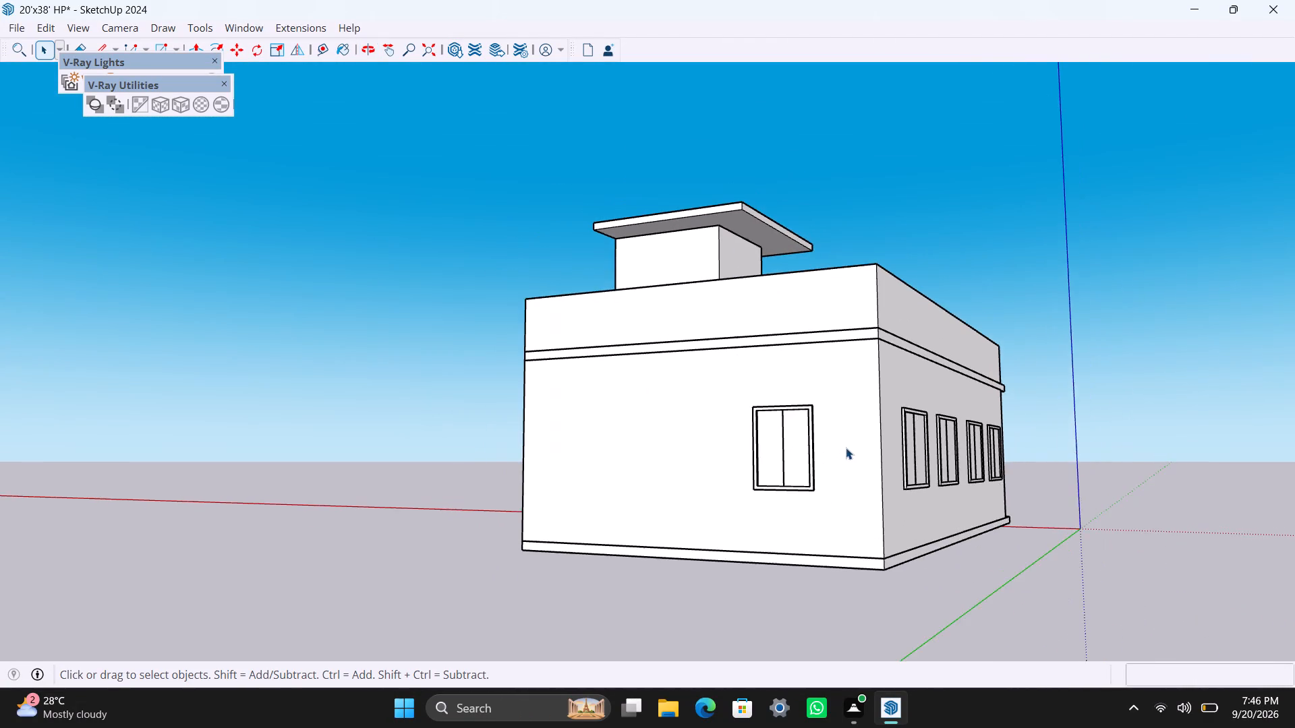
scroll(858, 461, "up", 1)
scroll(858, 461, "down", 5)
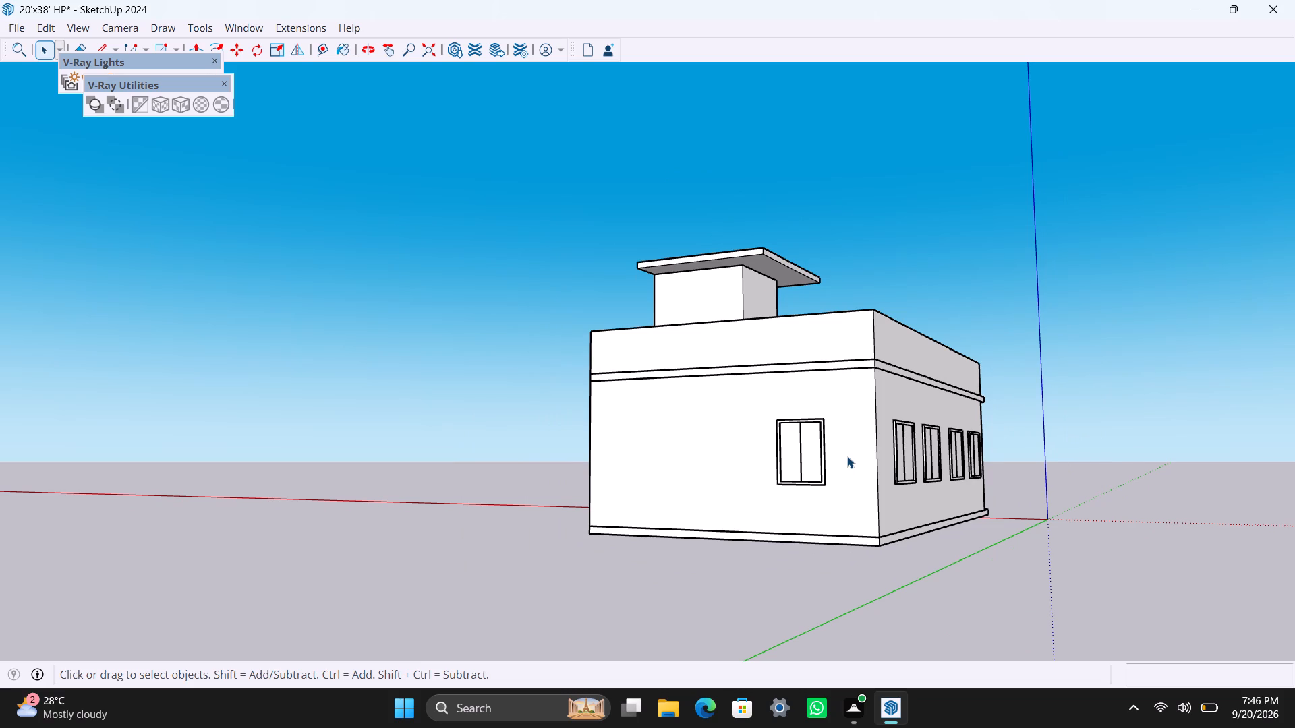
scroll(858, 464, "down", 3)
scroll(858, 464, "up", 1)
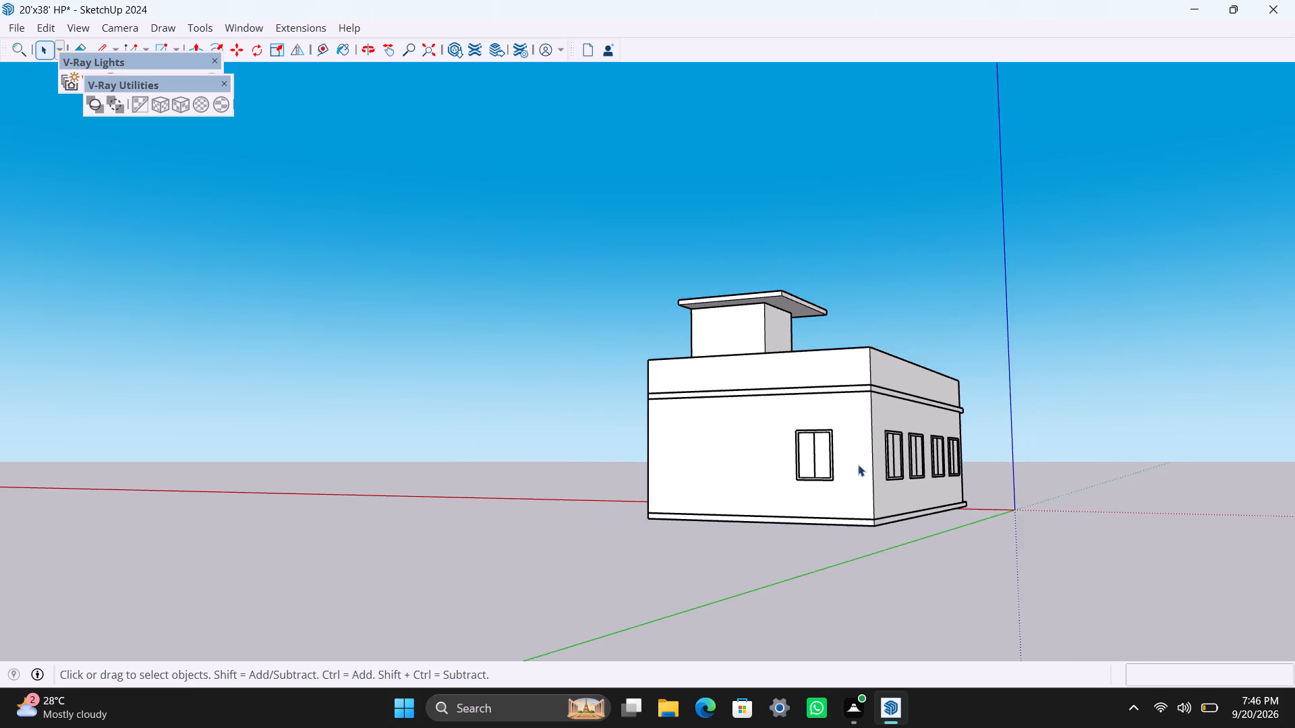
scroll(858, 464, "up", 2)
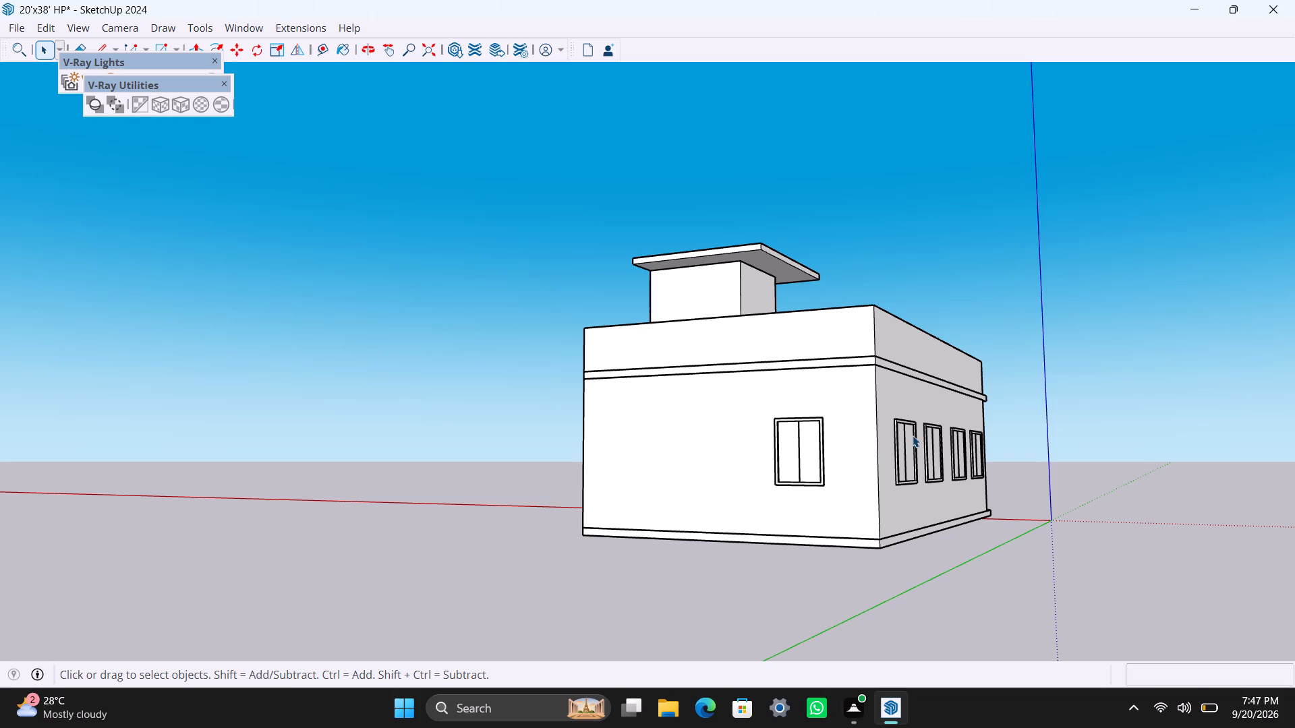
scroll(1016, 392, "down", 5)
scroll(1011, 421, "up", 5)
Inspect the four-window side wall and the front entrance, including the door, porch and canopy.
middle_click_drag(1032, 484, 459, 570)
scroll(488, 579, "up", 1)
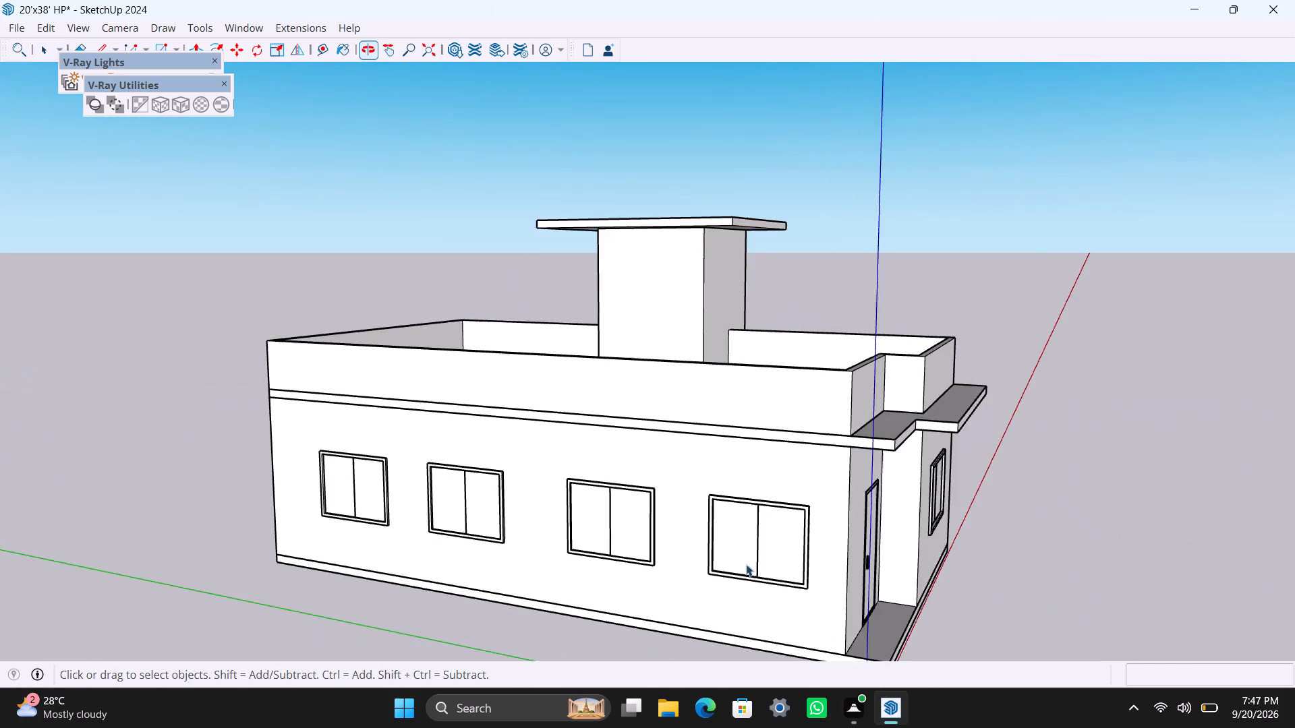
scroll(1168, 566, "down", 5)
middle_click_drag(1180, 581, 993, 510)
scroll(950, 533, "up", 2)
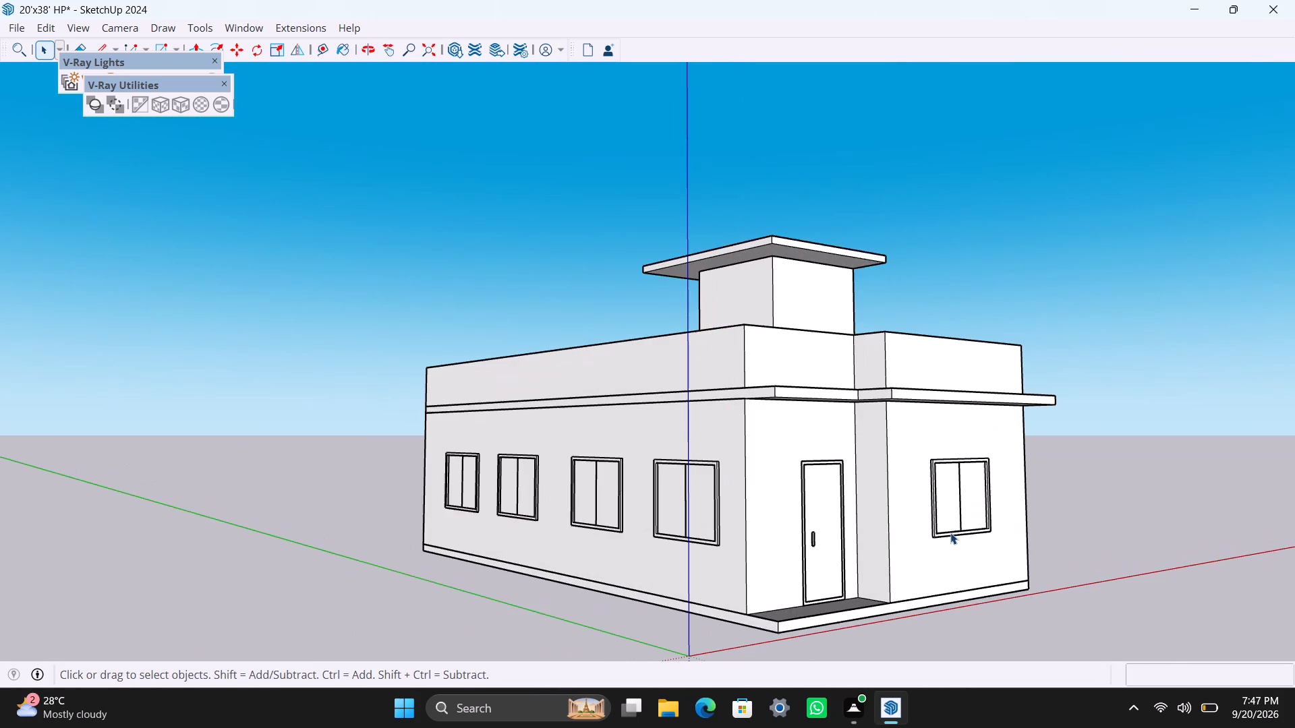
middle_click_drag(950, 533, 989, 438, "shift")
scroll(887, 348, "up", 1)
middle_click_drag(884, 348, 832, 496)
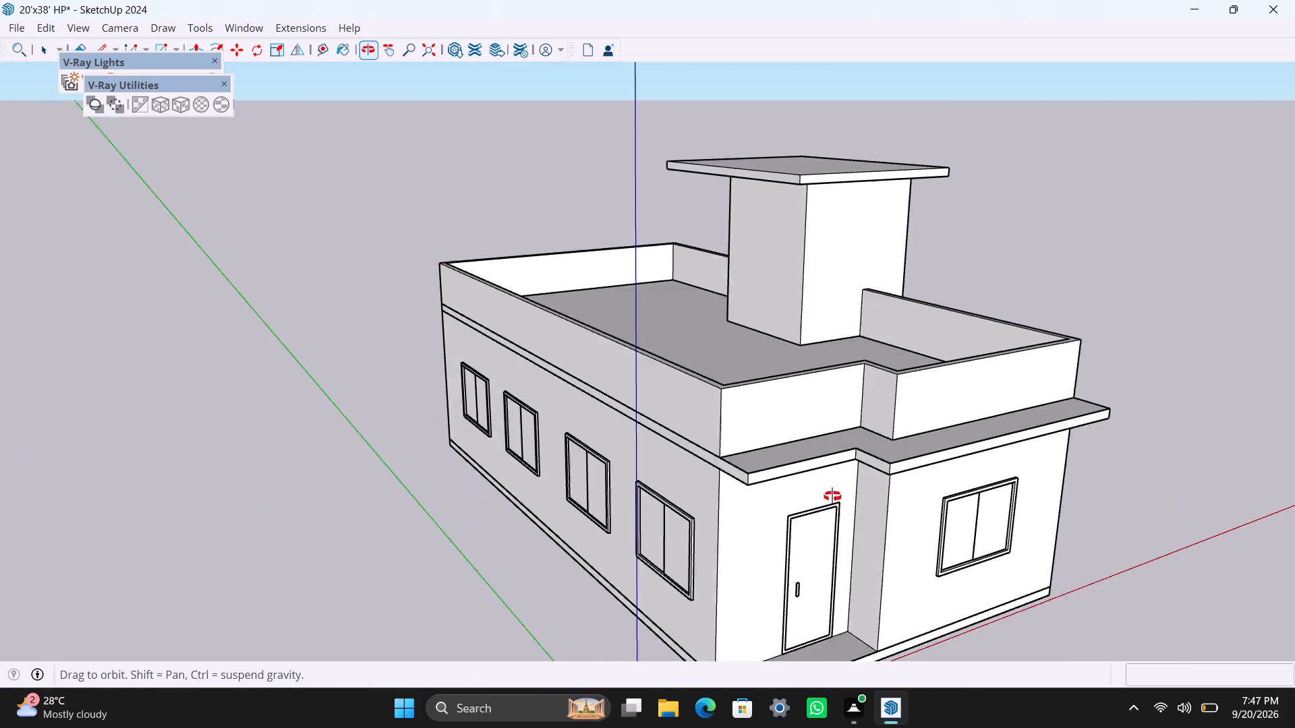
middle_click_drag(832, 496, 891, 482)
scroll(891, 480, "down", 4)
scroll(877, 474, "up", 1)
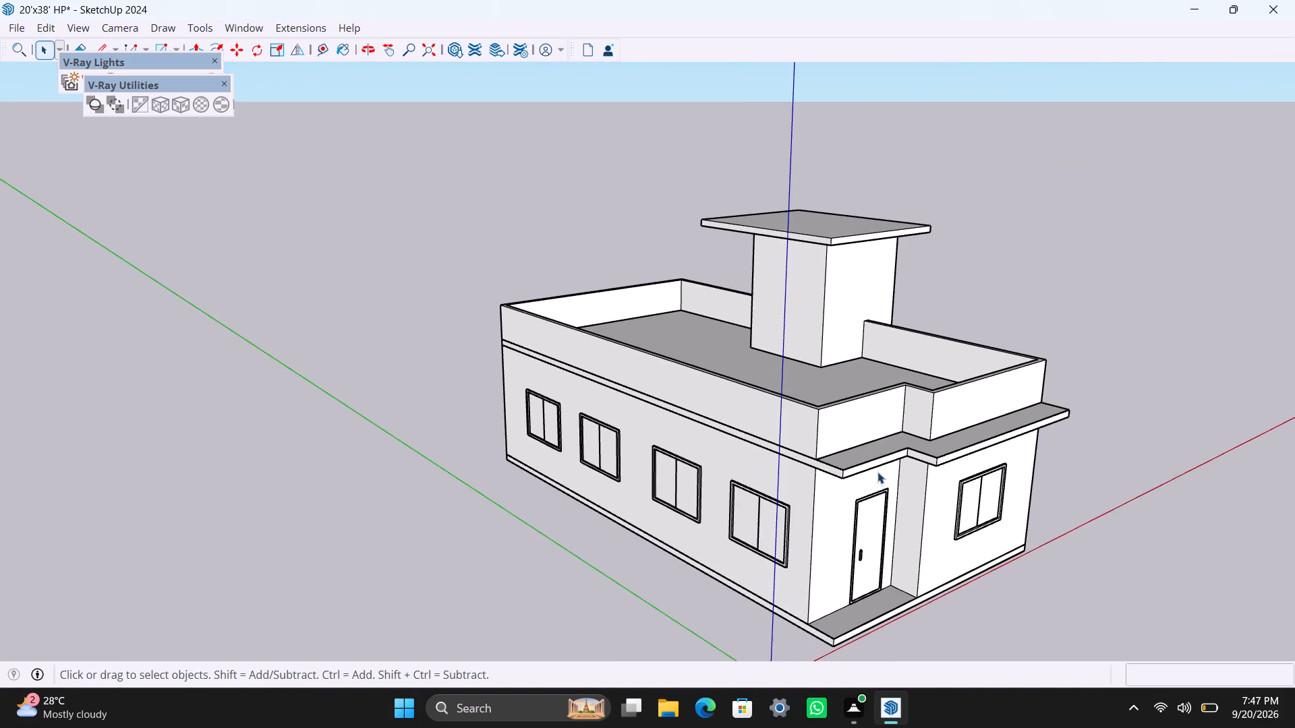
Examine the flat roof, parapet and stair tower from above, over the front entrance corner.
middle_click_drag(877, 468, 858, 316)
scroll(858, 316, "up", 2)
middle_click_drag(858, 316, 855, 450)
scroll(852, 447, "down", 3)
scroll(829, 417, "up", 1)
scroll(828, 415, "down", 1)
scroll(828, 415, "up", 1)
scroll(828, 415, "down", 2)
scroll(828, 415, "up", 2)
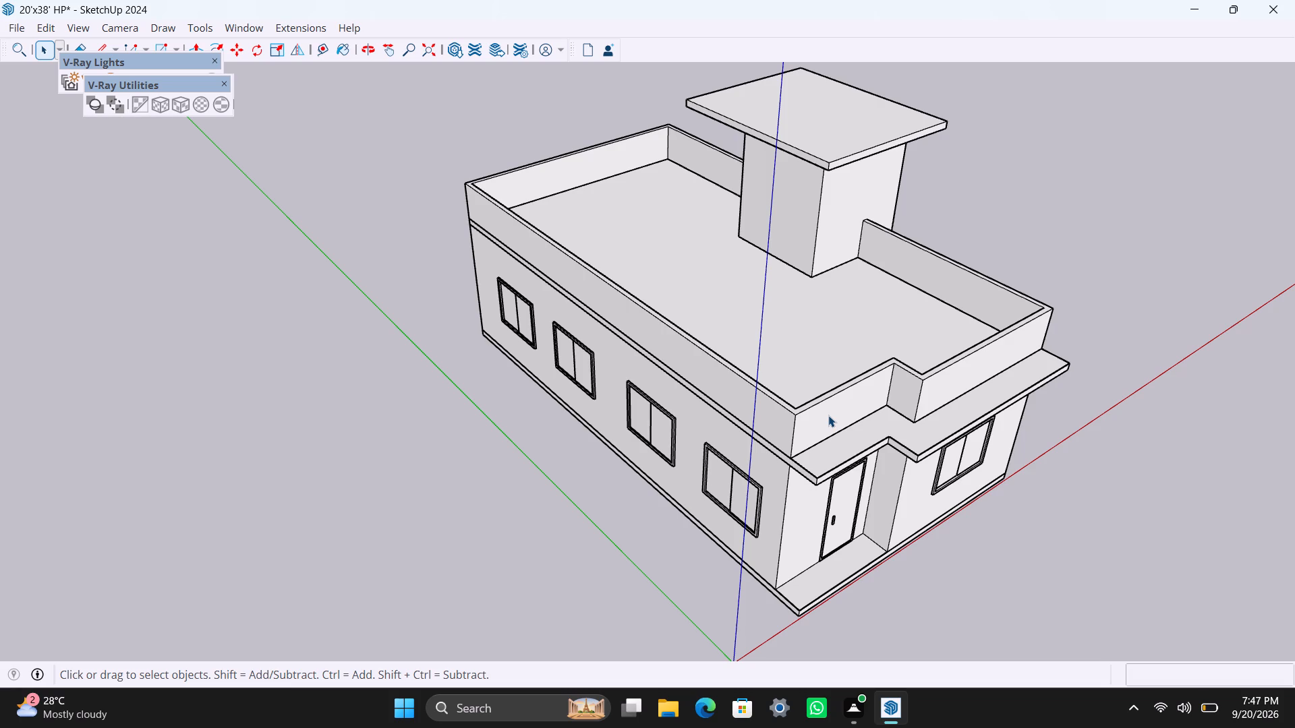
scroll(828, 415, "up", 7)
scroll(828, 422, "down", 11)
scroll(819, 419, "up", 3)
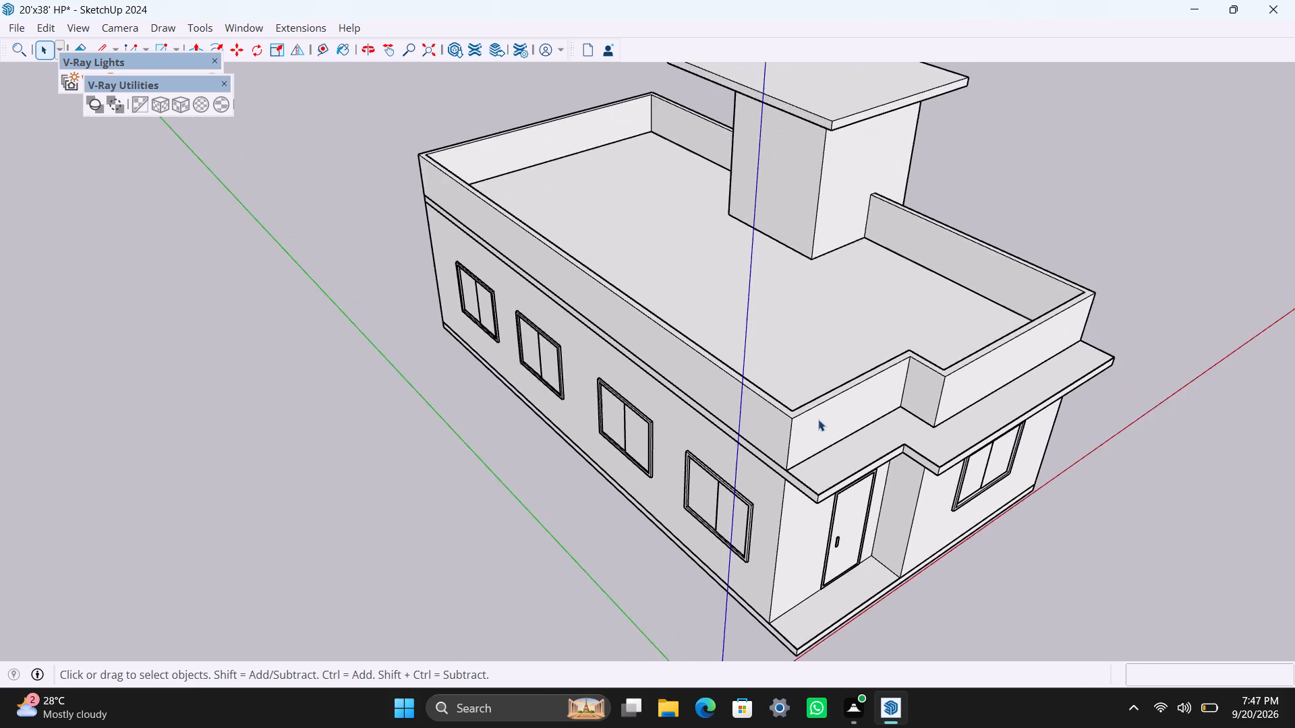
scroll(818, 419, "down", 4)
scroll(817, 419, "up", 3)
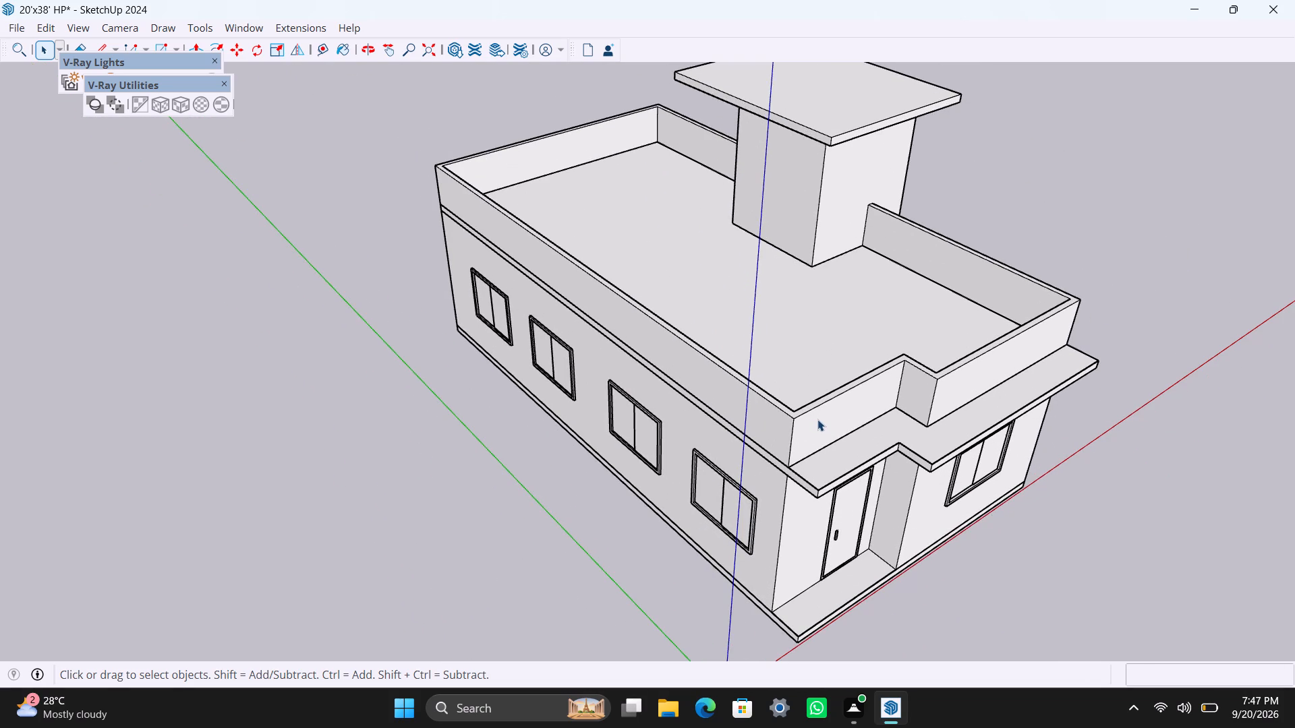
Inspect the front parapet corner and the stepped canopy above the entrance door up close.
scroll(800, 404, "up", 3)
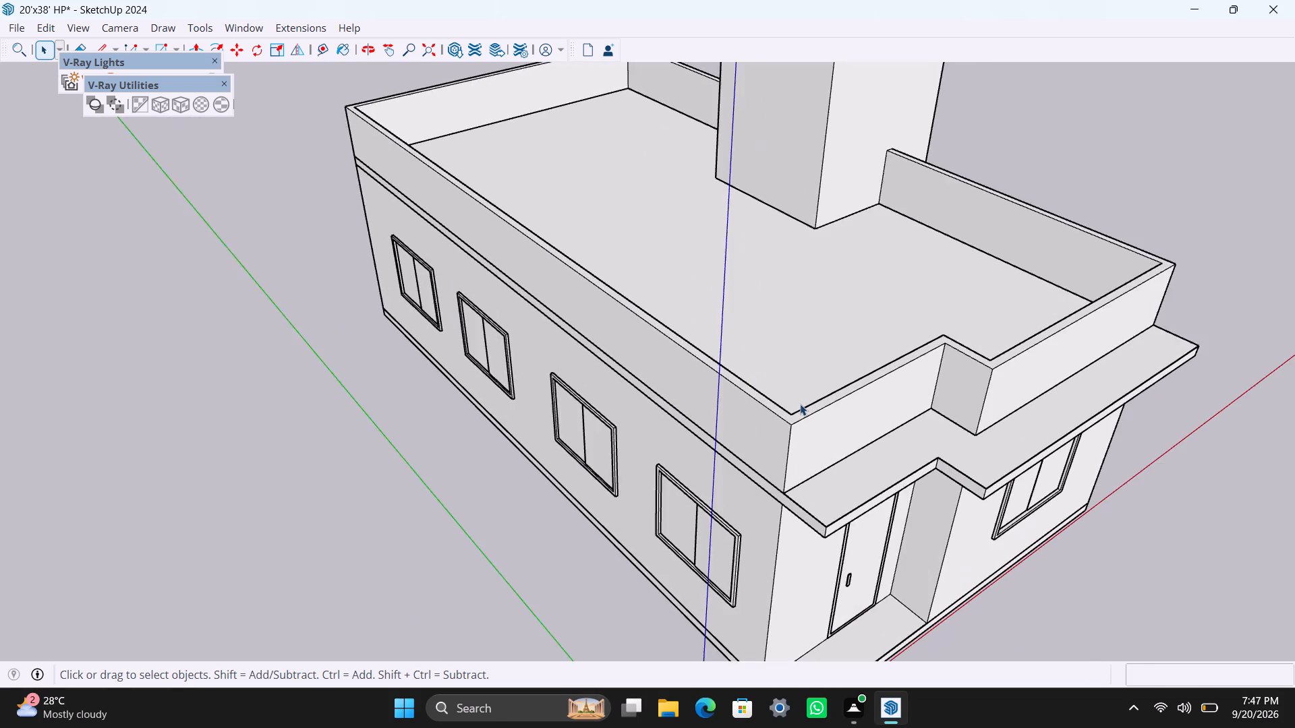
scroll(800, 404, "down", 5)
scroll(800, 404, "up", 4)
scroll(800, 403, "down", 3)
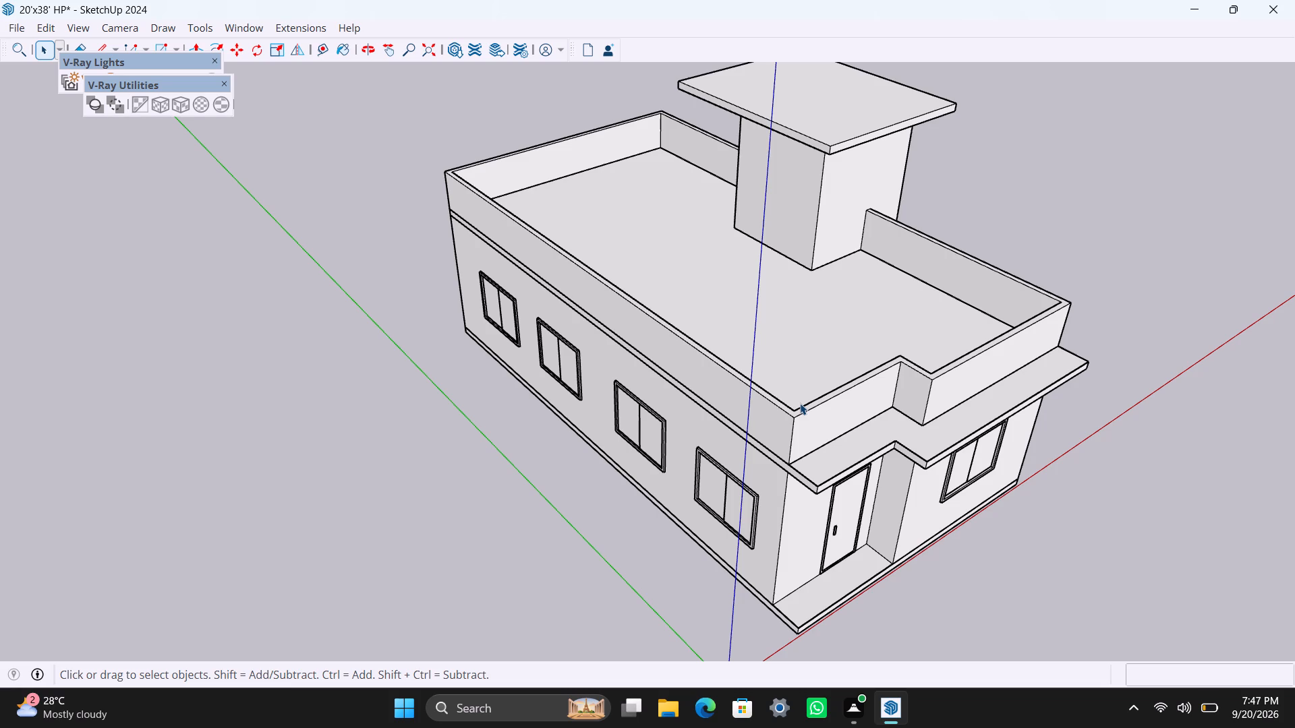
scroll(800, 403, "down", 2)
scroll(800, 409, "up", 6)
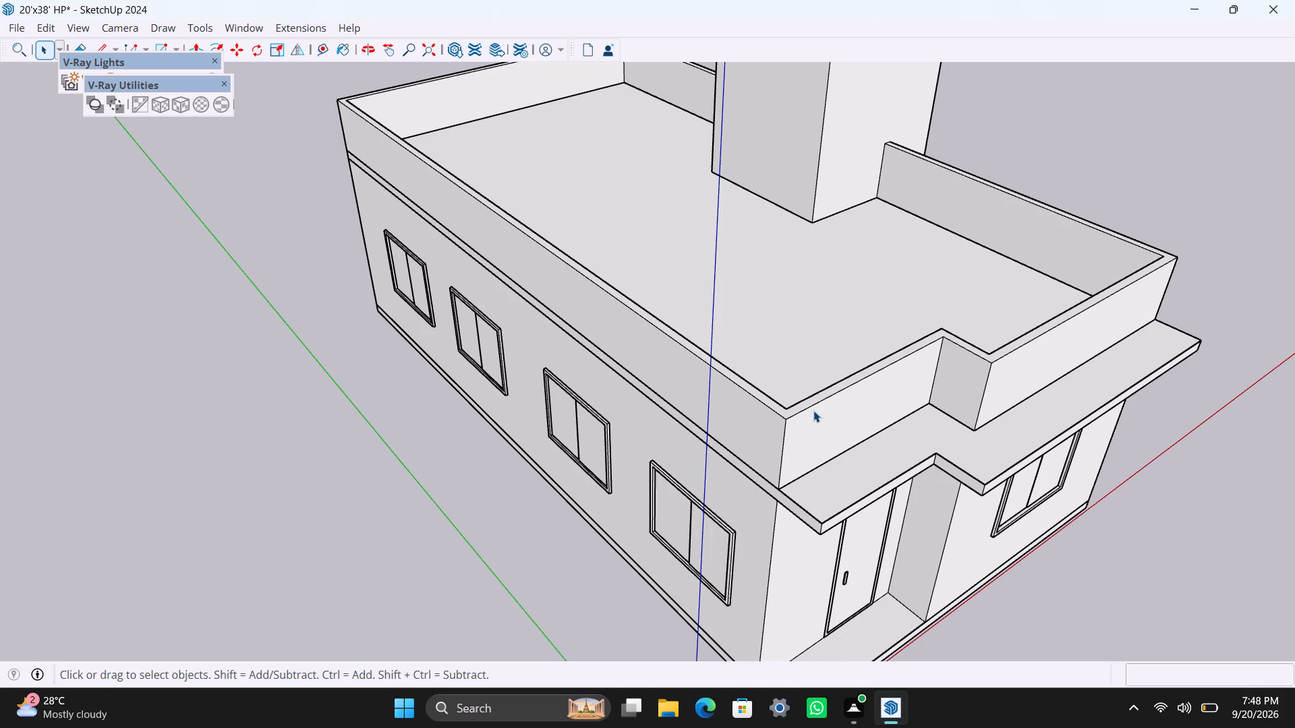
scroll(813, 411, "down", 3)
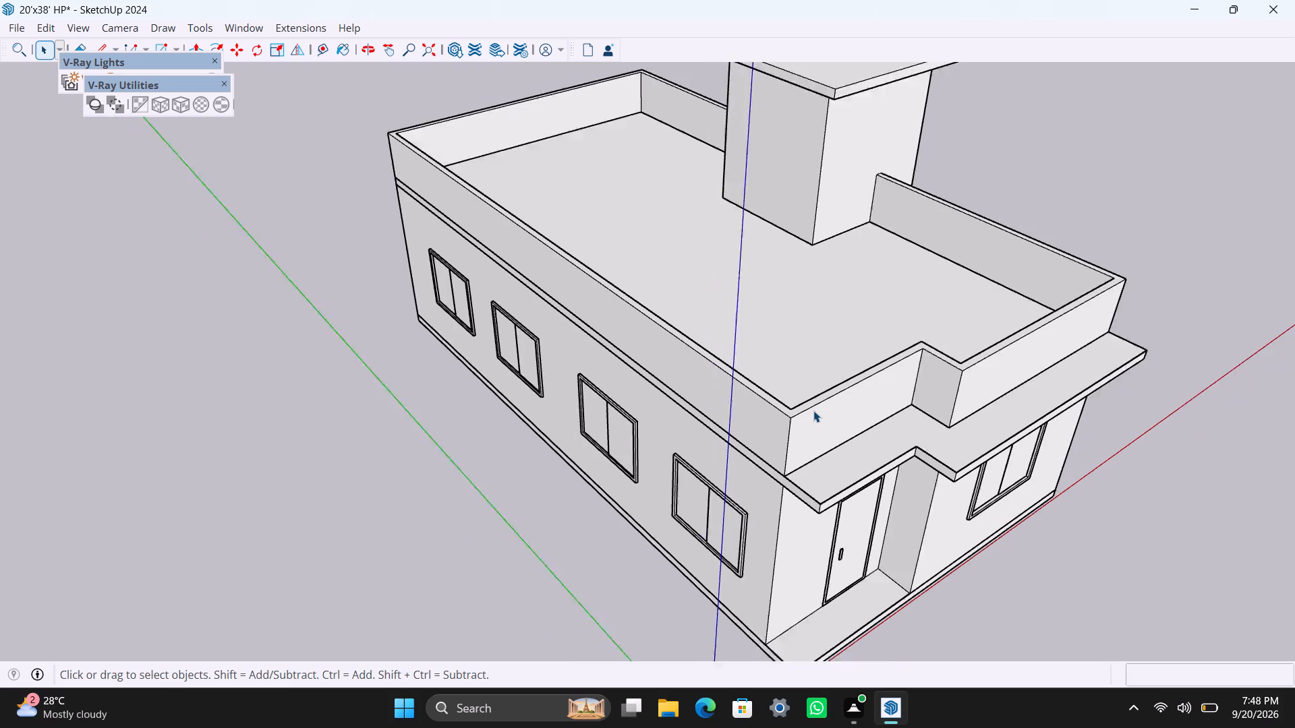
scroll(813, 411, "down", 1)
scroll(813, 411, "up", 6)
scroll(813, 409, "down", 3)
scroll(813, 409, "up", 3)
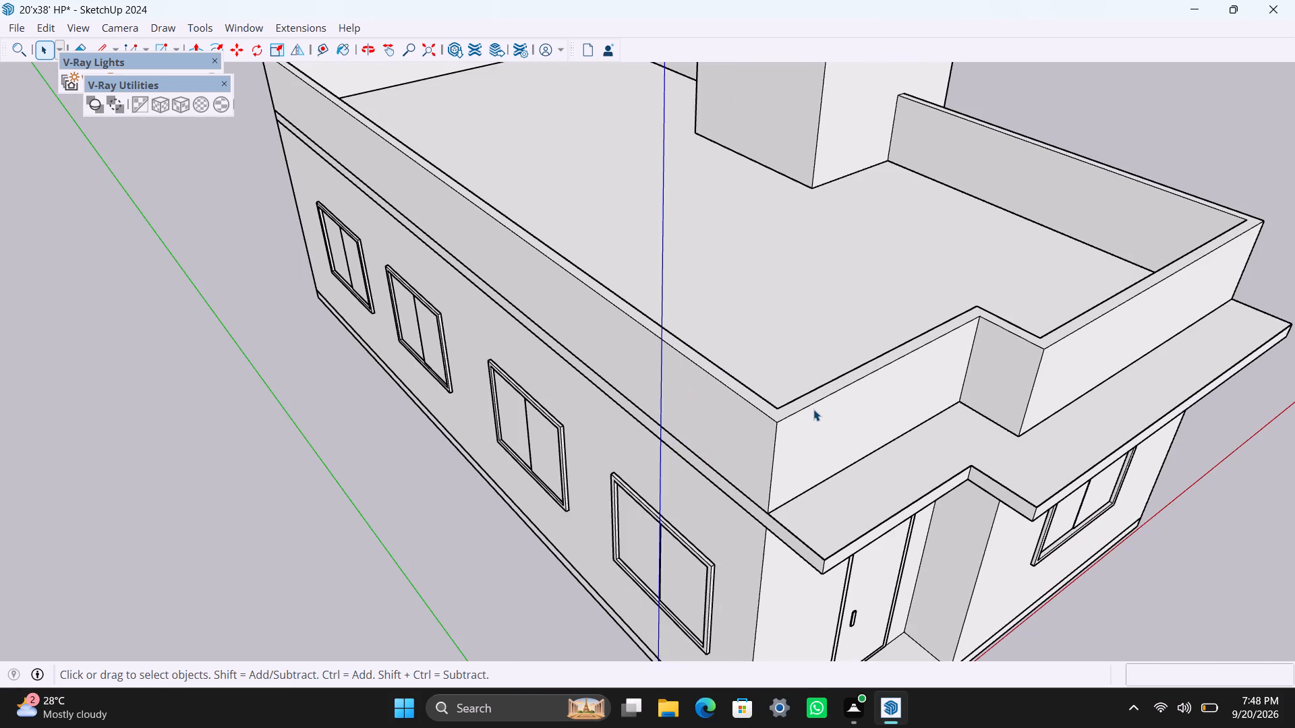
scroll(813, 409, "down", 3)
scroll(813, 409, "up", 2)
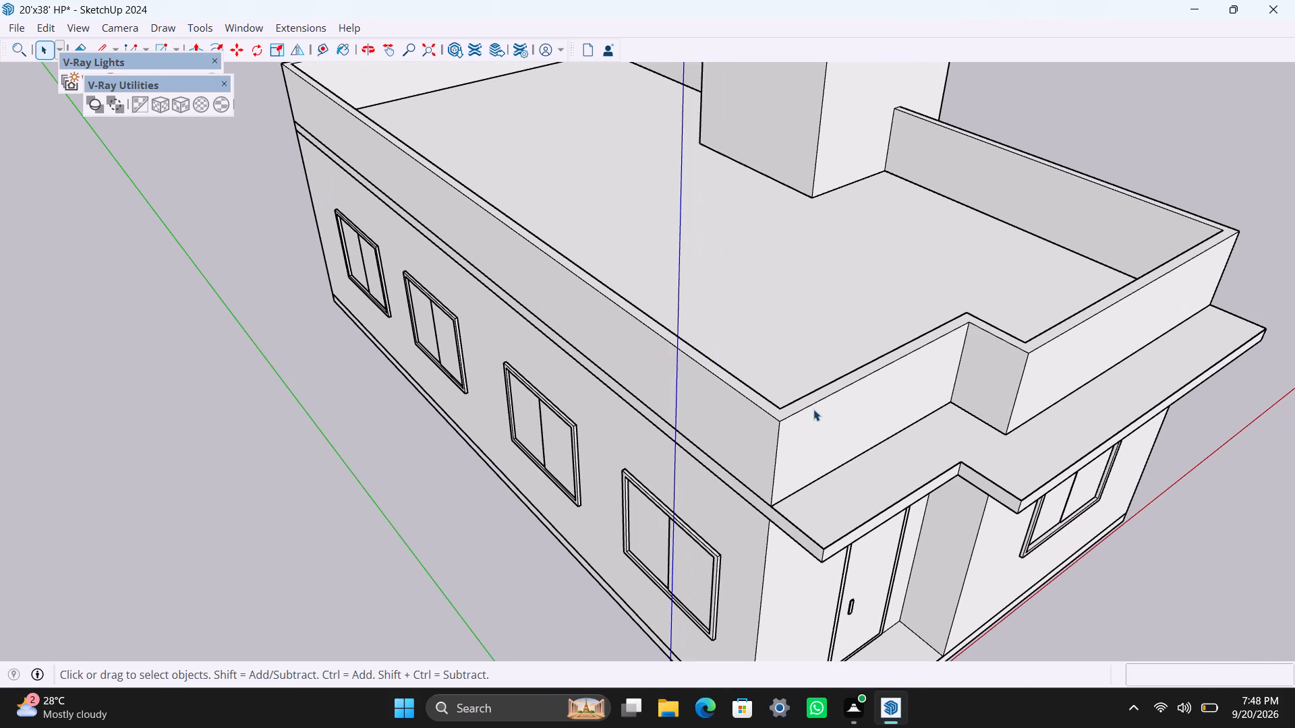
scroll(813, 409, "up", 2)
scroll(813, 409, "down", 1)
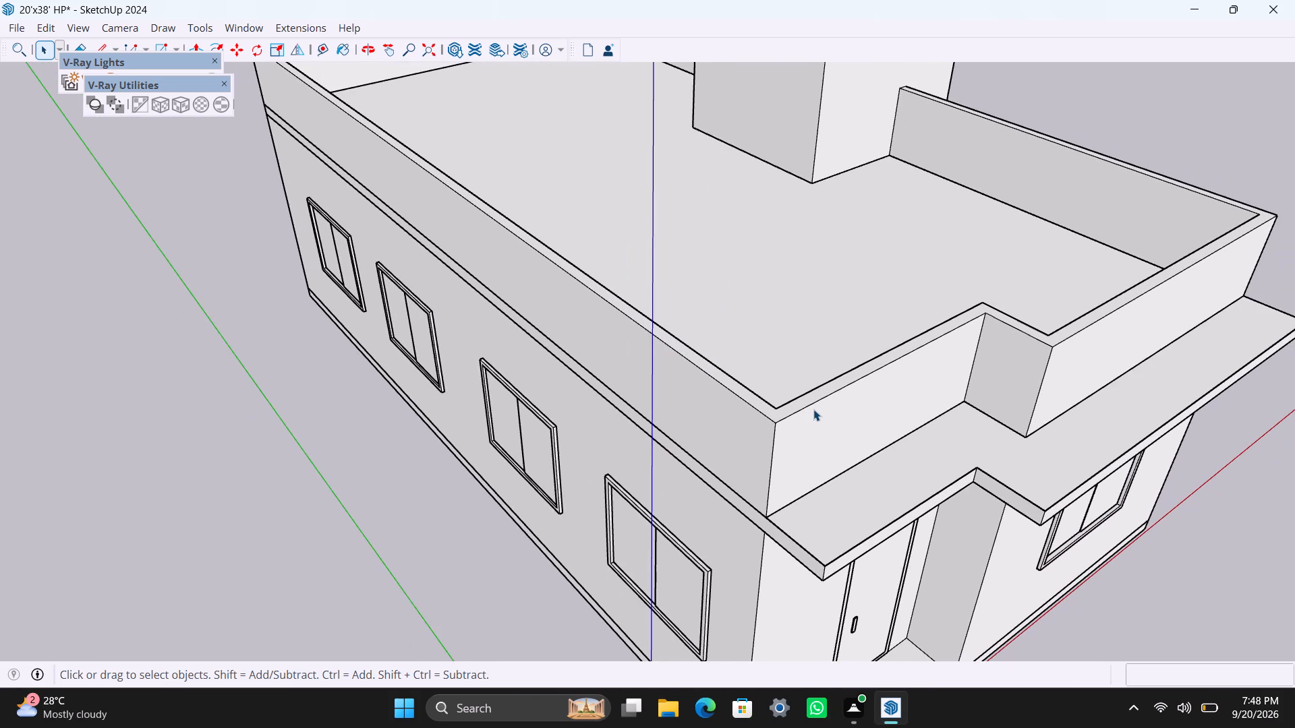
scroll(813, 409, "down", 3)
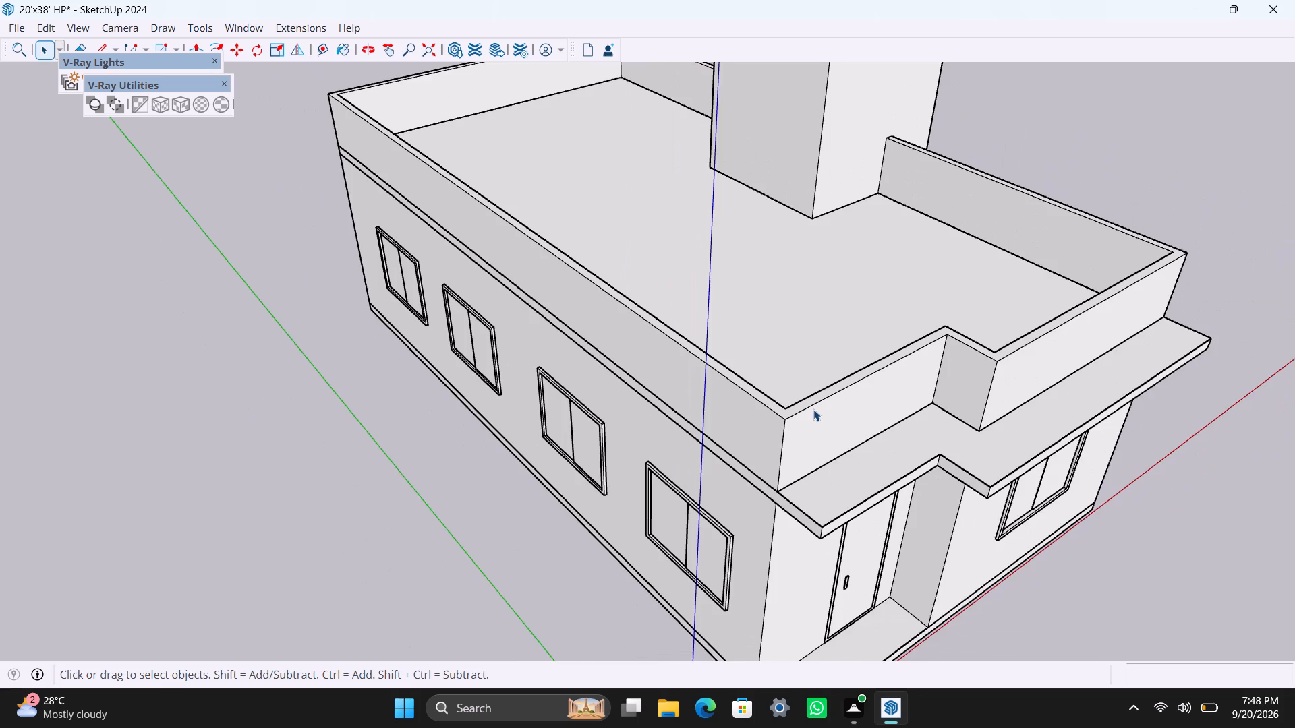
scroll(813, 409, "up", 2)
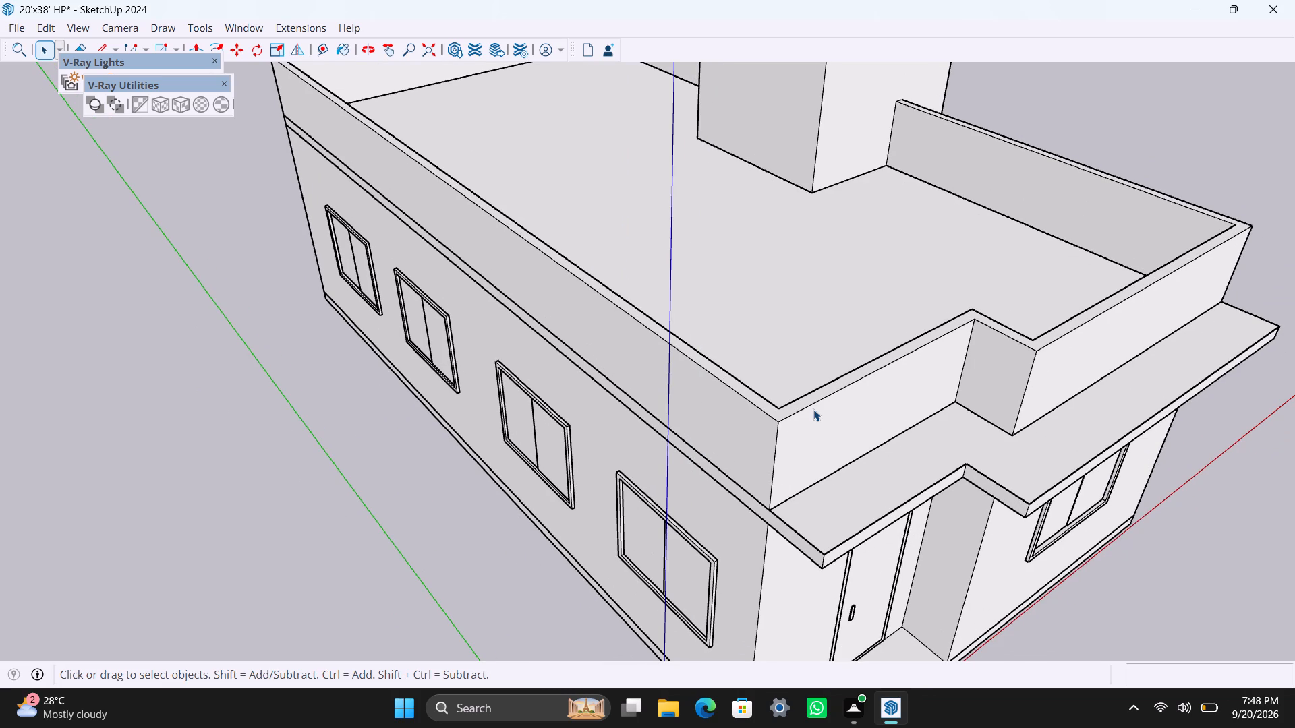
scroll(813, 409, "down", 1)
scroll(813, 409, "up", 3)
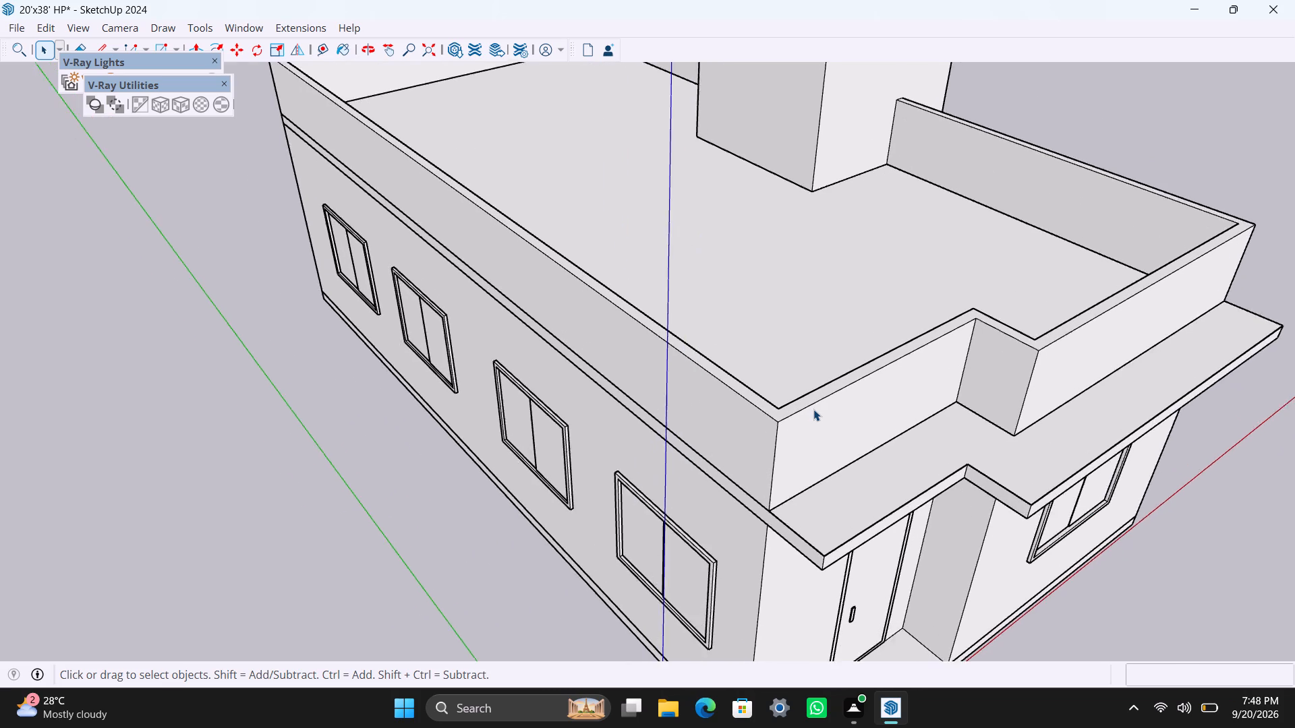
scroll(857, 401, "down", 8)
Examine the front facade and the vented side wall, including the canopy, front window and projecting stair tower.
middle_click_drag(861, 406, 705, 309)
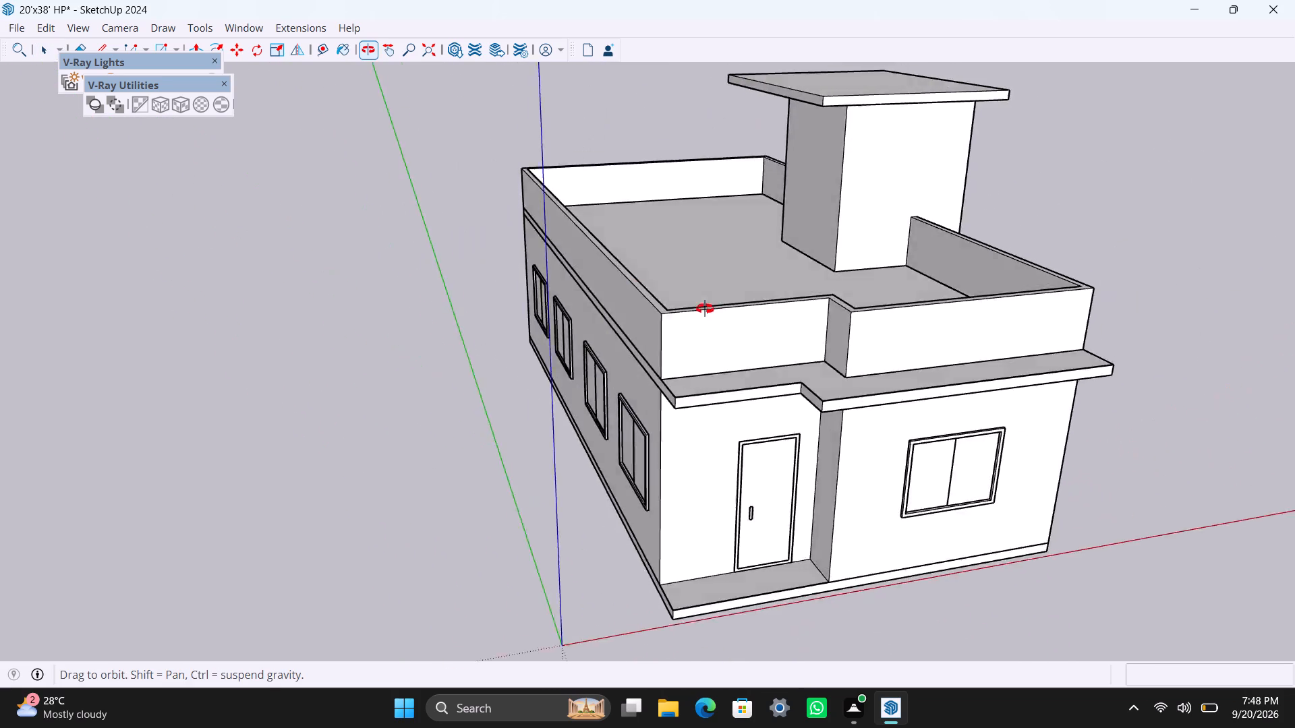
middle_click_drag(705, 309, 411, 253)
scroll(689, 307, "up", 2)
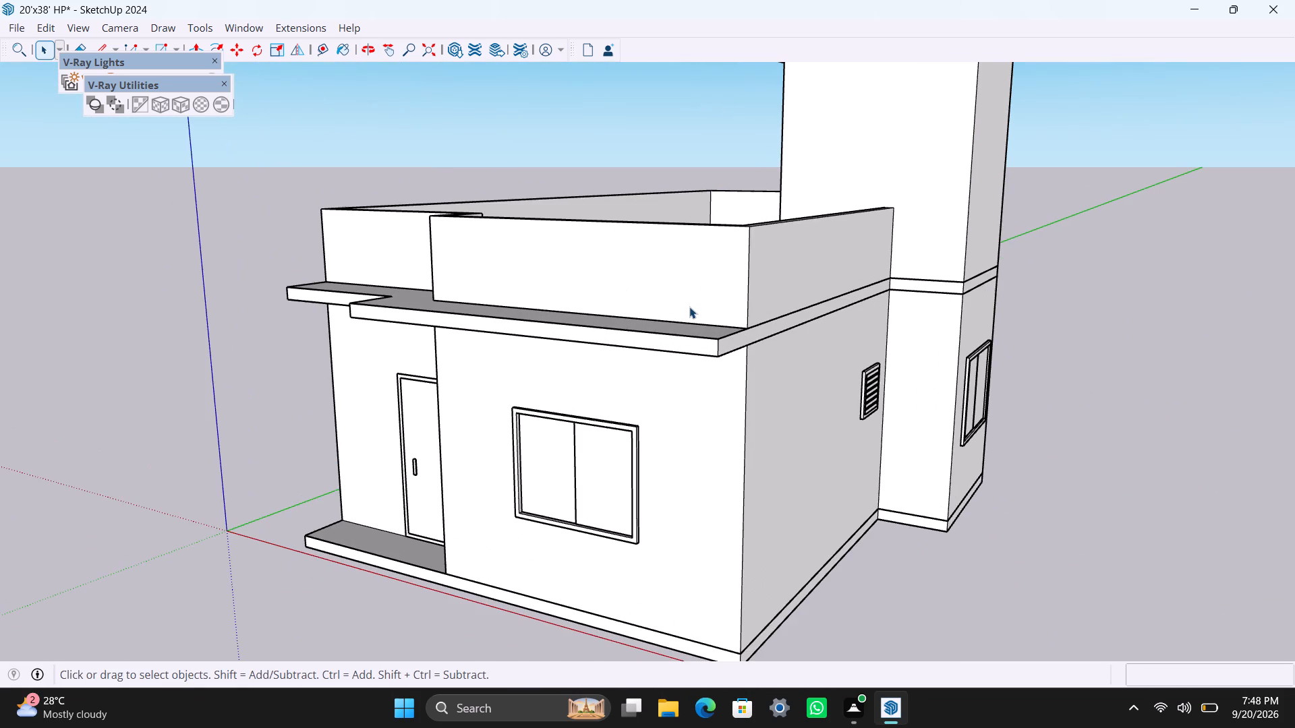
scroll(689, 307, "down", 2)
scroll(689, 307, "up", 2)
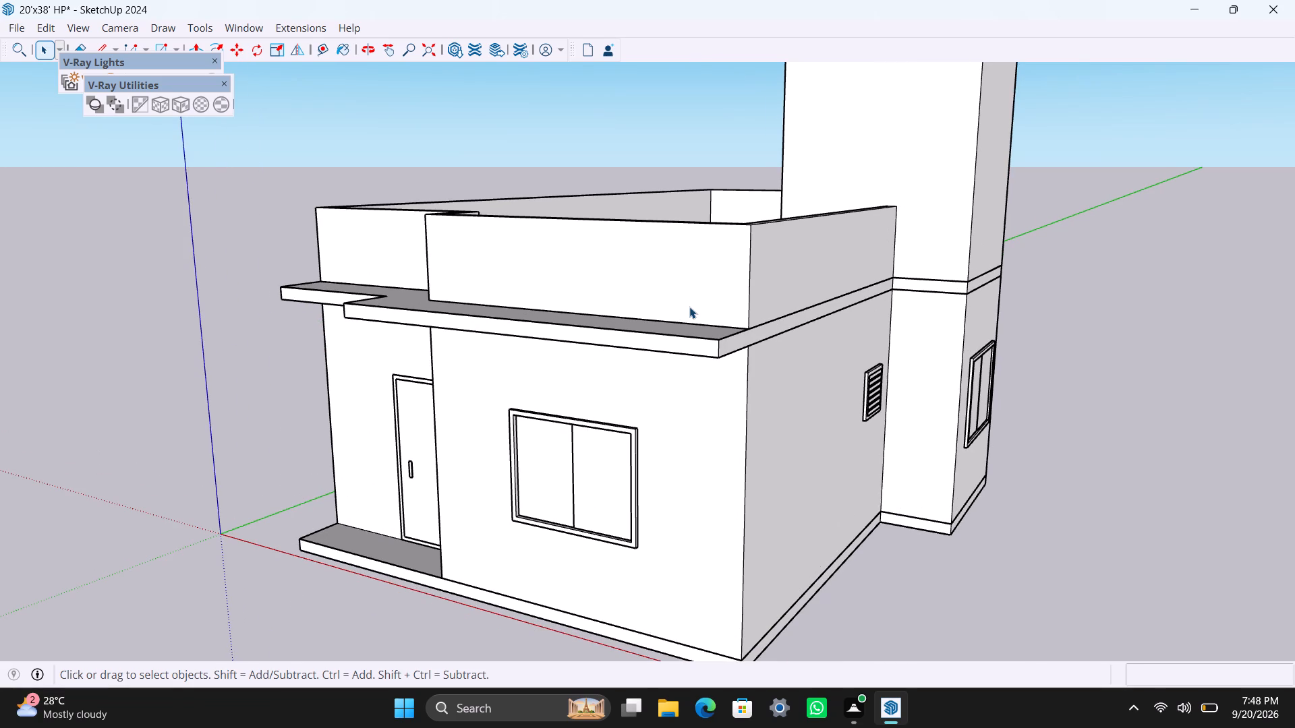
scroll(689, 307, "down", 2)
scroll(689, 307, "up", 2)
scroll(689, 307, "down", 3)
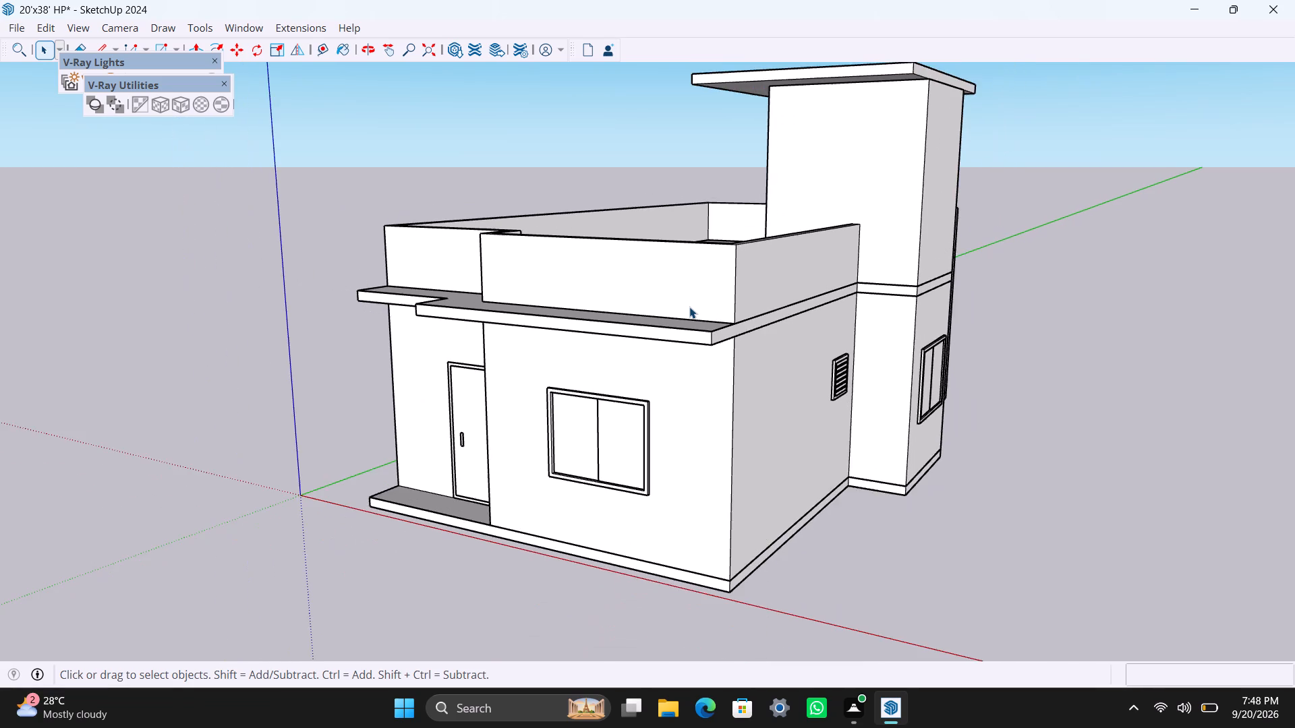
scroll(689, 307, "up", 3)
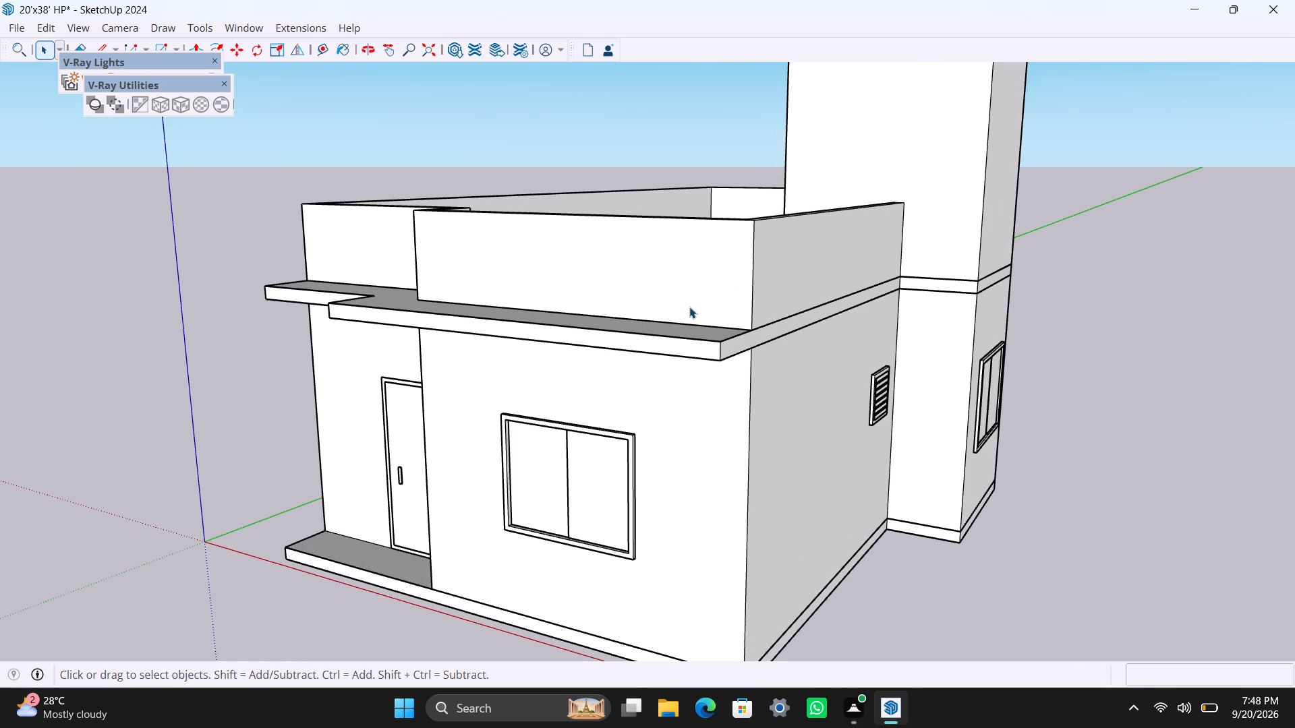
scroll(689, 307, "down", 6)
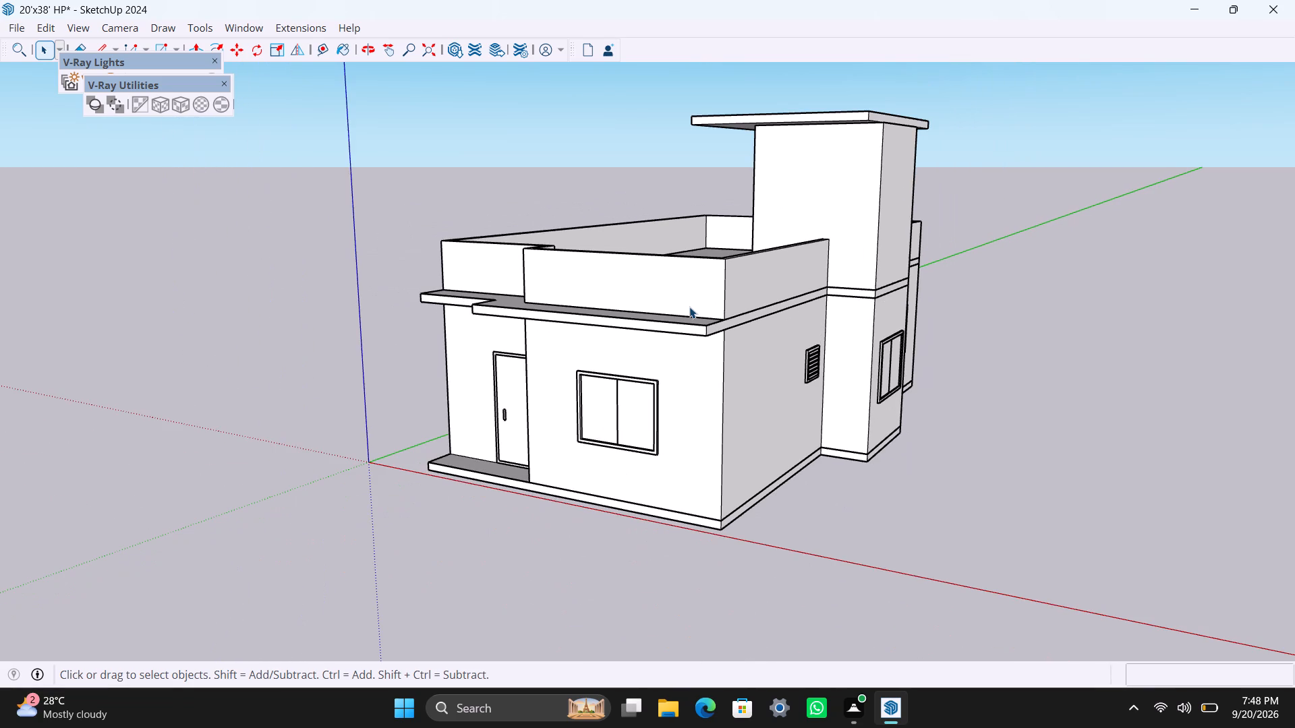
scroll(689, 307, "down", 1)
Inspect the four-window side wall, its projecting band and base, and the recessed entrance from a raised viewpoint.
middle_click_drag(689, 307, 1217, 371)
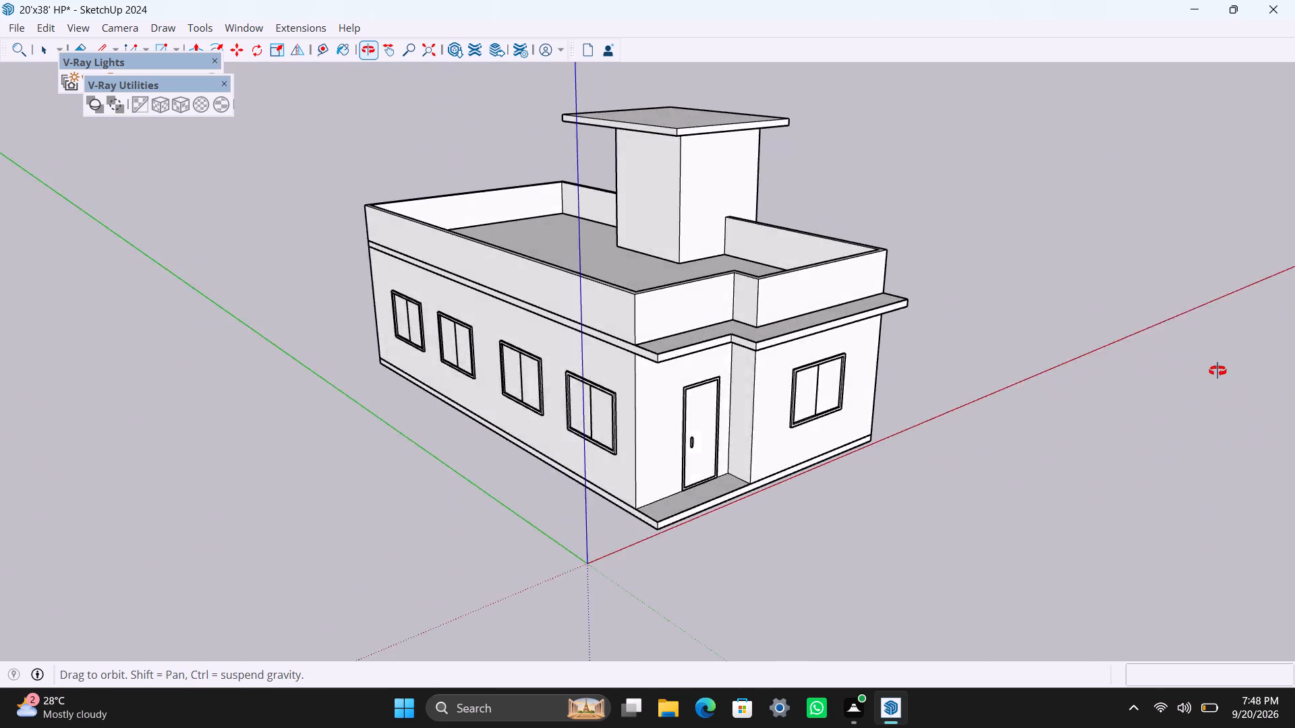
middle_click_drag(1217, 371, 1294, 393)
scroll(1199, 407, "down", 3)
scroll(1183, 413, "up", 7)
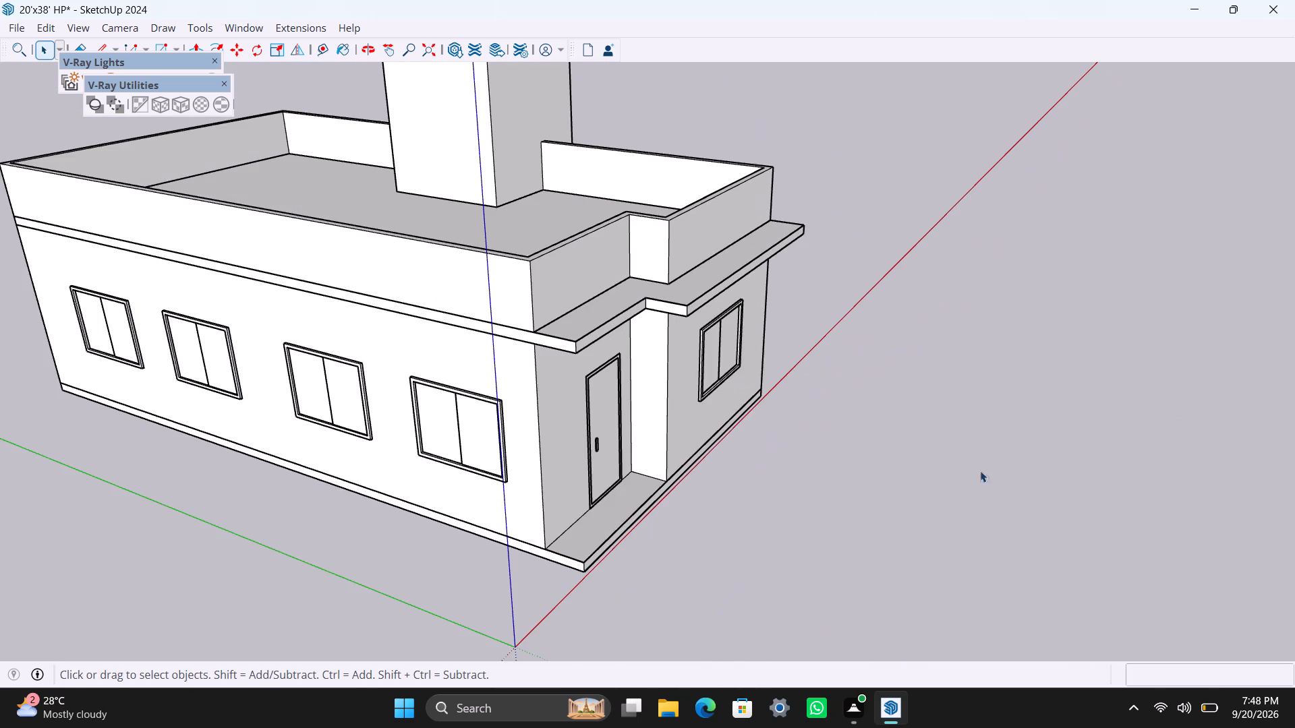
scroll(654, 359, "down", 7)
scroll(653, 361, "up", 3)
middle_click_drag(653, 361, 889, 461, "shift")
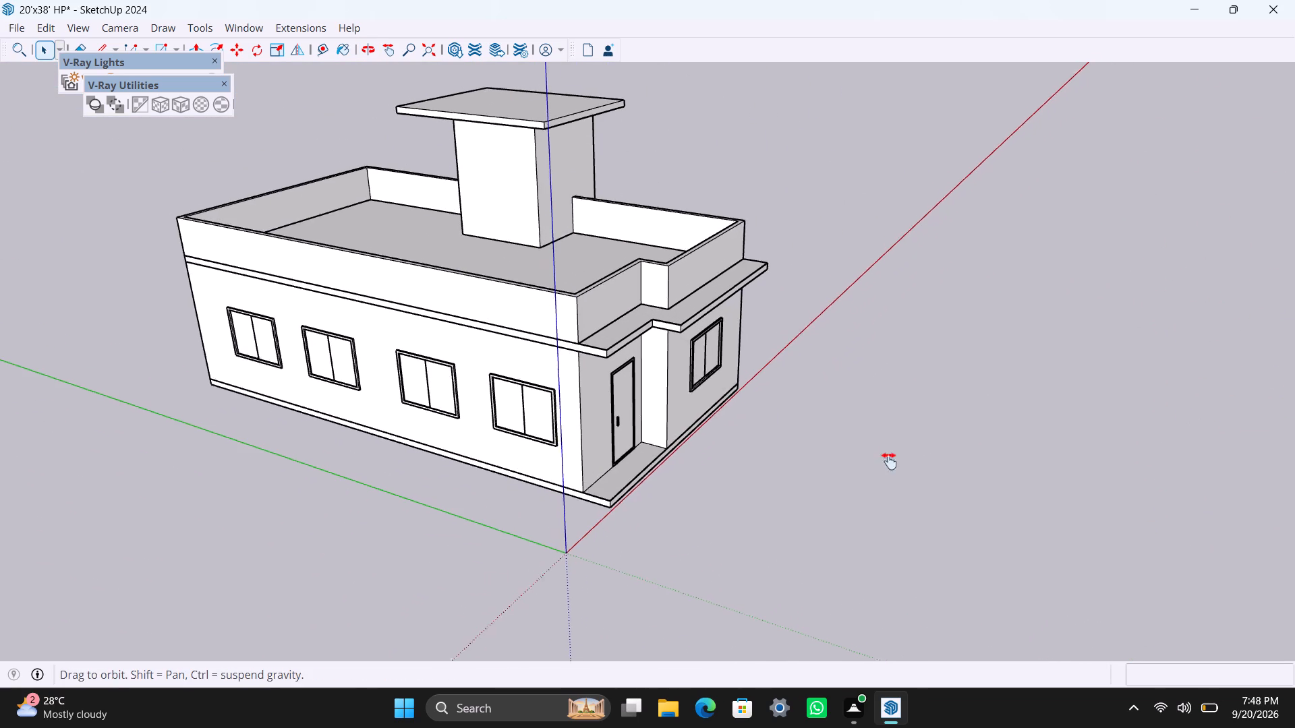
middle_click_drag(889, 461, 944, 489, "shift")
scroll(836, 396, "up", 1)
Examine the front elevation's door, window, canopy and parapet together with the adjoining four-window side wall.
middle_click_drag(830, 402, 567, 260)
scroll(567, 260, "down", 3)
scroll(565, 261, "up", 3)
scroll(567, 274, "down", 3)
middle_click_drag(567, 274, 542, 320)
scroll(542, 320, "up", 1)
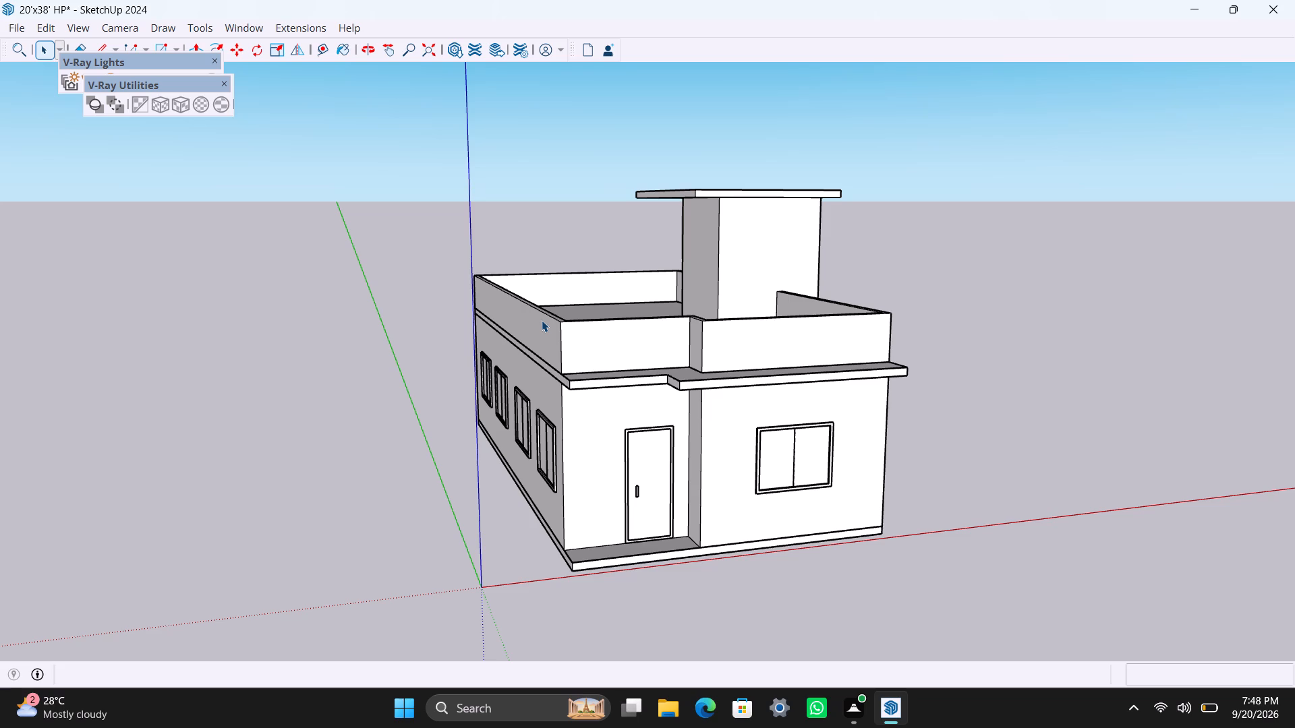
scroll(544, 355, "up", 4)
middle_click_drag(547, 377, 562, 377)
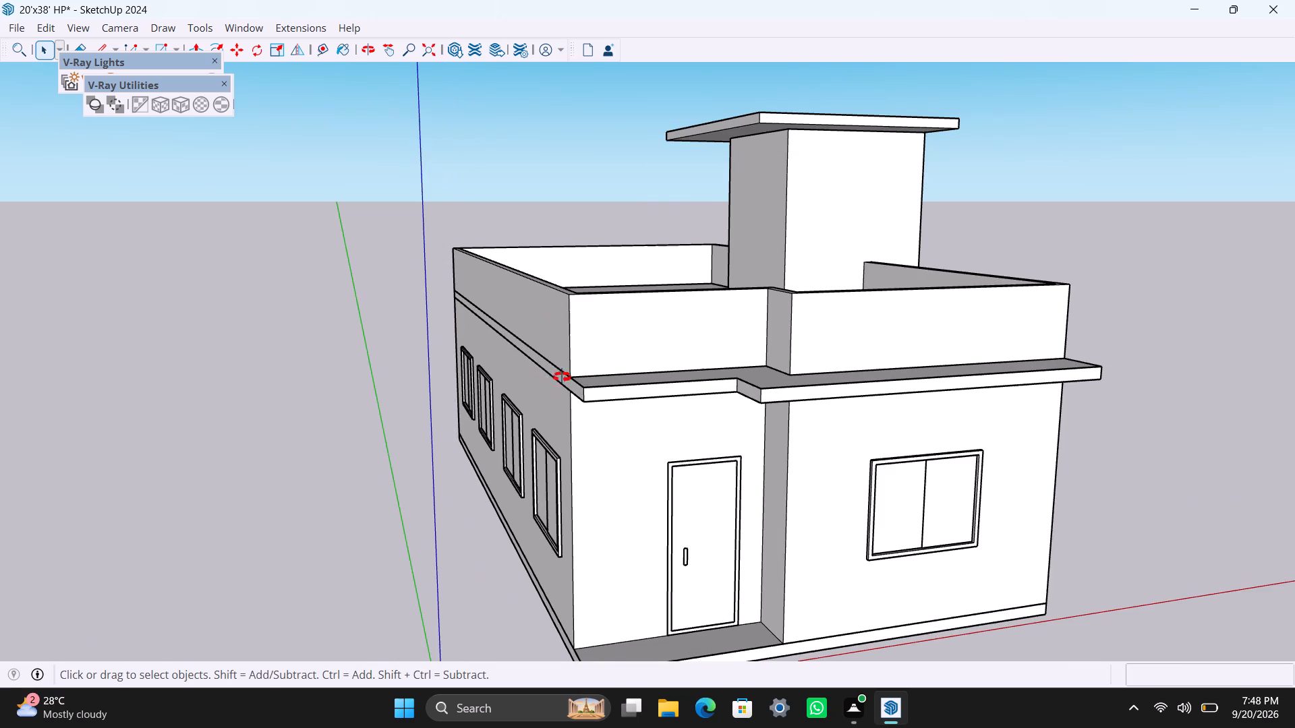
middle_click_drag(562, 377, 631, 389)
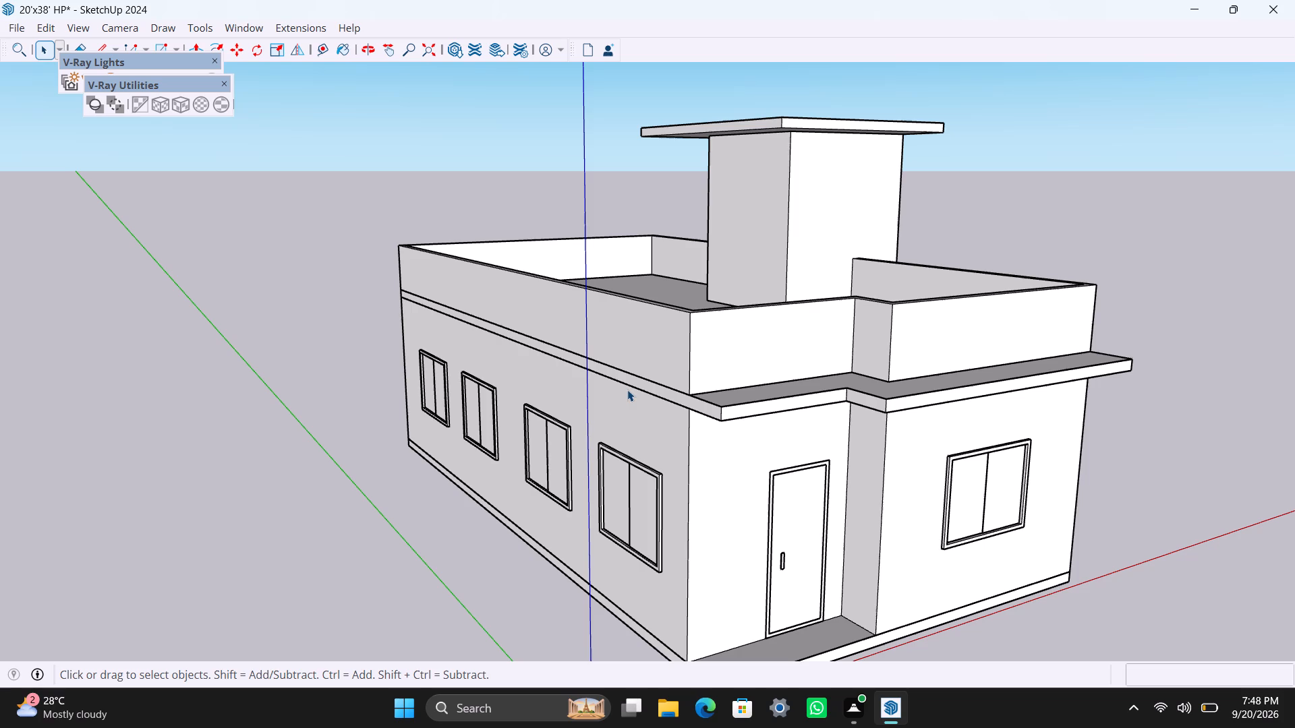
scroll(680, 451, "down", 4)
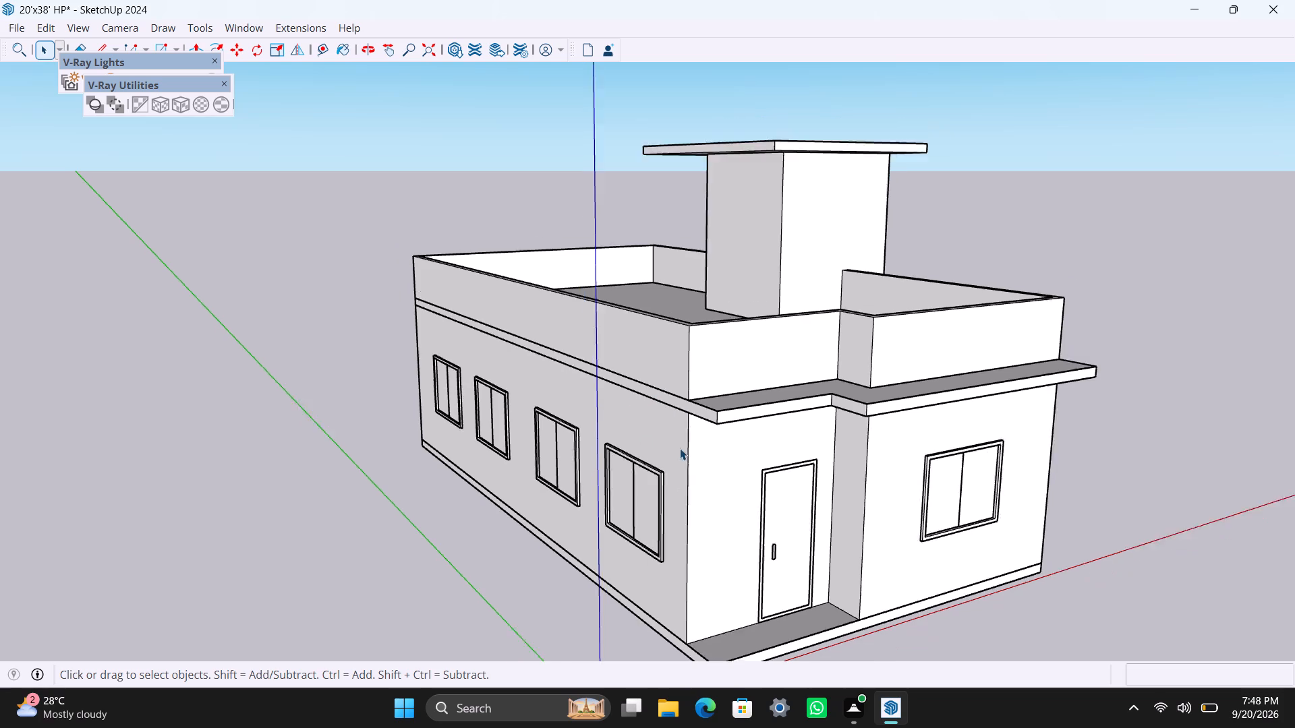
Examine the corner where the four-window side wall meets the entrance front, including the canopy, parapet and stair tower.
scroll(680, 446, "up", 3)
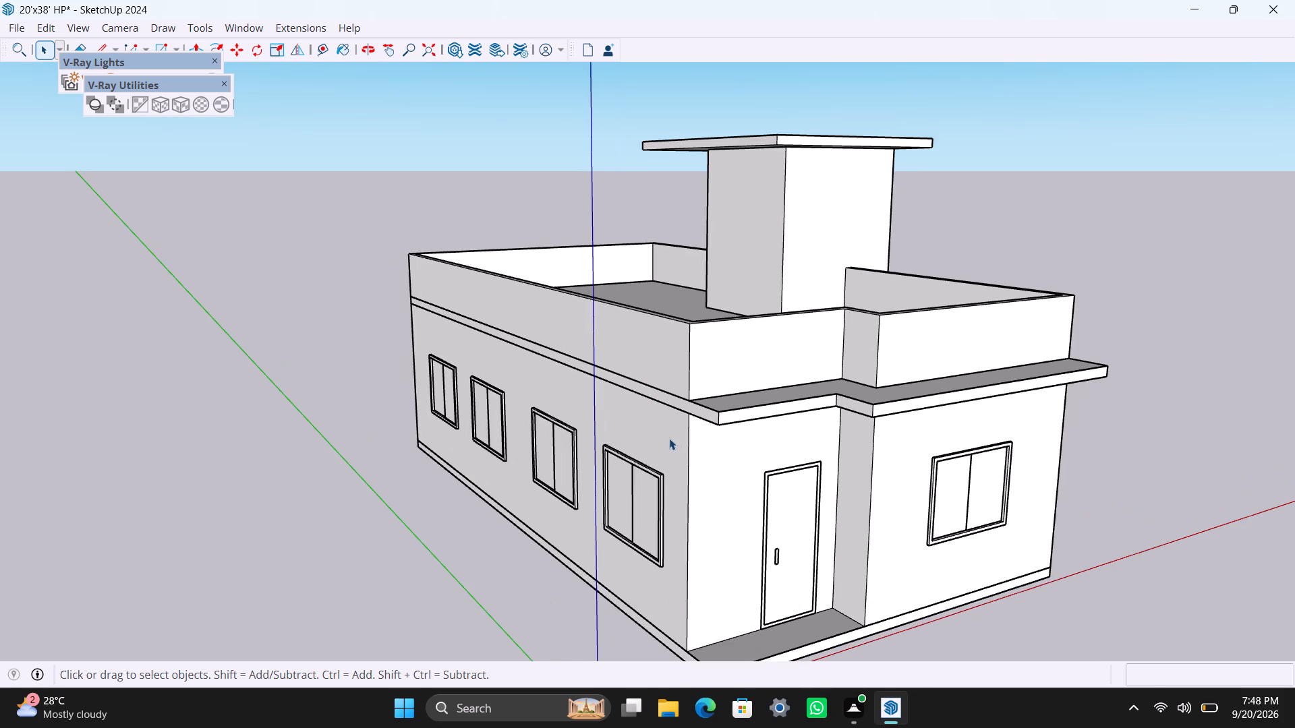
scroll(660, 429, "down", 3)
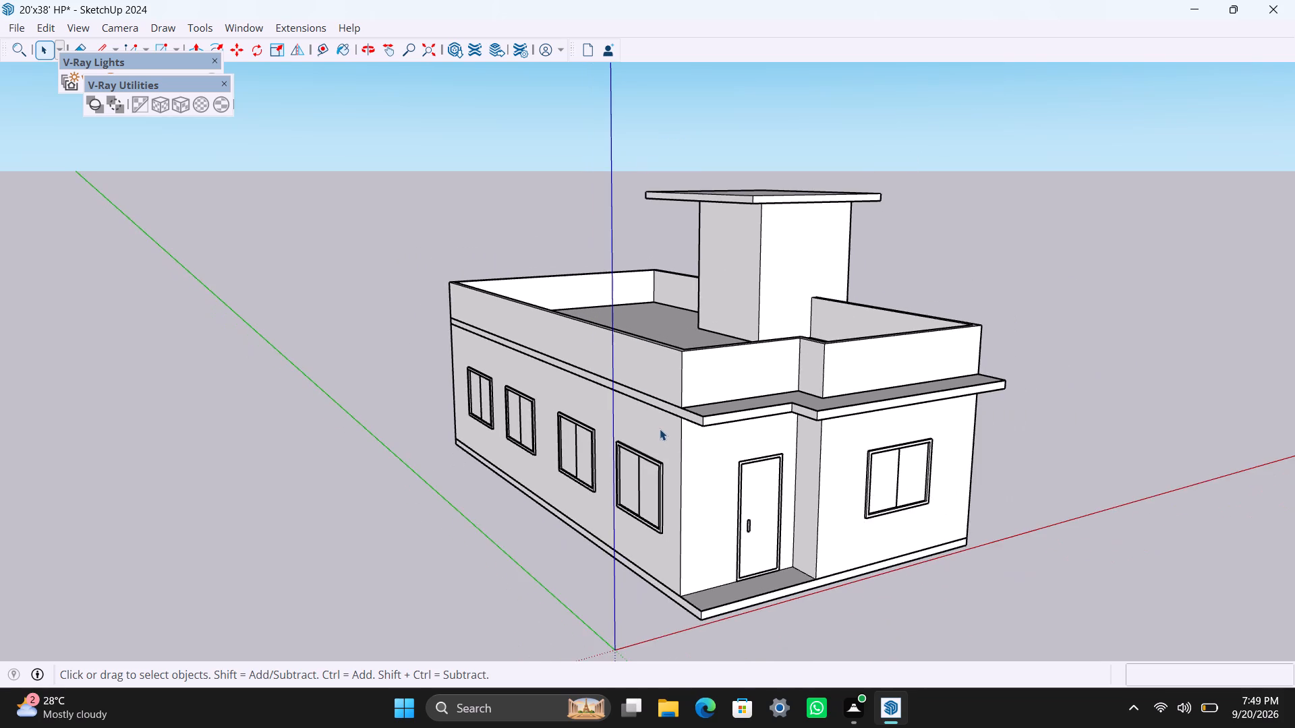
scroll(660, 429, "up", 2)
middle_click_drag(659, 428, 685, 344, "shift")
scroll(685, 344, "up", 1)
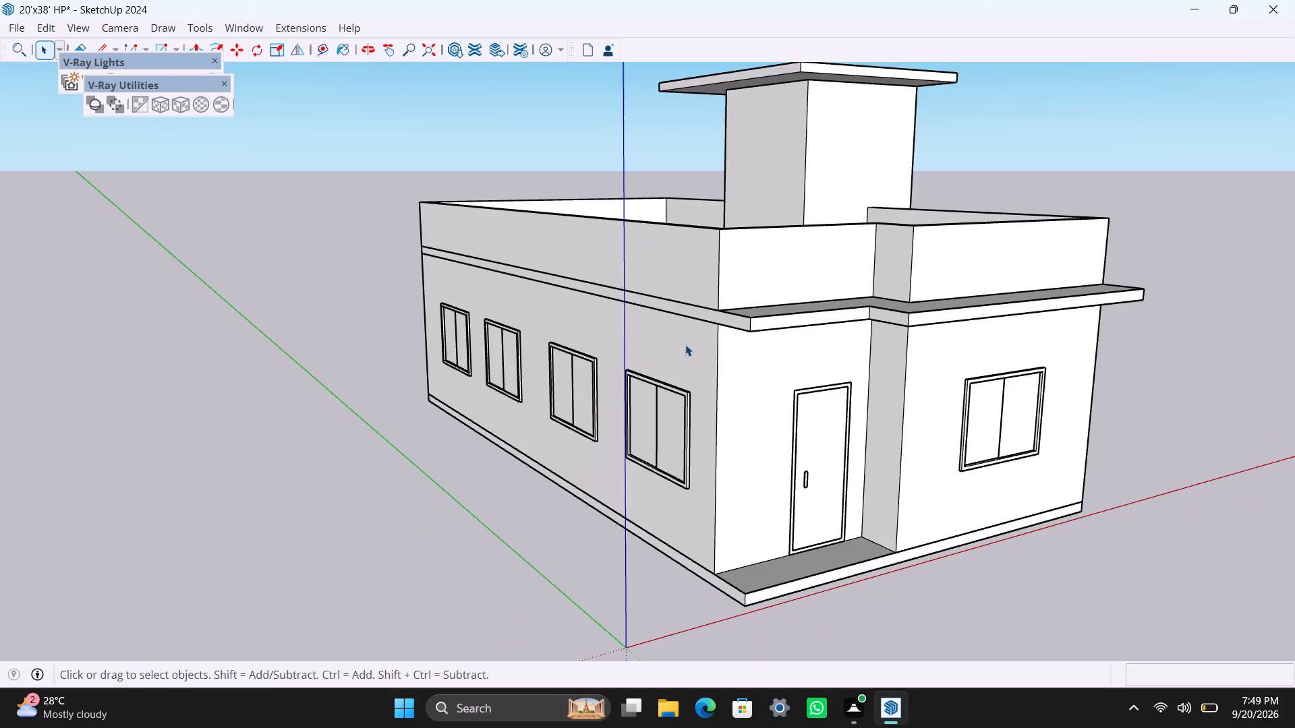
scroll(685, 344, "down", 1)
middle_click_drag(693, 375, 670, 393)
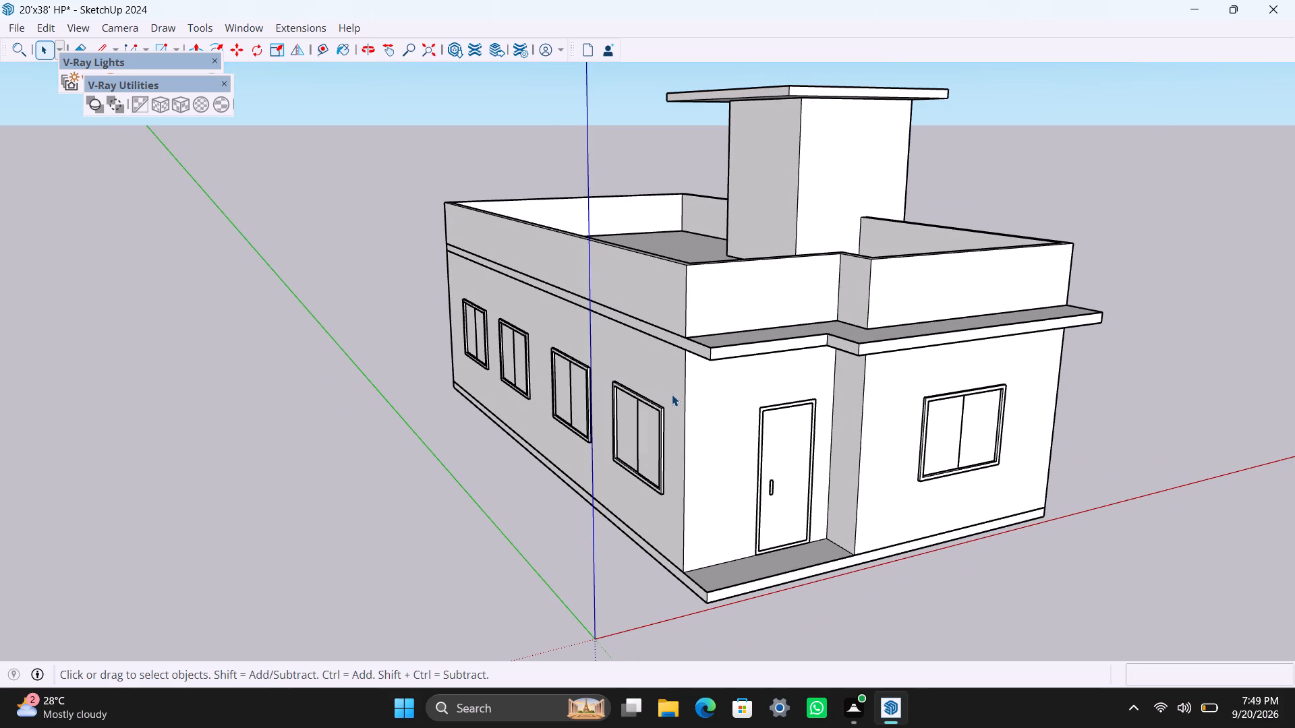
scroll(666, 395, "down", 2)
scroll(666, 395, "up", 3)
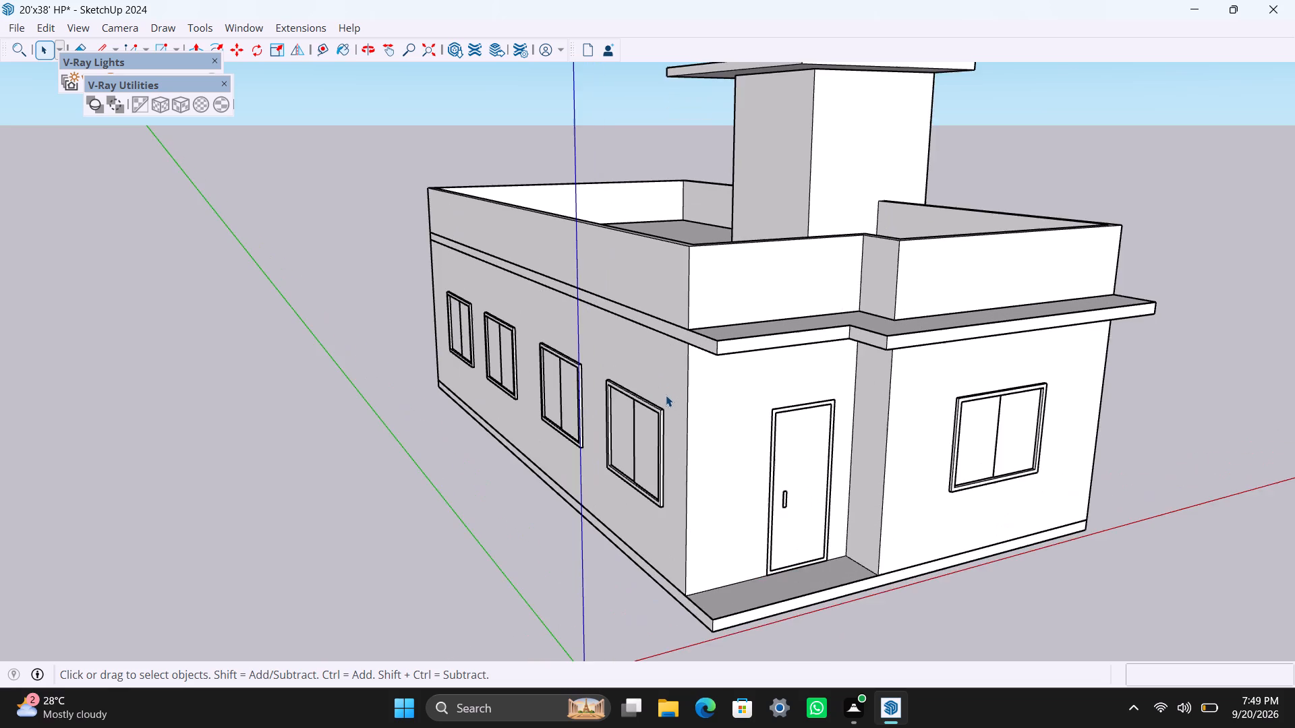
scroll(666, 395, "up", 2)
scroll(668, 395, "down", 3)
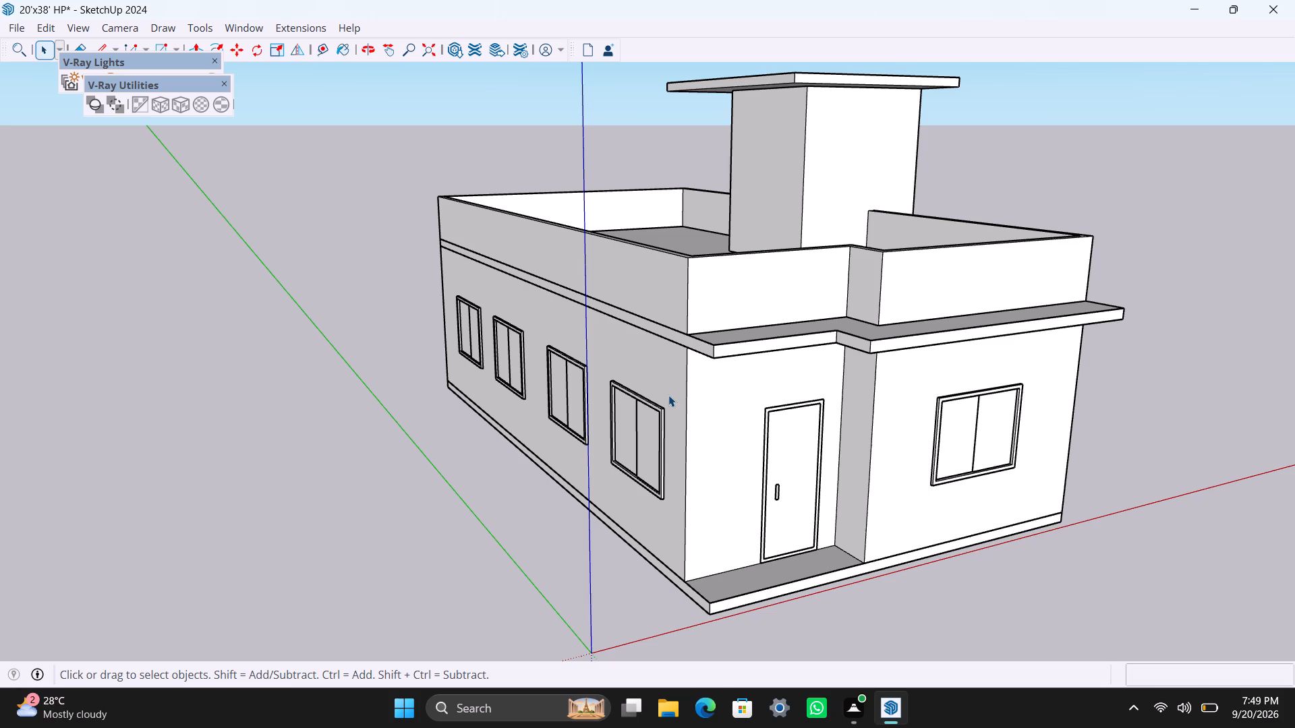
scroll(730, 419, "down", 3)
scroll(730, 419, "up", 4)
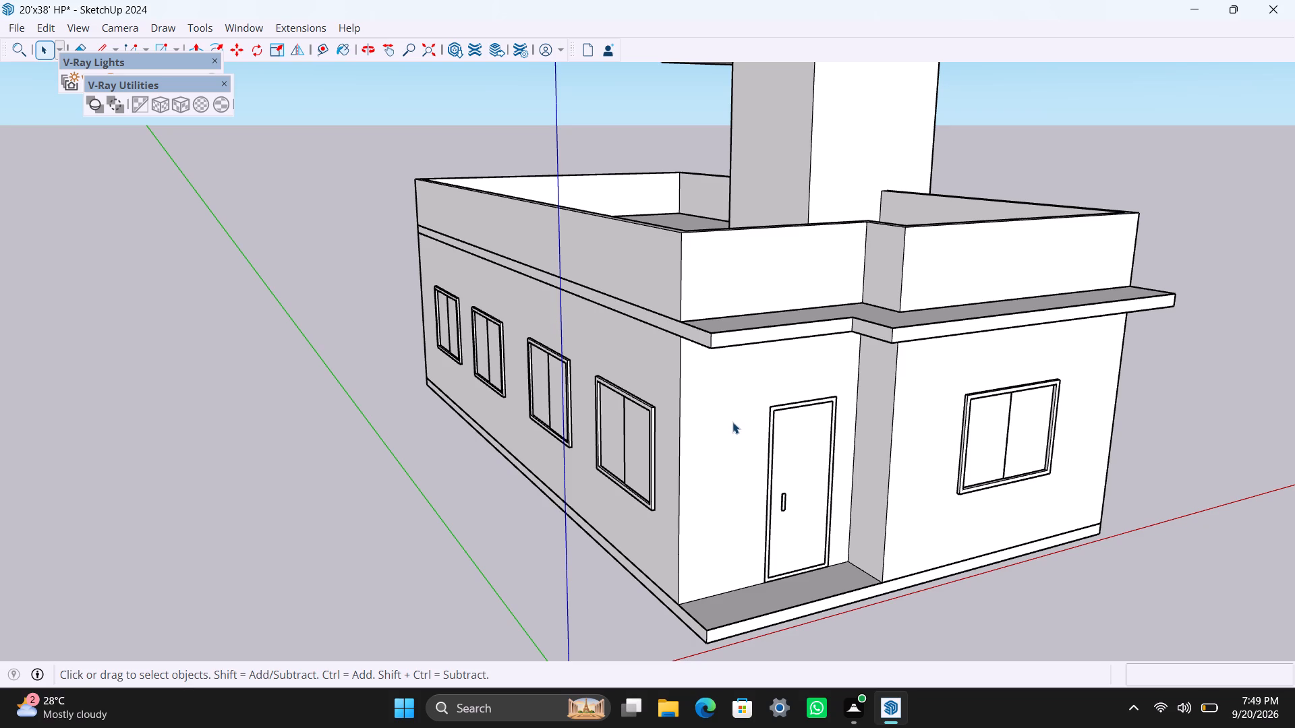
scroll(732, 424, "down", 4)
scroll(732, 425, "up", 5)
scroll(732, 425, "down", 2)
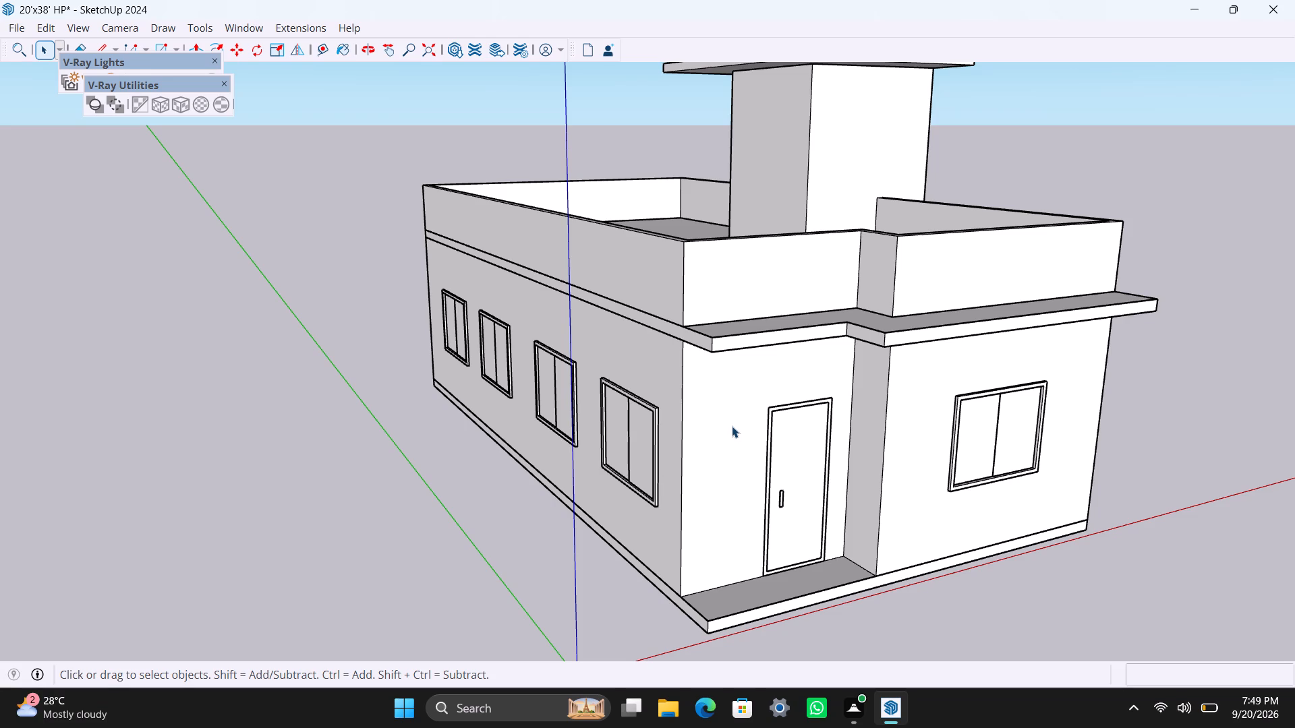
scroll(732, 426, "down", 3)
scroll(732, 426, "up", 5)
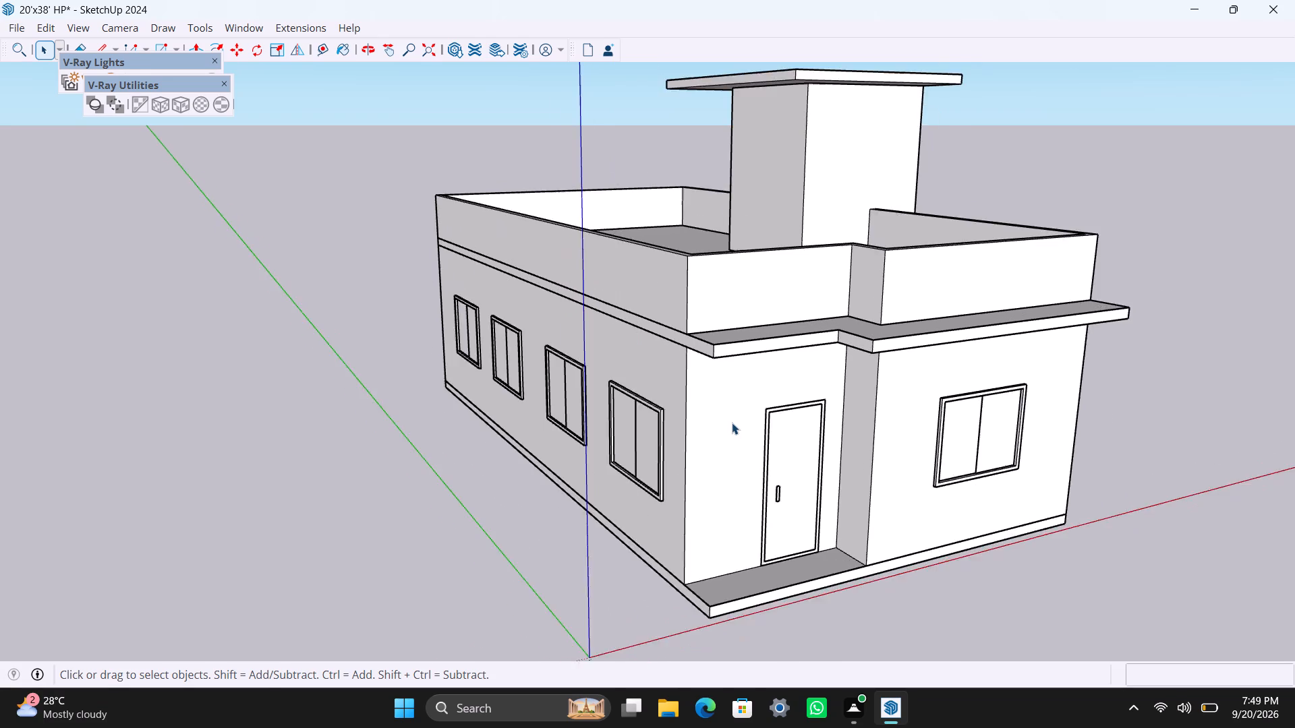
Inspect the front facade head-on, including the entrance door, front window, stepped canopy and entrance plinth.
middle_click_drag(819, 459, 615, 447)
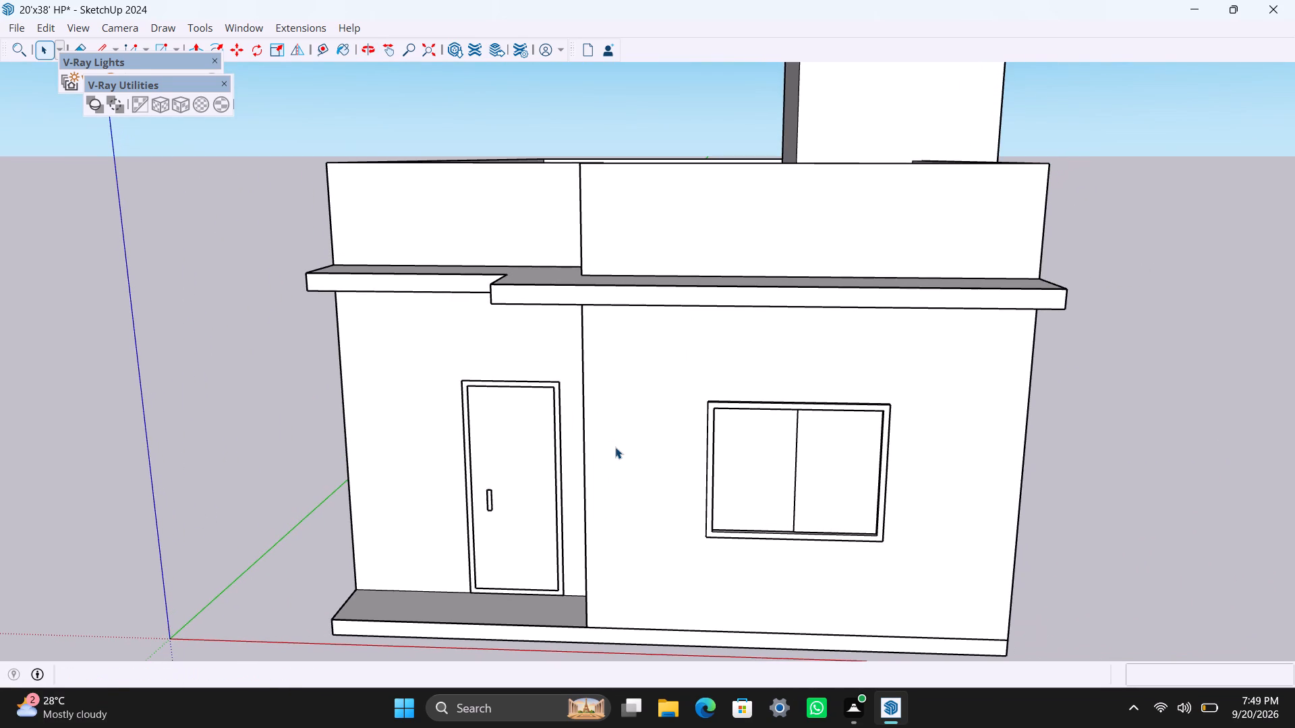
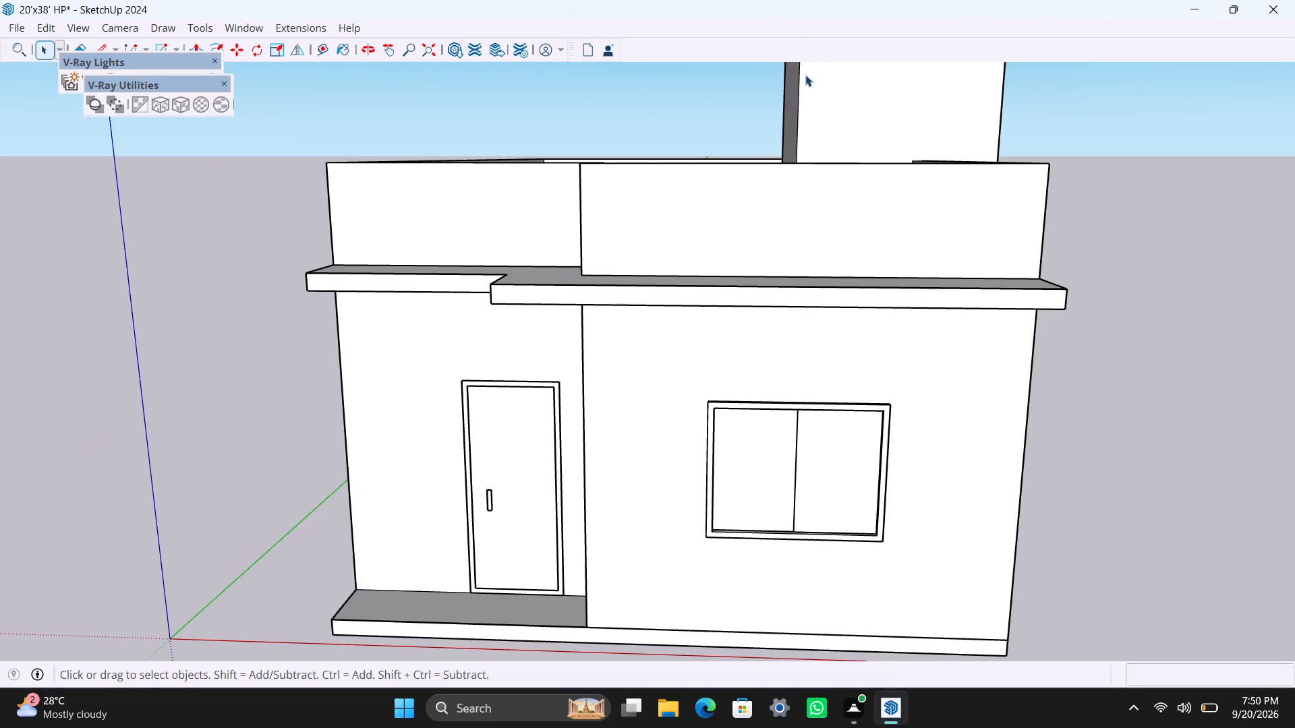
Examine the front facade and its corner with the four-window side wall, including the stepped canopy, entrance recess and parapet.
scroll(652, 233, "down", 4)
scroll(640, 400, "up", 3)
middle_click_drag(679, 400, 603, 416)
scroll(603, 416, "down", 1)
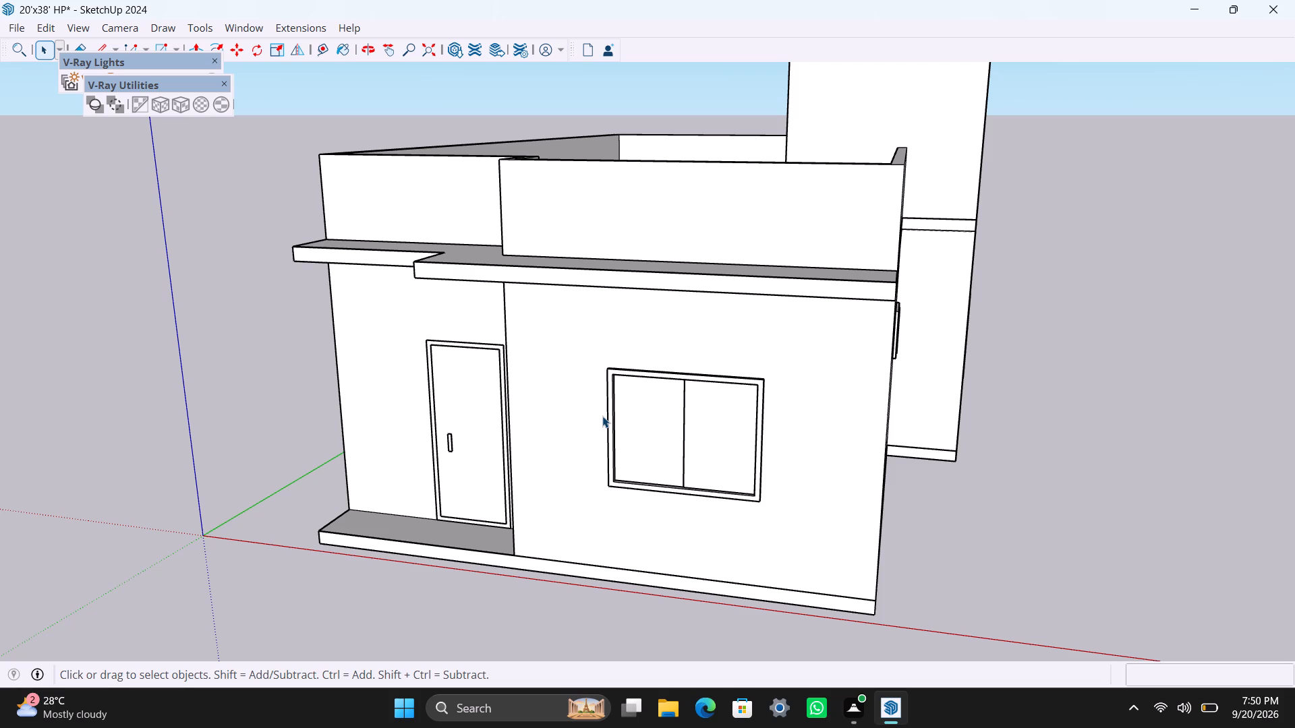
scroll(606, 425, "down", 5)
scroll(602, 433, "up", 1)
middle_click_drag(613, 433, 1018, 428)
scroll(845, 456, "up", 2)
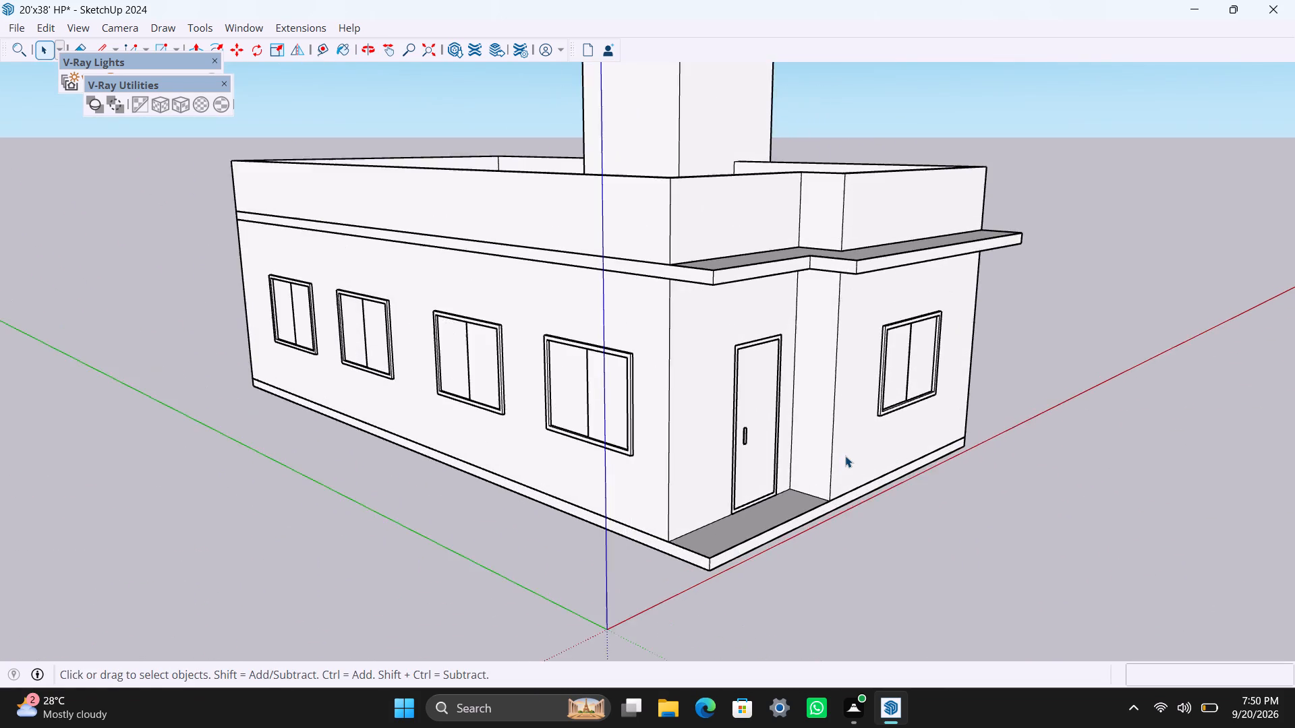
scroll(843, 456, "up", 2)
scroll(837, 454, "down", 2)
middle_click_drag(837, 453, 843, 510)
scroll(566, 528, "up", 6)
scroll(612, 476, "down", 9)
scroll(644, 474, "up", 4)
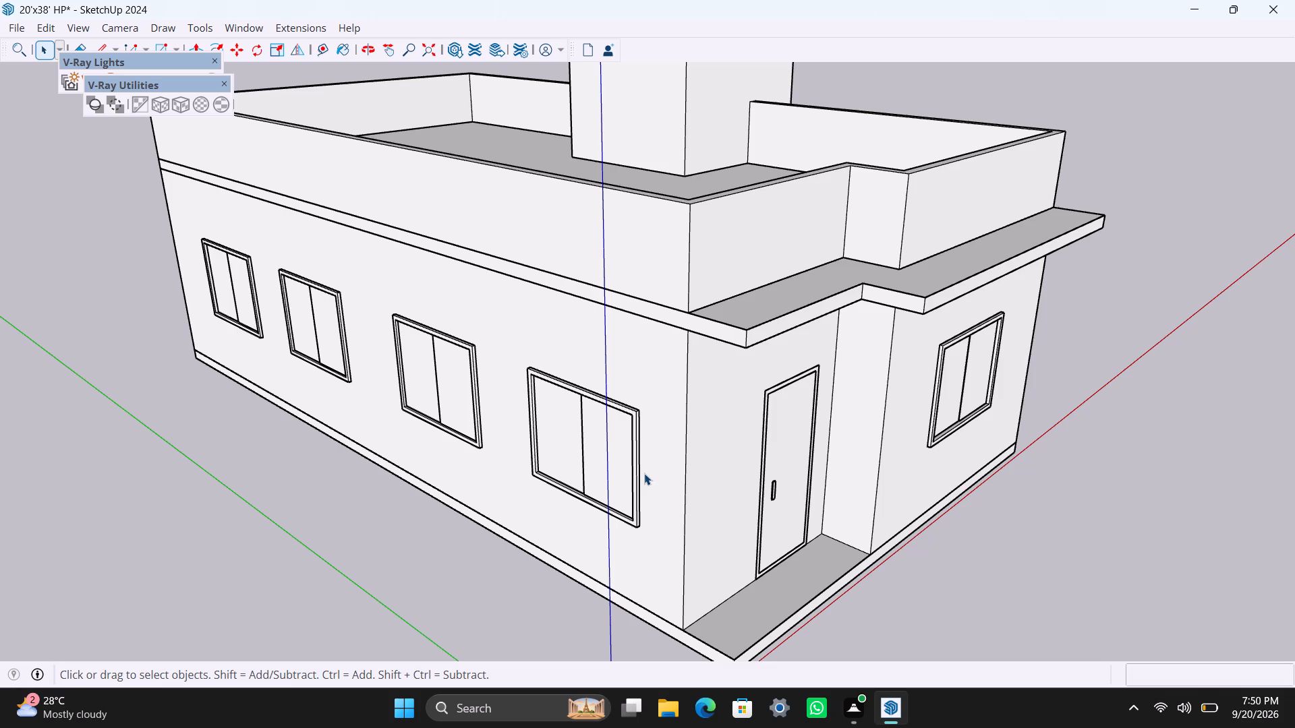
scroll(645, 473, "down", 3)
scroll(641, 473, "up", 3)
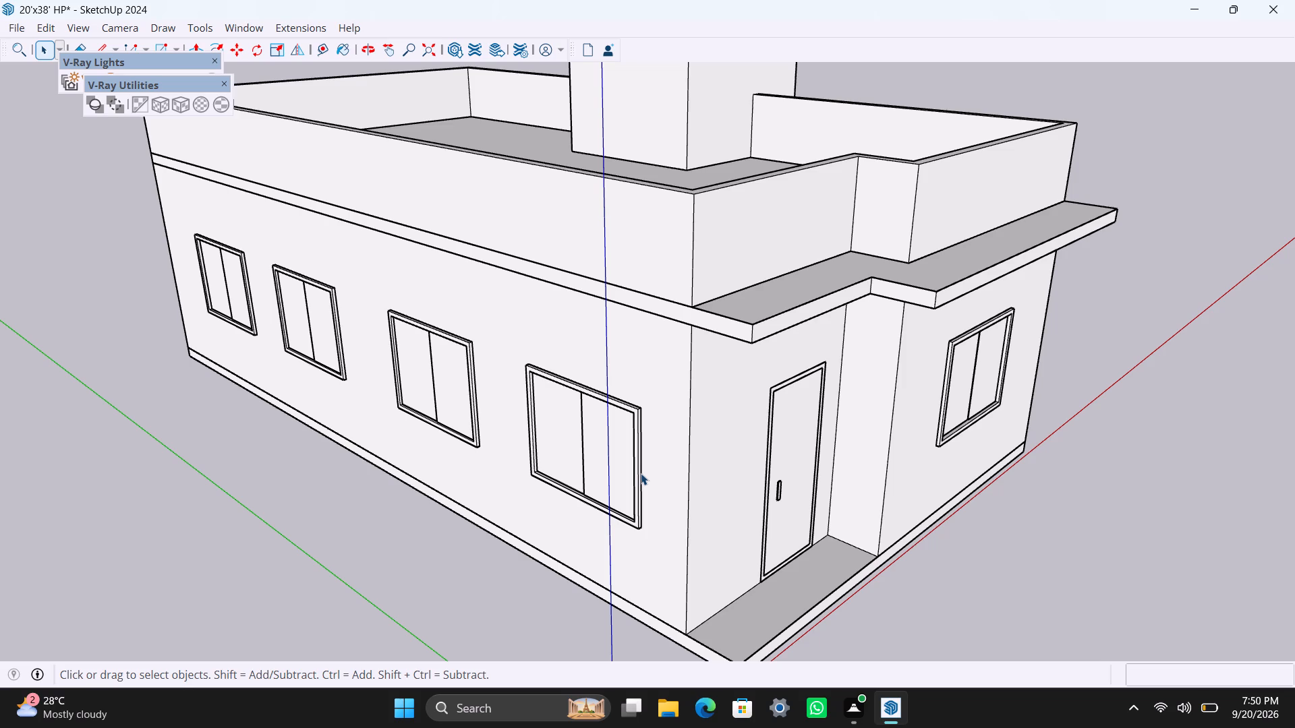
scroll(675, 467, "down", 13)
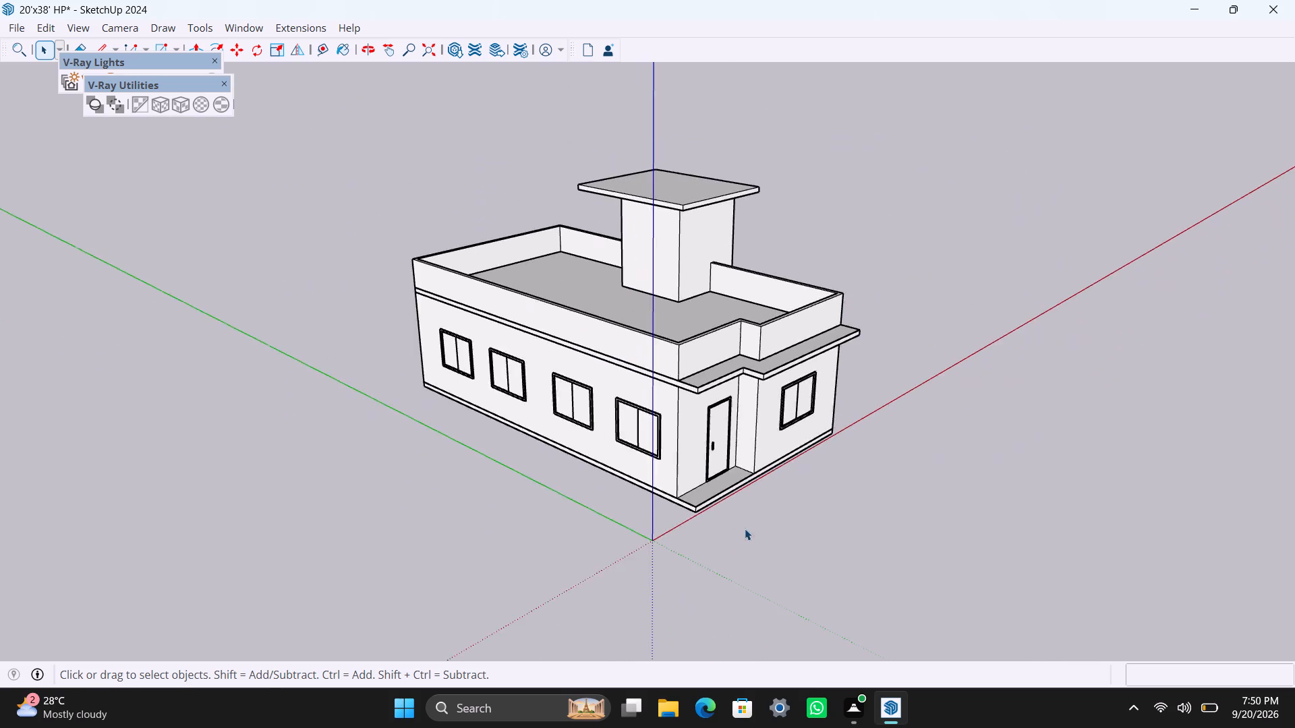
Inspect the front corner beside the louvred-vent side wall and compare it with the four-window side.
middle_click_drag(745, 528, 190, 548)
scroll(635, 510, "up", 12)
middle_click_drag(519, 427, 556, 461)
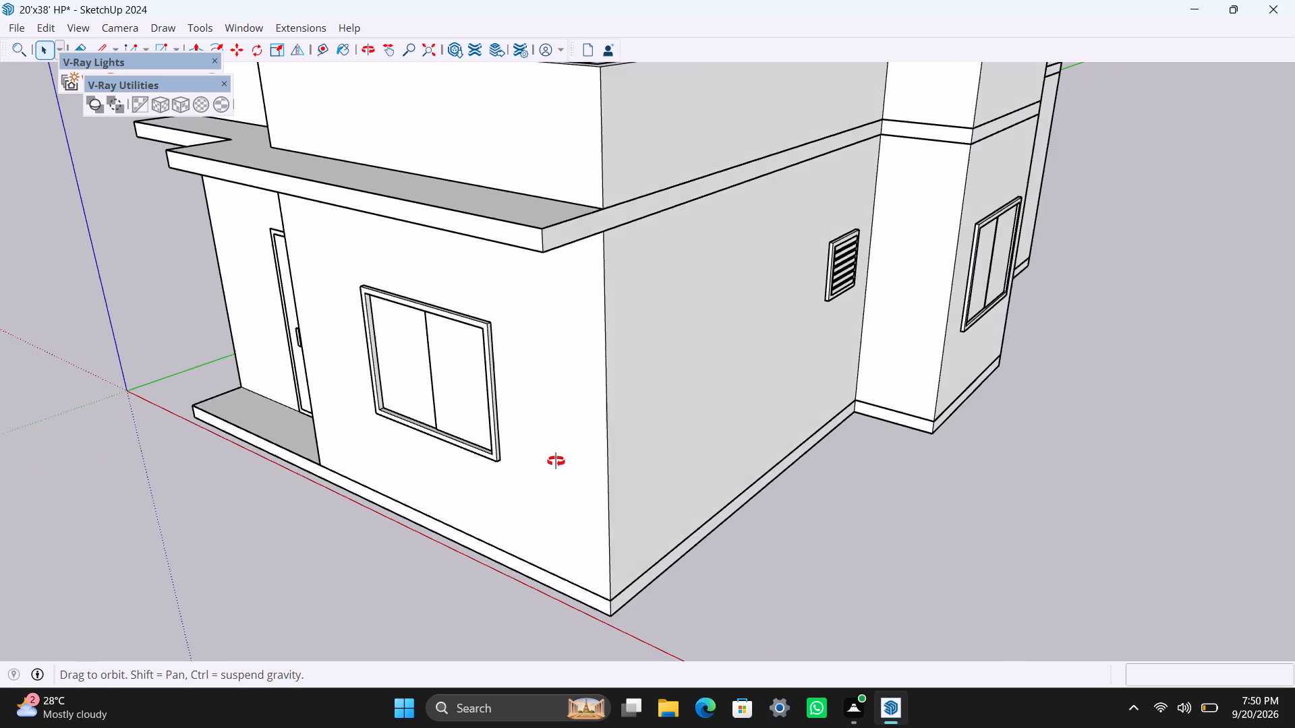
middle_click_drag(556, 461, 1163, 473)
scroll(715, 420, "down", 9)
scroll(600, 396, "up", 2)
scroll(600, 394, "down", 3)
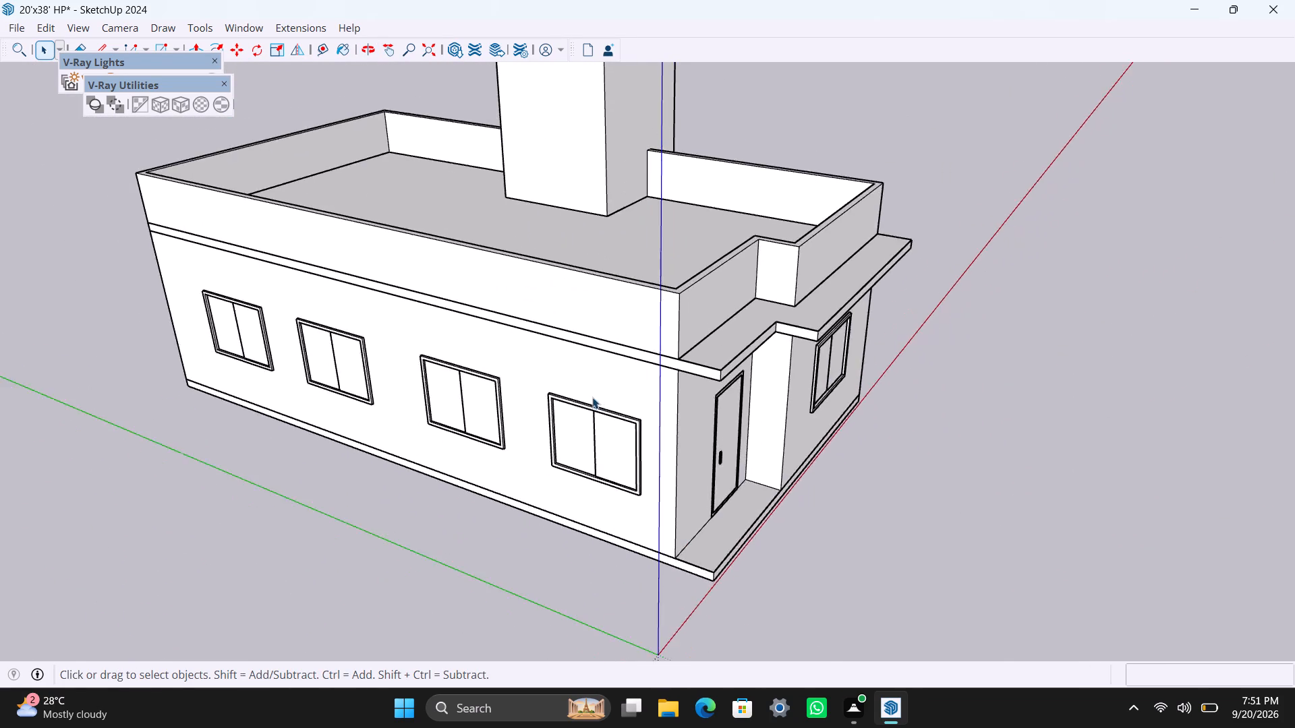
scroll(592, 397, "down", 5)
scroll(582, 394, "up", 4)
scroll(586, 392, "down", 3)
middle_click_drag(598, 460, 591, 482)
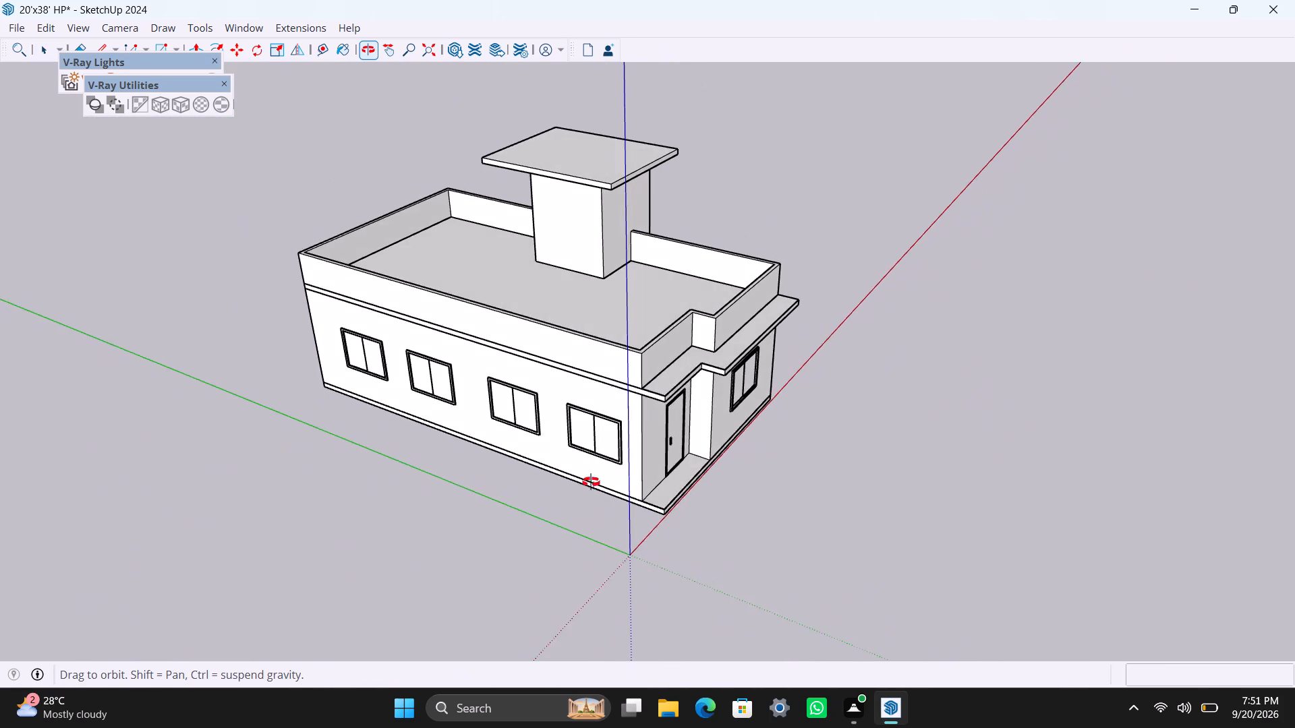
middle_click_drag(591, 482, 514, 504)
Examine the roof, parapet, stair tower and four-window side wall from above the entrance corner.
scroll(540, 460, "up", 5)
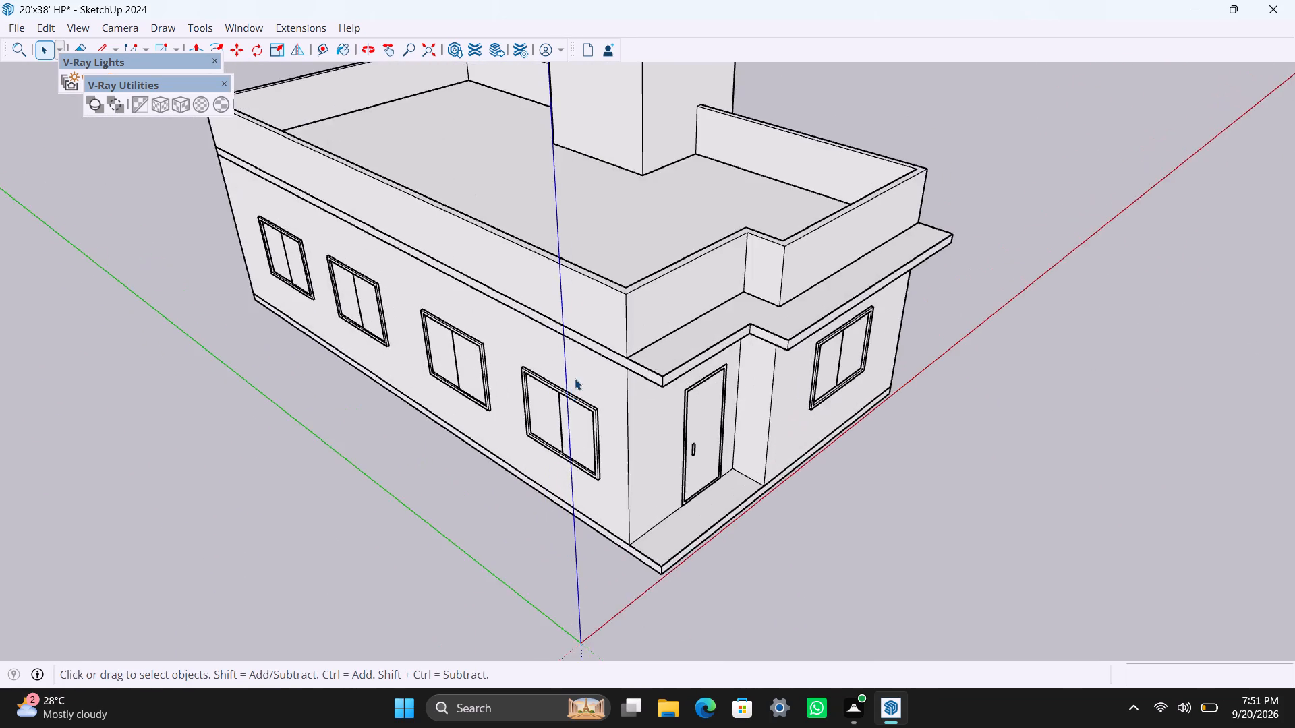
scroll(575, 378, "down", 4)
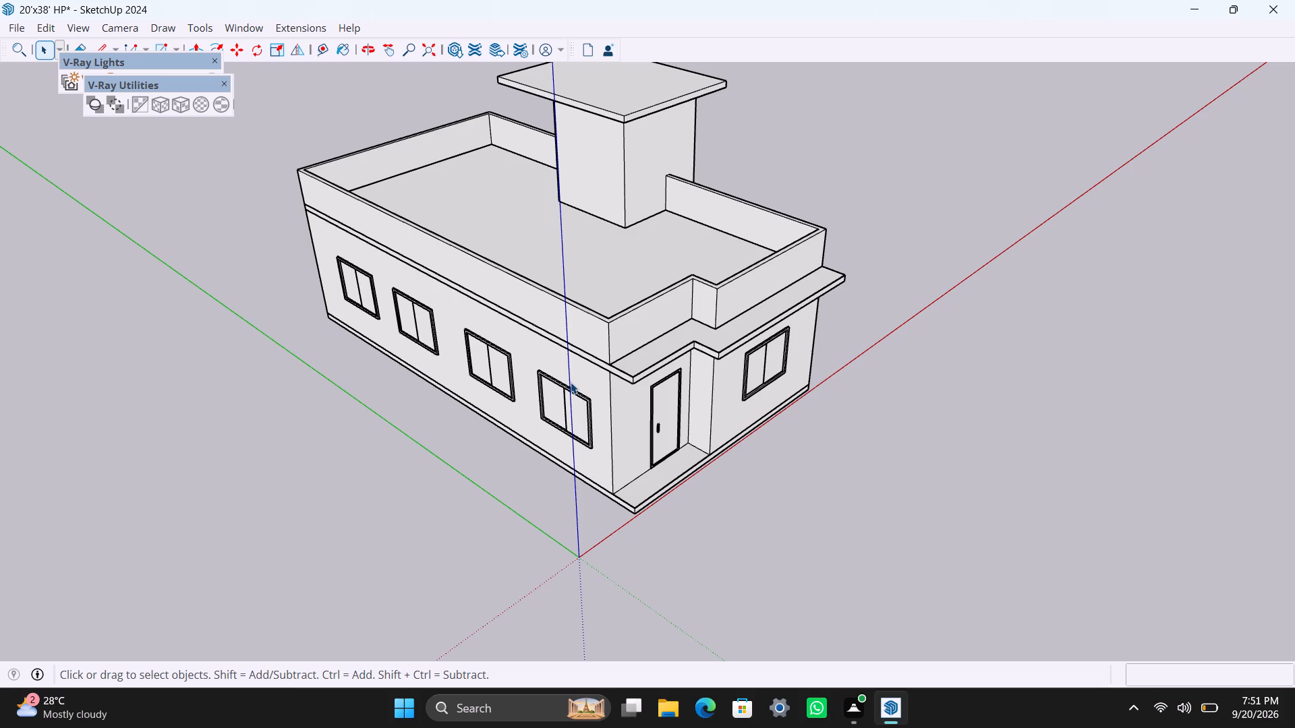
scroll(565, 399, "down", 1)
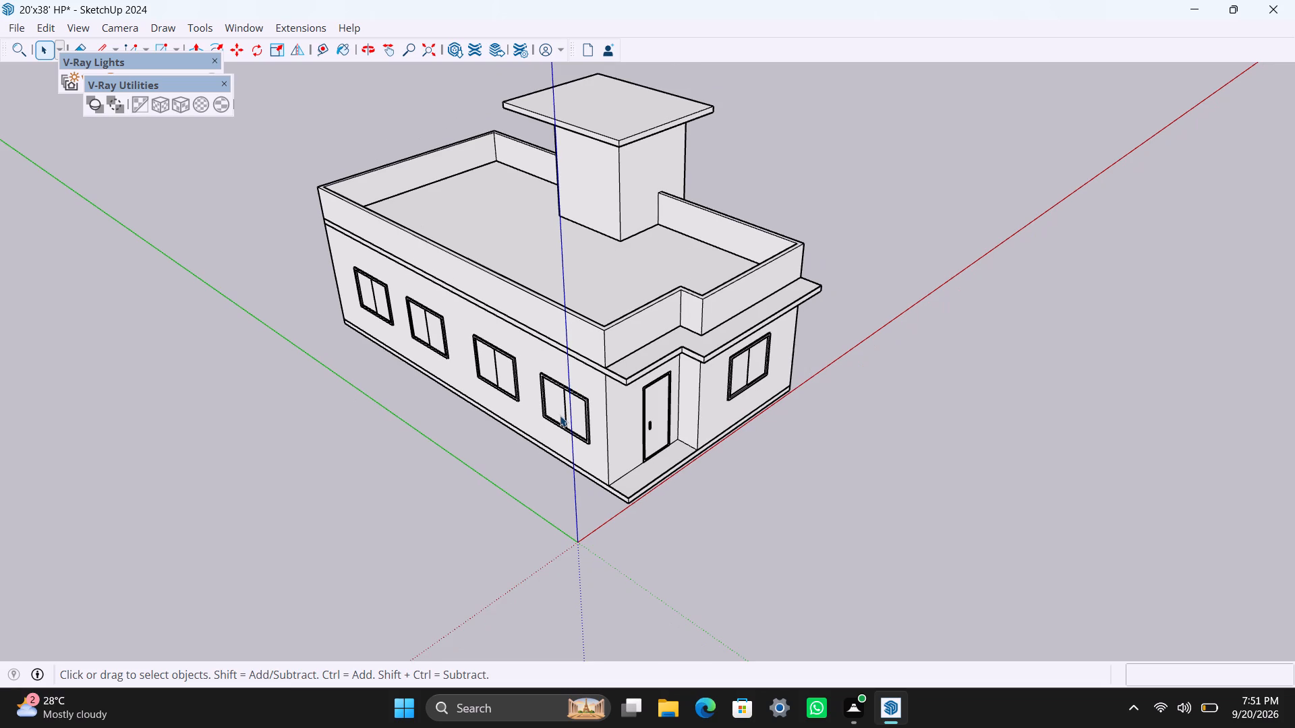
scroll(560, 415, "down", 2)
scroll(560, 415, "up", 5)
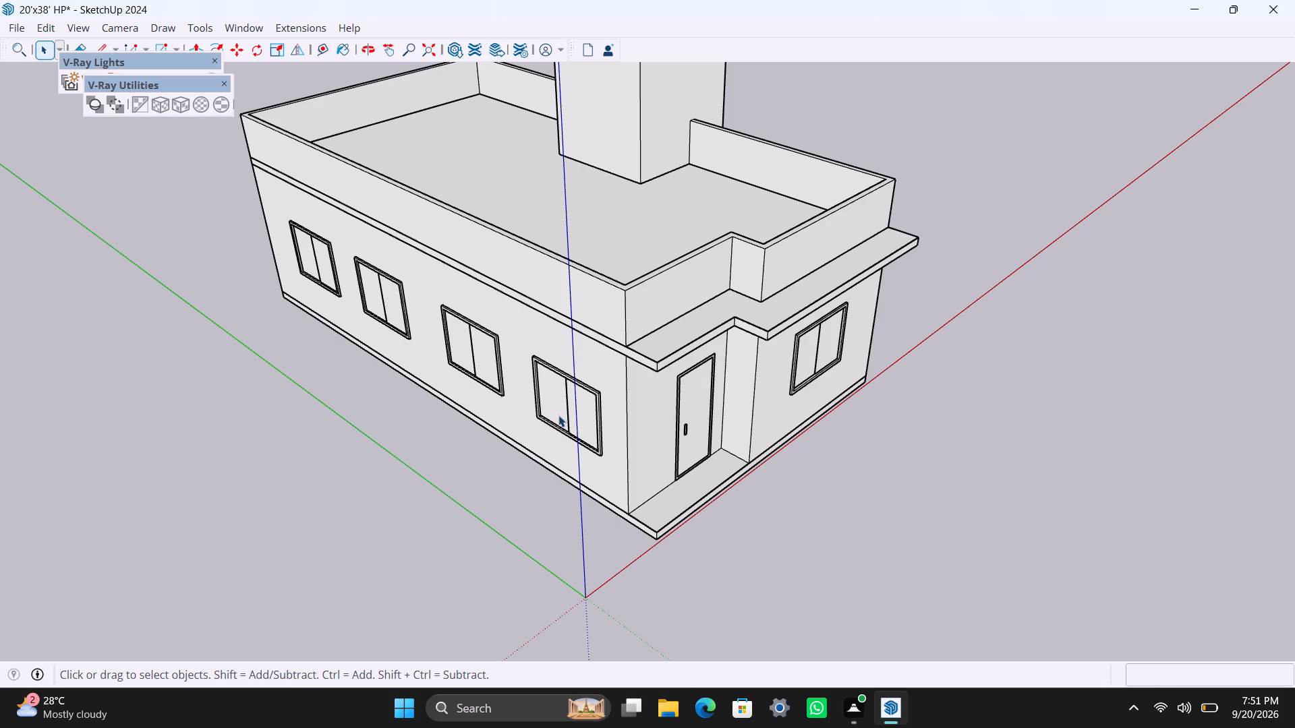
scroll(554, 421, "down", 3)
scroll(568, 433, "up", 4)
Inspect the front elevation from a raised viewpoint, around to the louvred-vent side wall and its projecting stair block.
middle_click_drag(751, 524, 602, 518)
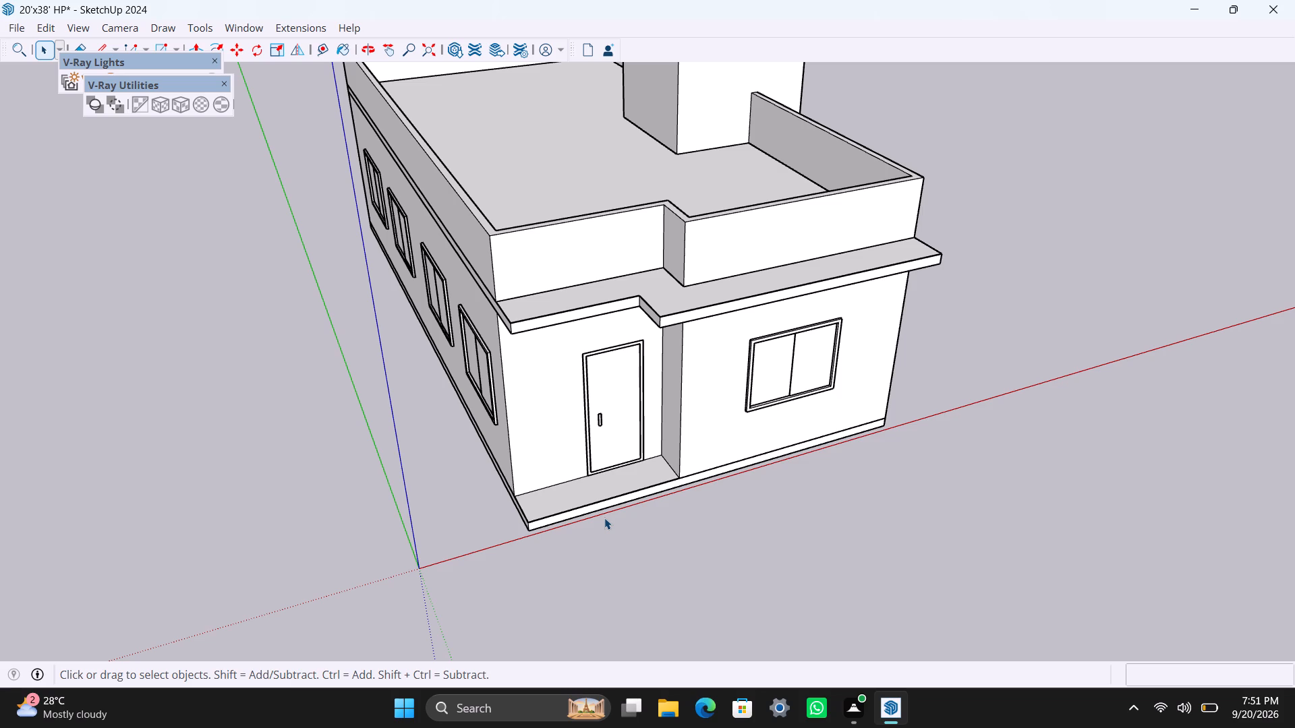
scroll(602, 518, "down", 4)
scroll(599, 518, "up", 3)
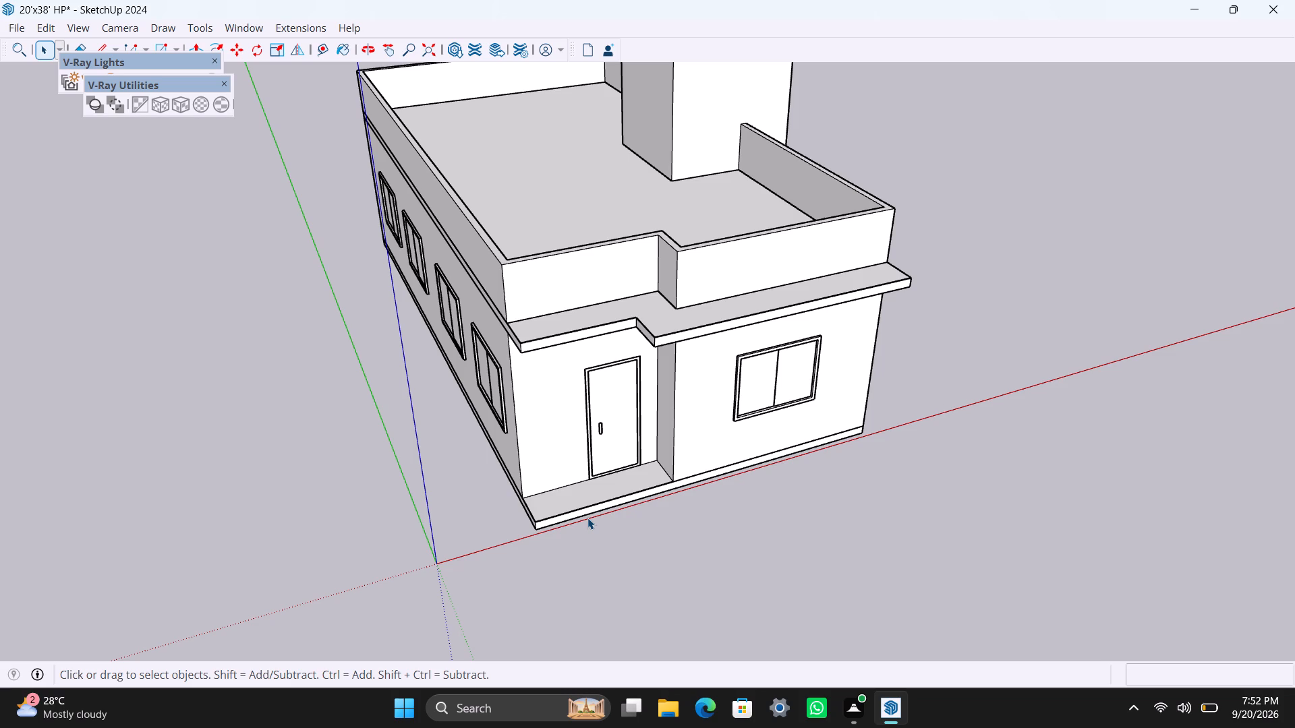
scroll(587, 518, "down", 6)
scroll(723, 485, "up", 5)
middle_click_drag(713, 506, 463, 539)
scroll(585, 517, "up", 3)
scroll(702, 495, "up", 3)
scroll(704, 494, "down", 11)
middle_click_drag(704, 494, 657, 514)
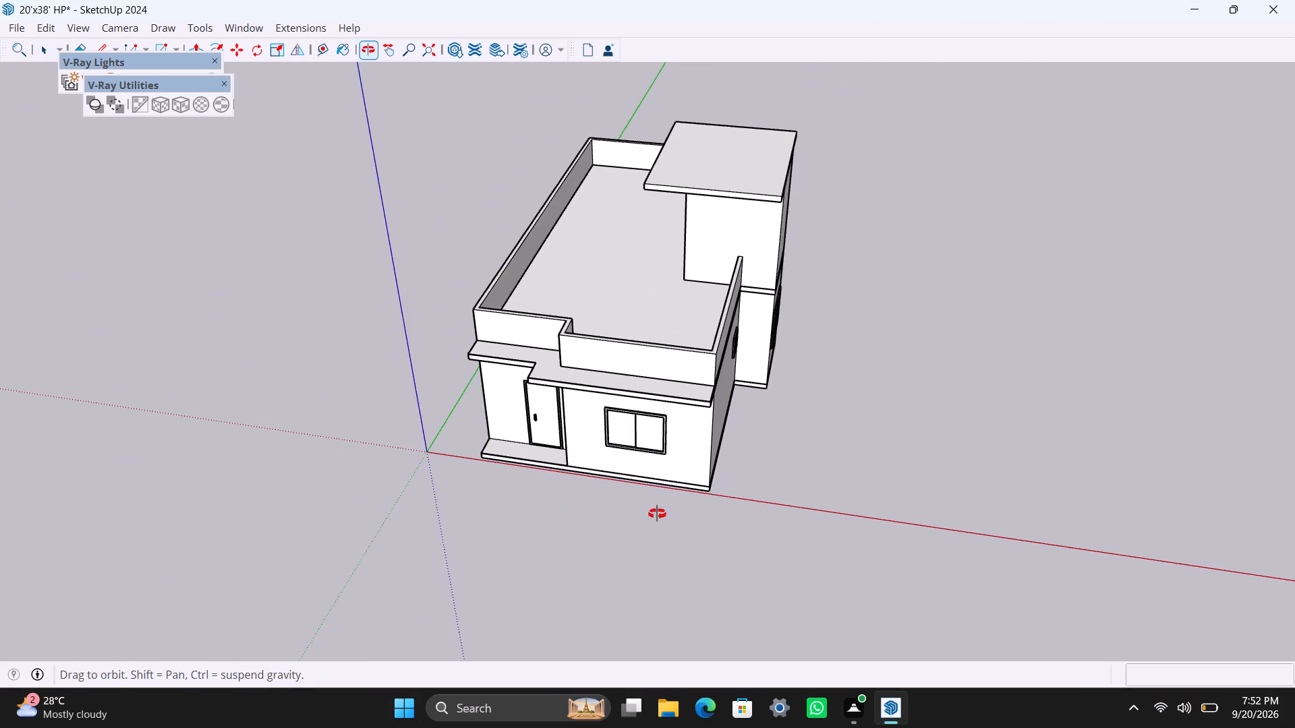
middle_click_drag(657, 514, 613, 531)
scroll(654, 482, "up", 7)
scroll(676, 448, "down", 2)
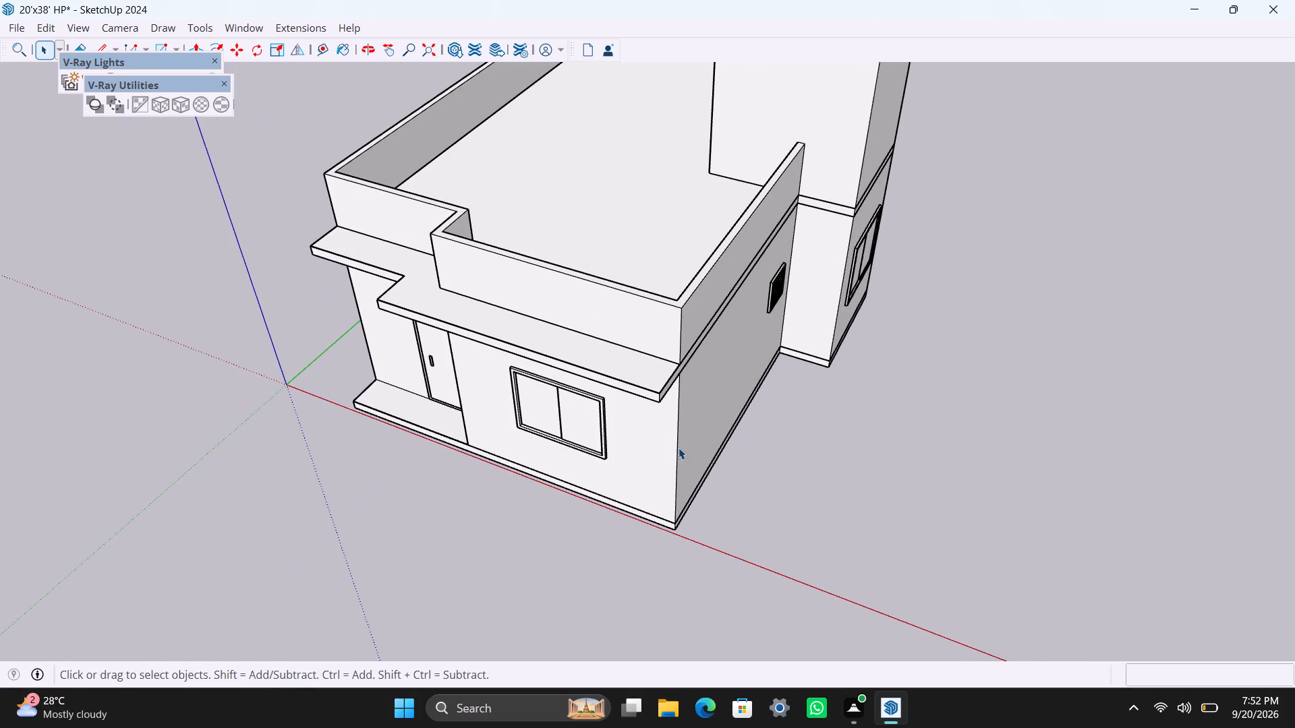
Review the roof and canopy from above the front, around to the whole four-window side and stair tower.
middle_click_drag(679, 448, 768, 532)
scroll(768, 532, "down", 1, "shift")
scroll(737, 555, "up", 4)
scroll(728, 534, "down", 6)
middle_click_drag(738, 533, 851, 468)
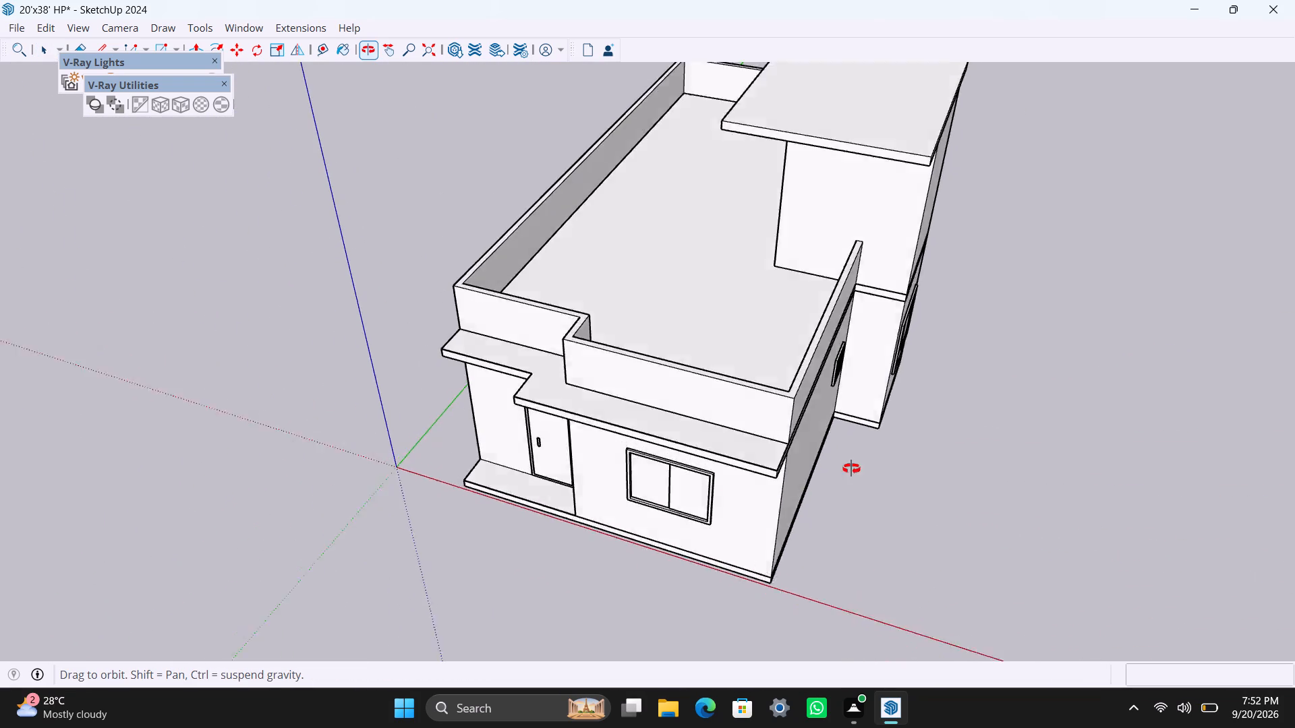
middle_click_drag(851, 468, 1257, 396)
scroll(451, 512, "up", 3)
scroll(456, 499, "down", 4)
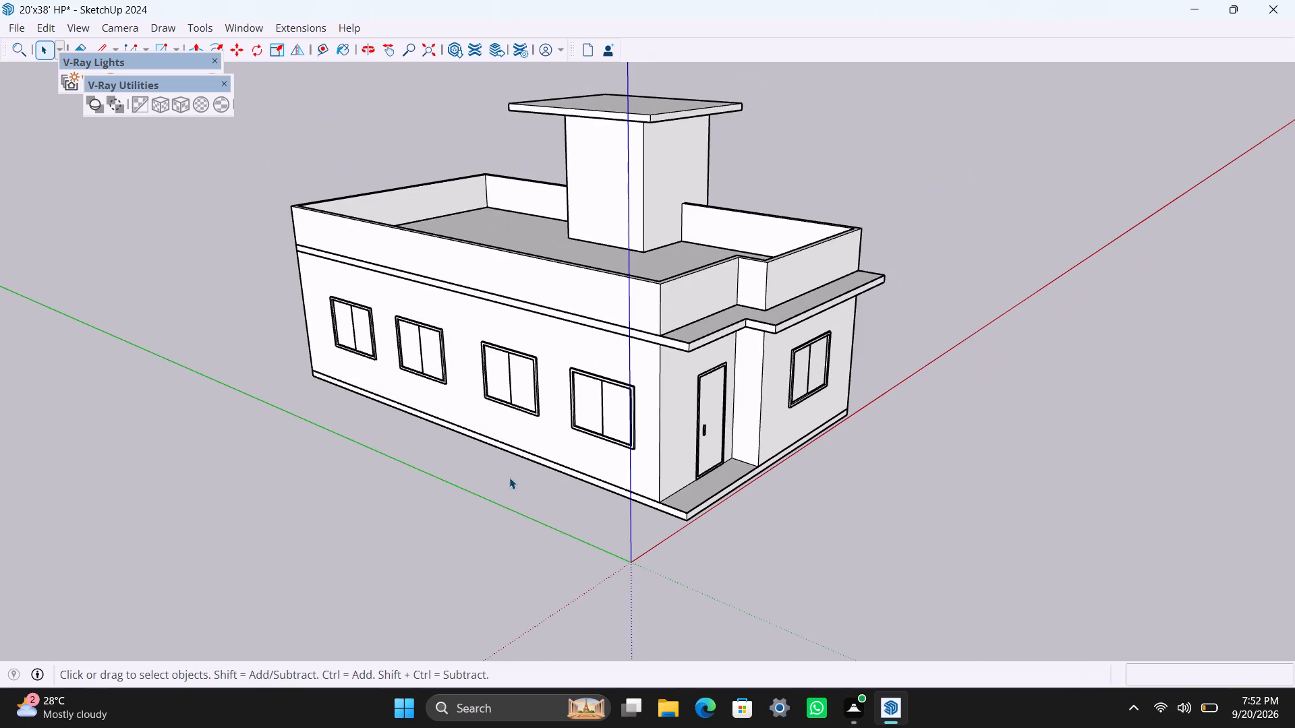
middle_click_drag(511, 479, 556, 557, "shift")
scroll(596, 565, "up", 3)
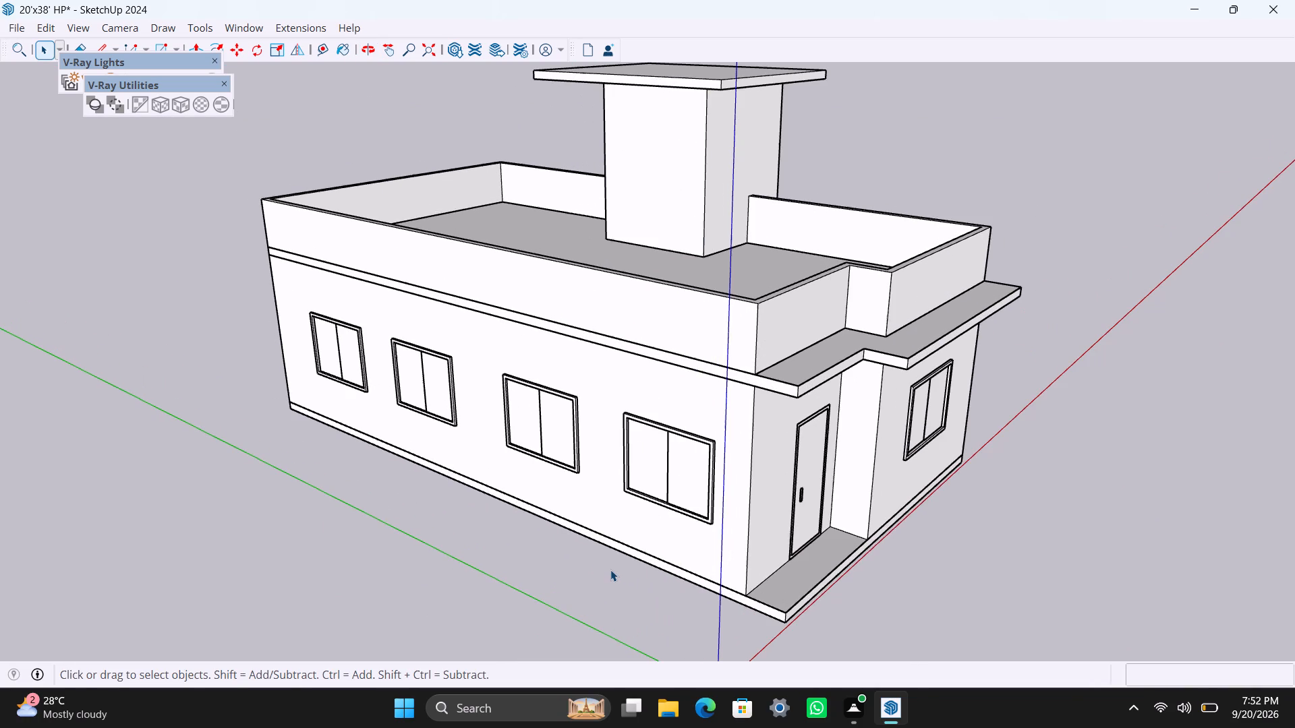
scroll(610, 570, "down", 3)
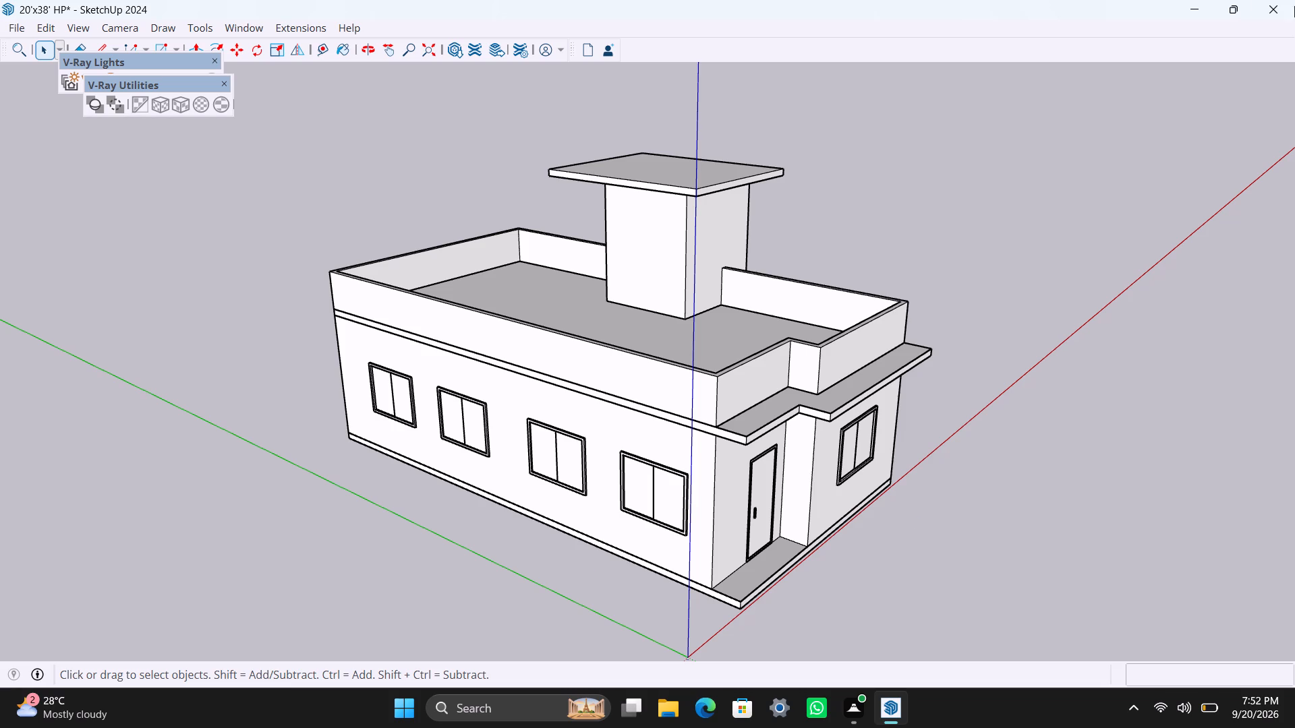
Examine the whole house from the entrance corner and the front, checking the door, front window, stepped canopy, parapet and plinth.
scroll(942, 448, "down", 3)
middle_click_drag(934, 452, 790, 470)
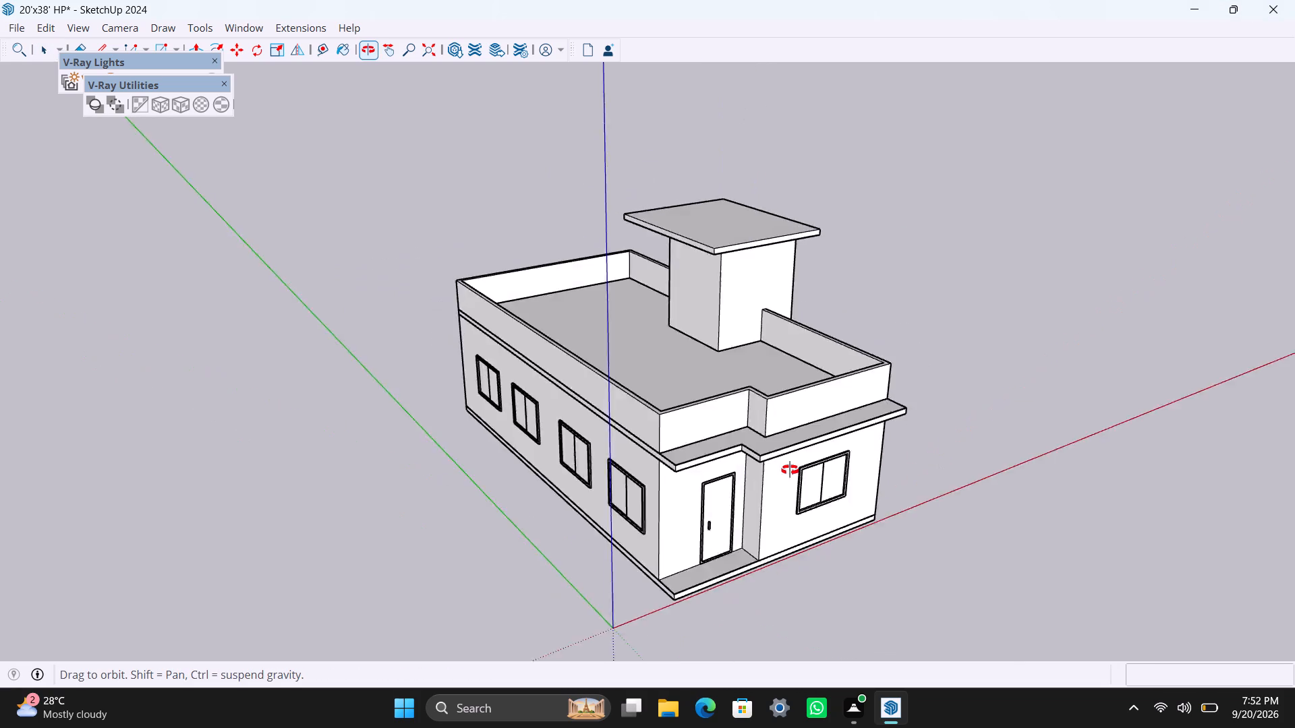
middle_click_drag(790, 470, 810, 466)
scroll(774, 510, "up", 6)
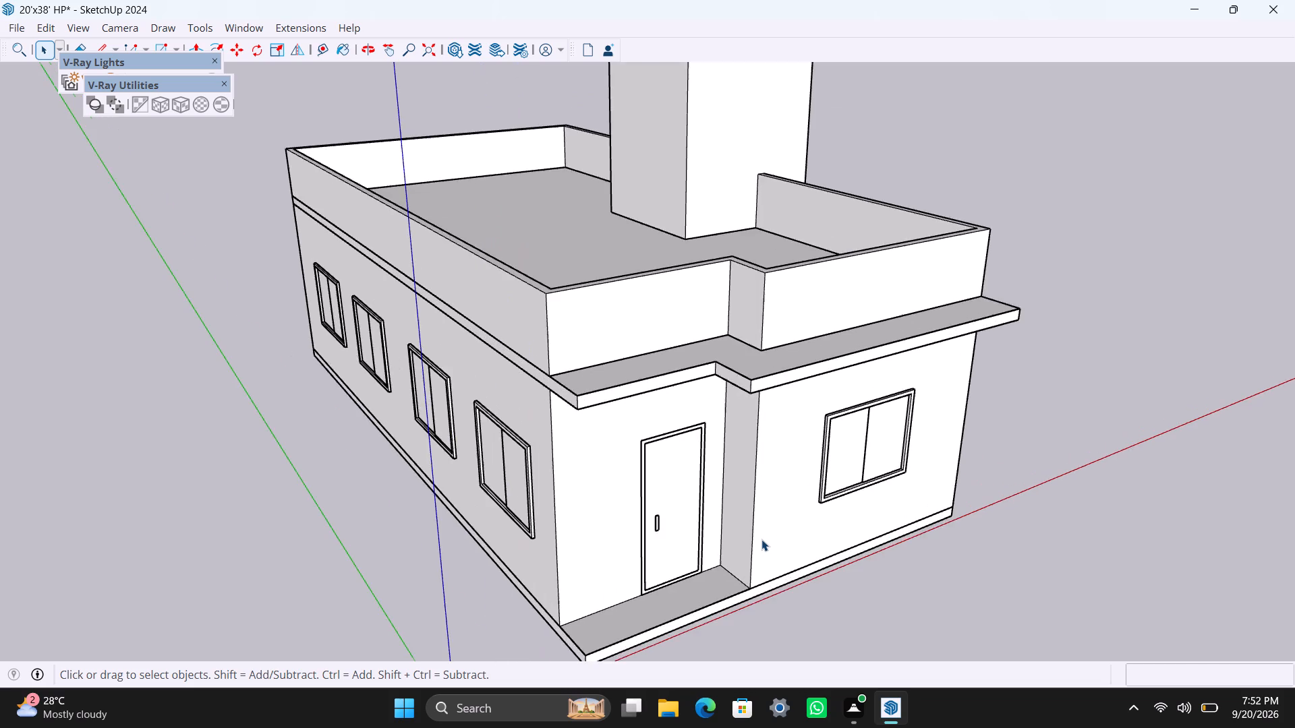
scroll(764, 544, "down", 3)
scroll(764, 543, "up", 1)
scroll(764, 543, "down", 1)
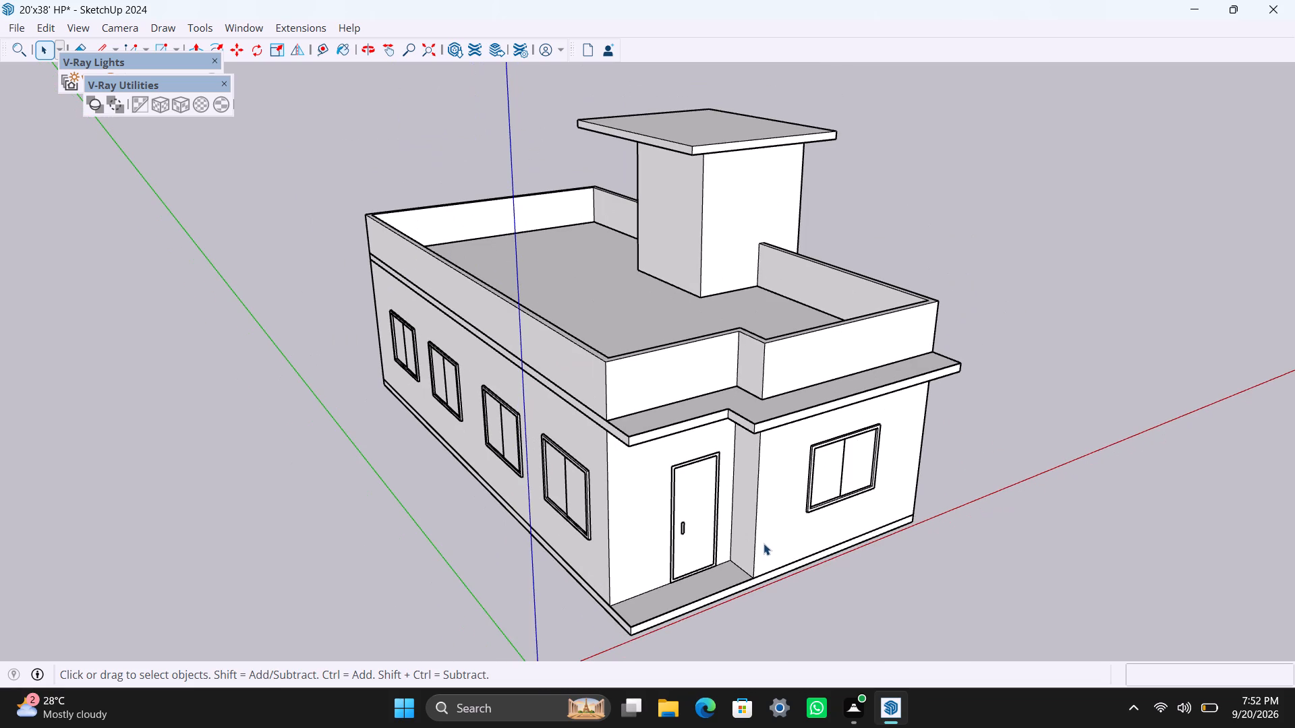
middle_click_drag(764, 543, 757, 559)
scroll(757, 559, "up", 1)
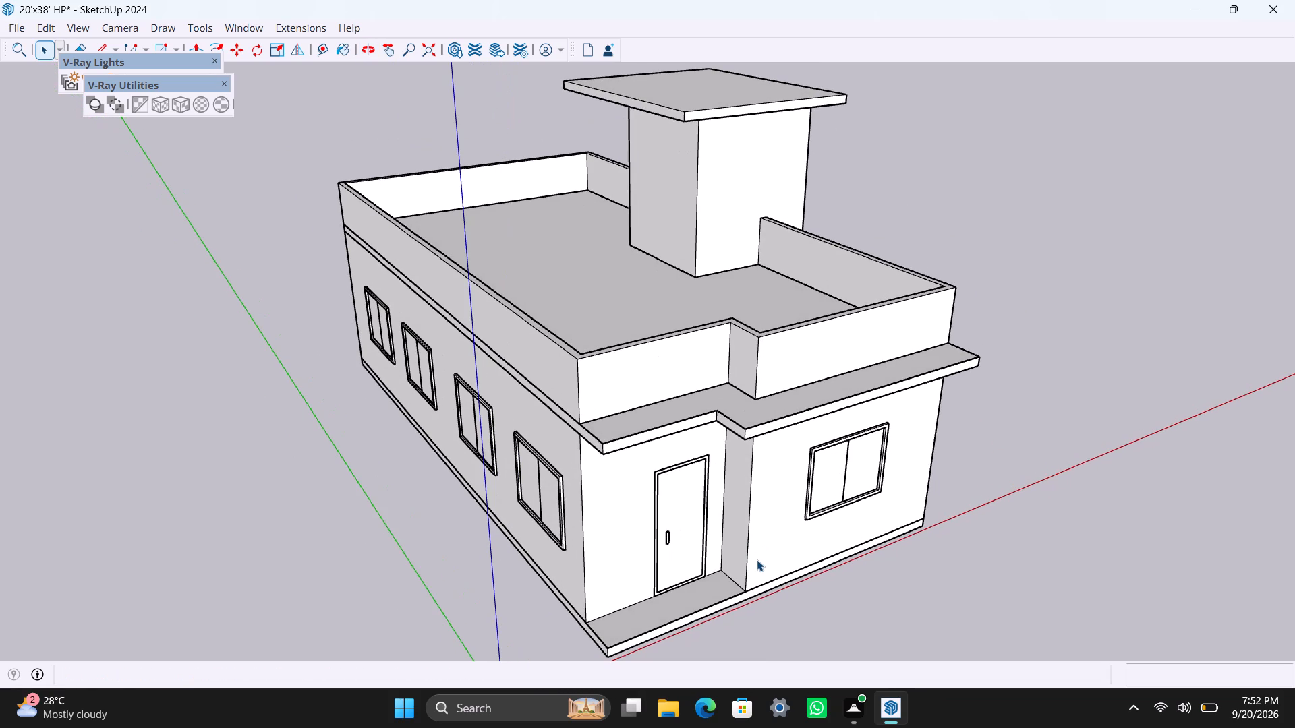
scroll(757, 559, "down", 1)
scroll(757, 559, "up", 1)
scroll(757, 559, "down", 1)
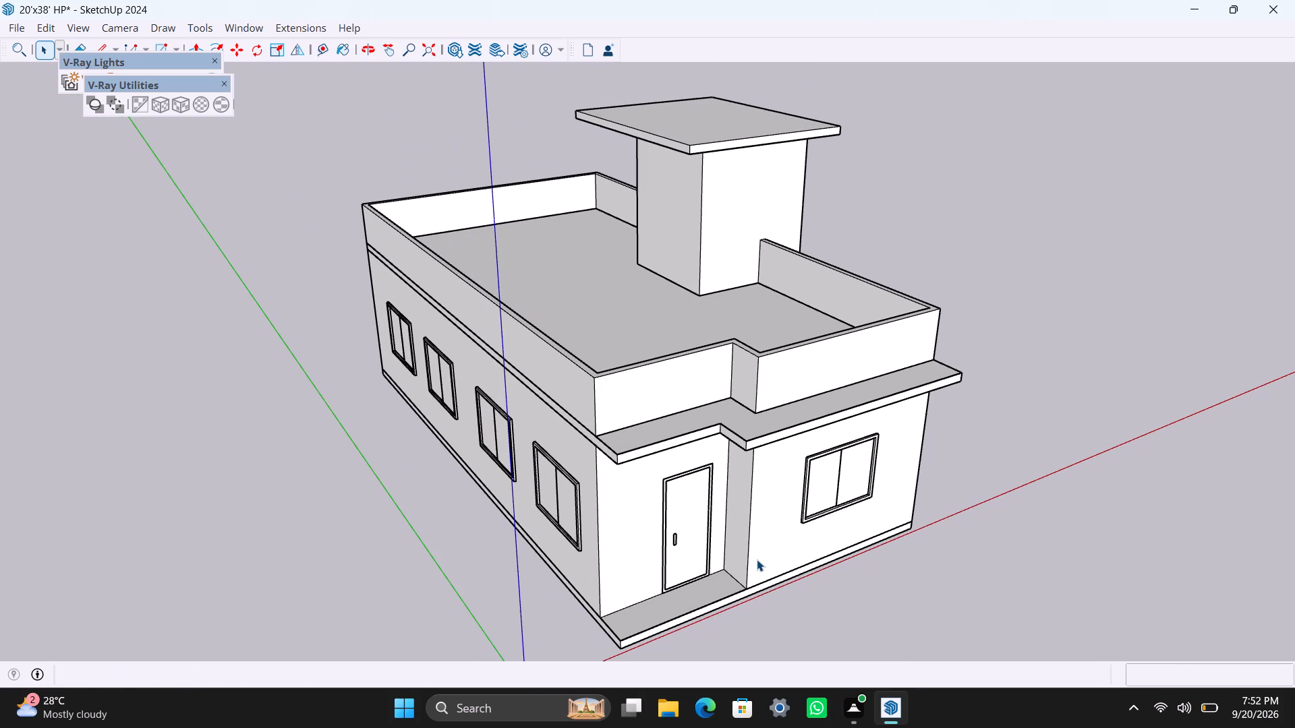
scroll(757, 559, "down", 1)
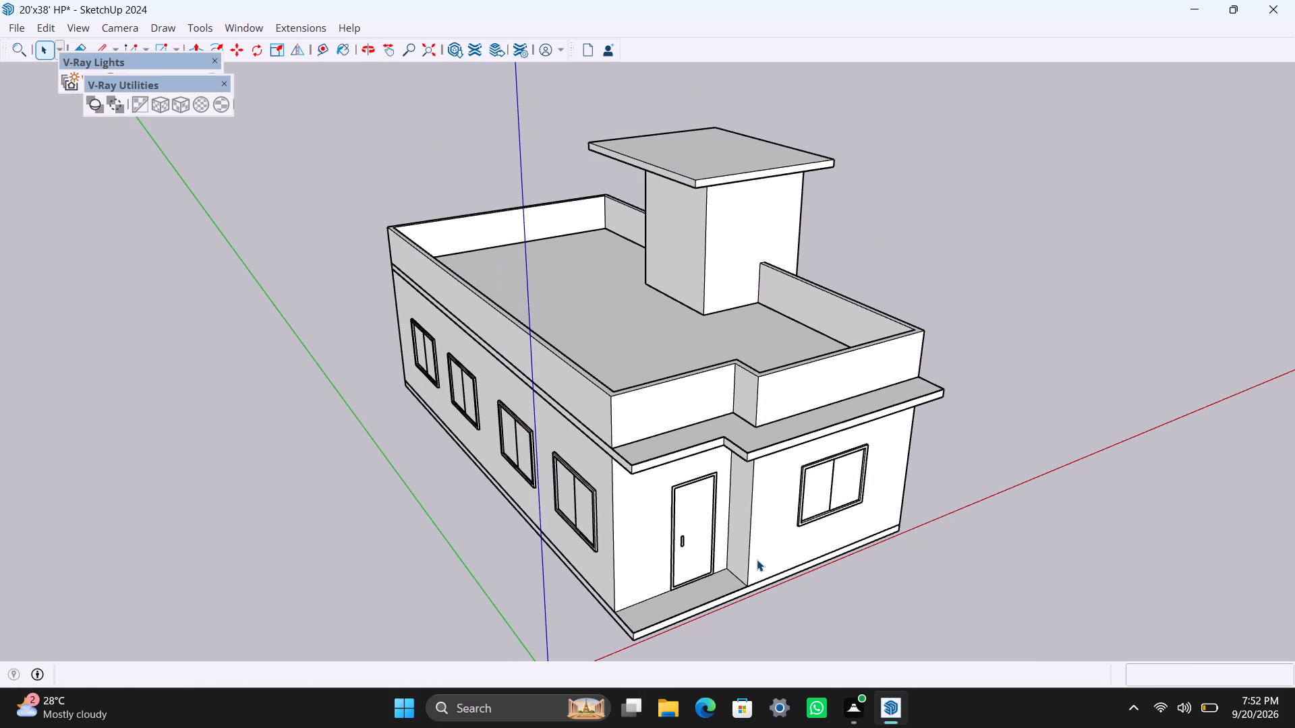
scroll(757, 559, "up", 2)
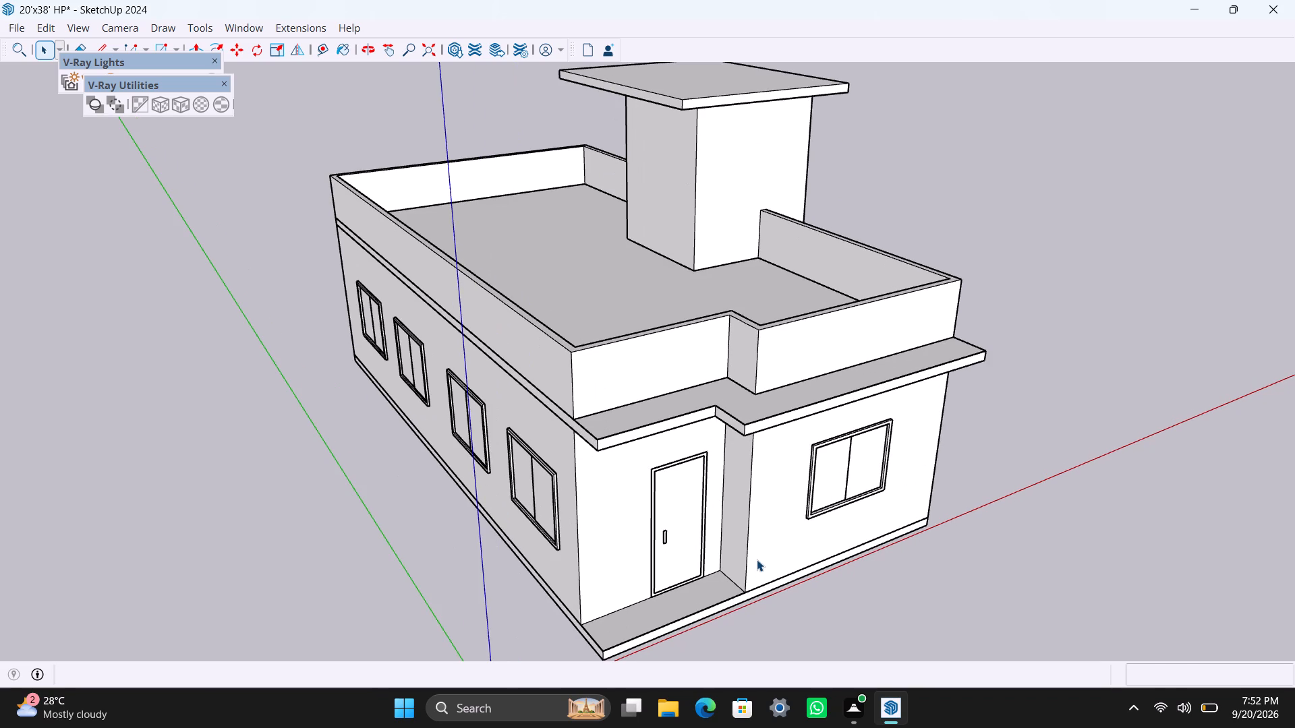
scroll(757, 559, "down", 4)
scroll(757, 559, "up", 3)
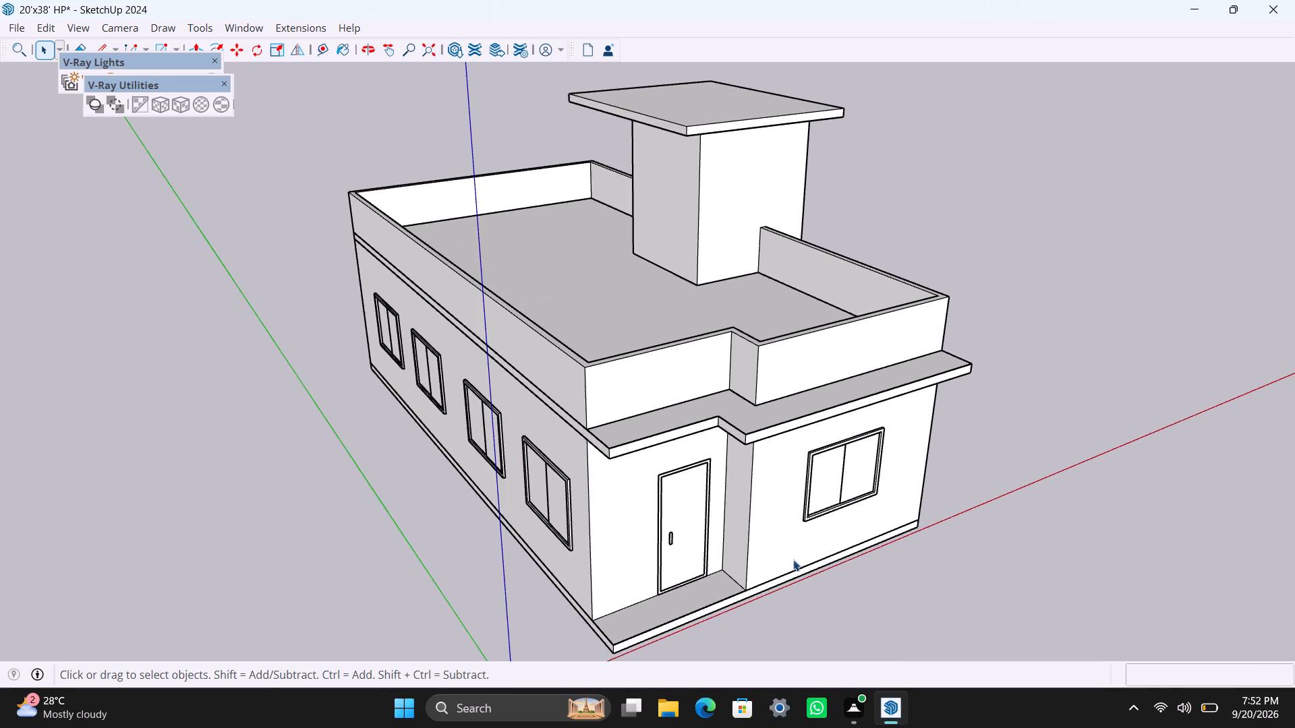
scroll(803, 559, "up", 3)
middle_click_drag(851, 561, 646, 528)
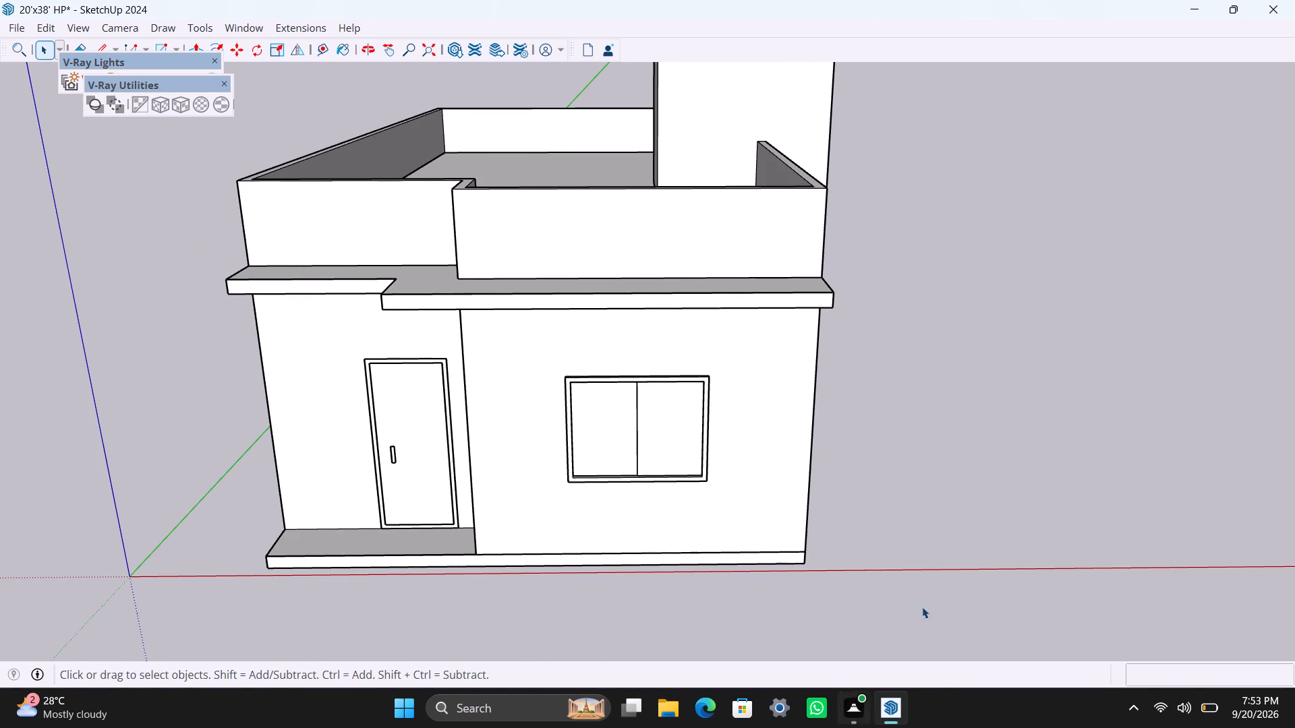
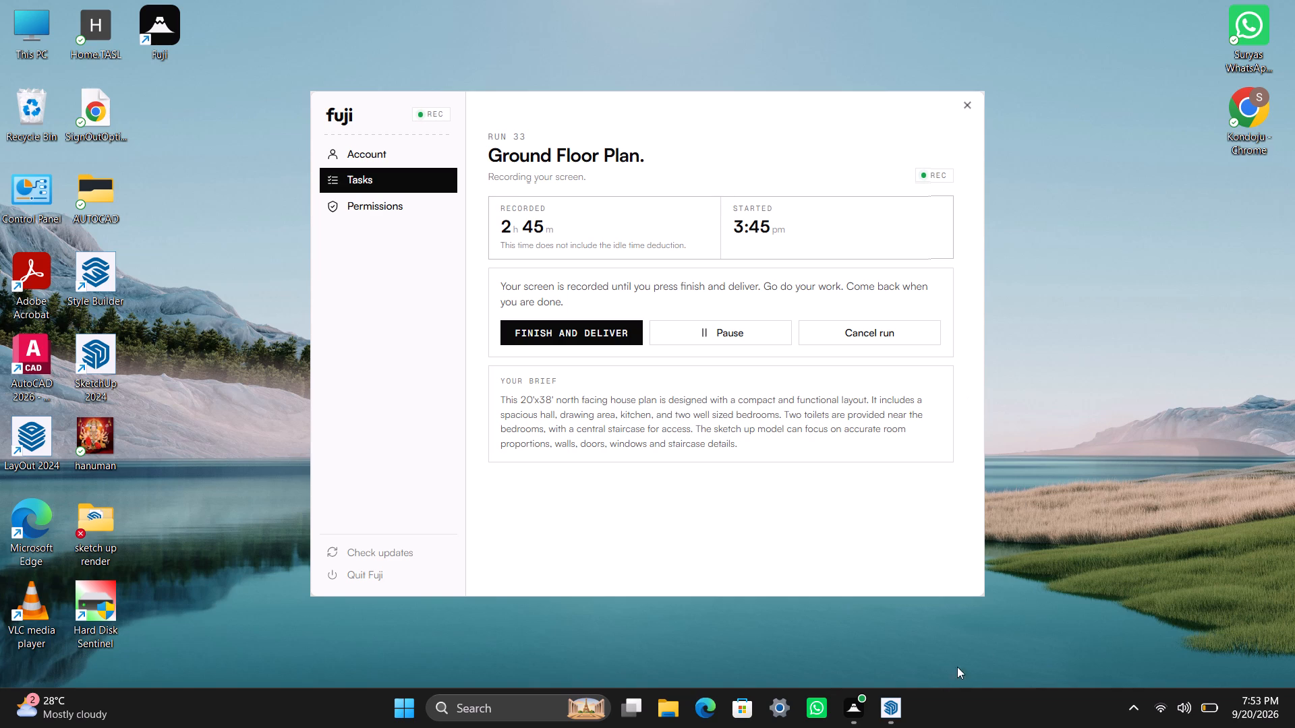
Switch to SketchUp and examine the house front, from the louvred-vent side wall around to the entrance corner.
left_click(898, 704)
scroll(893, 304, "down", 5)
middle_click_drag(867, 377, 849, 377)
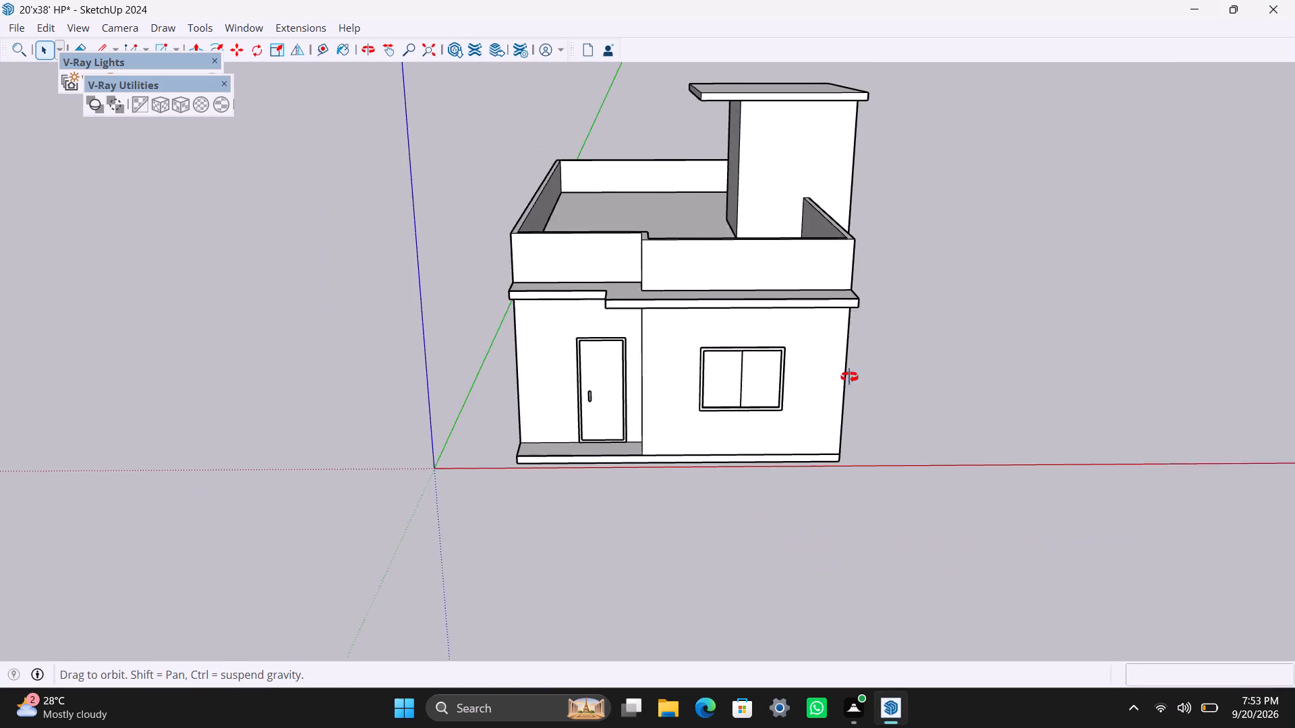
middle_click_drag(849, 377, 573, 421)
scroll(583, 421, "up", 4)
middle_click_drag(594, 425, 712, 462)
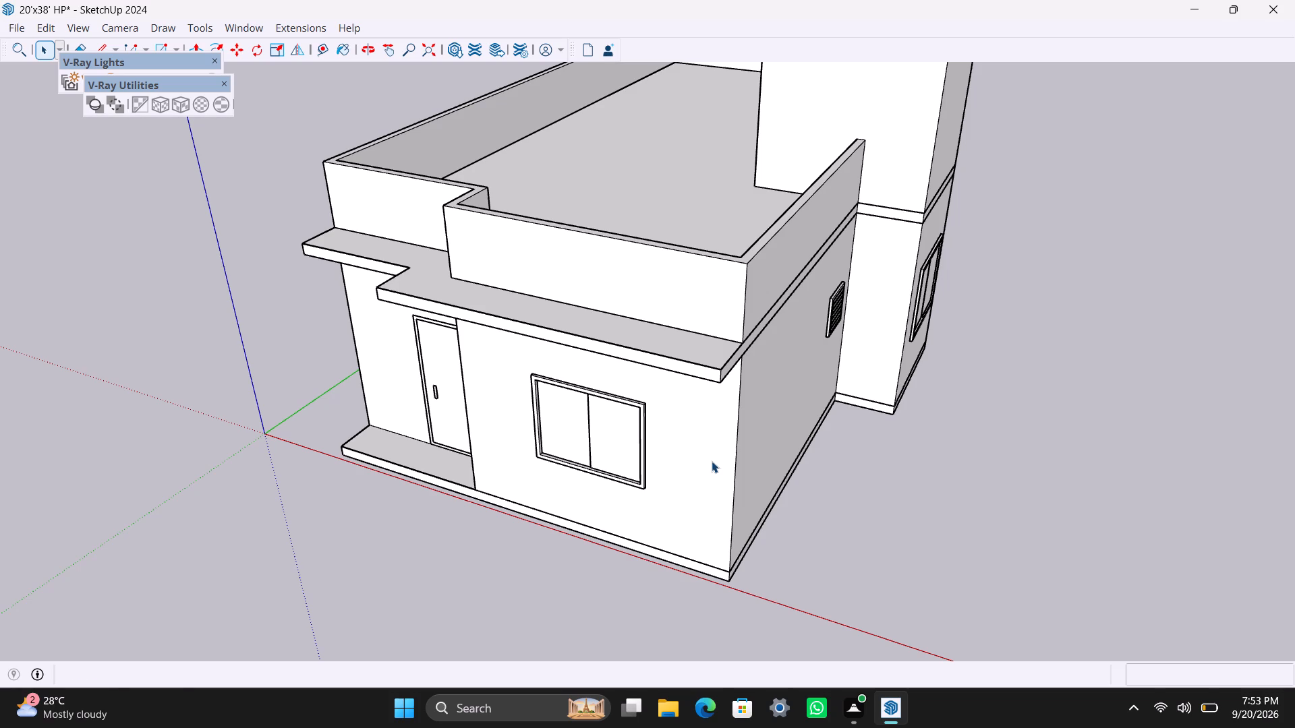
scroll(706, 447, "down", 2)
scroll(712, 444, "up", 6)
middle_click_drag(732, 429, 1294, 314)
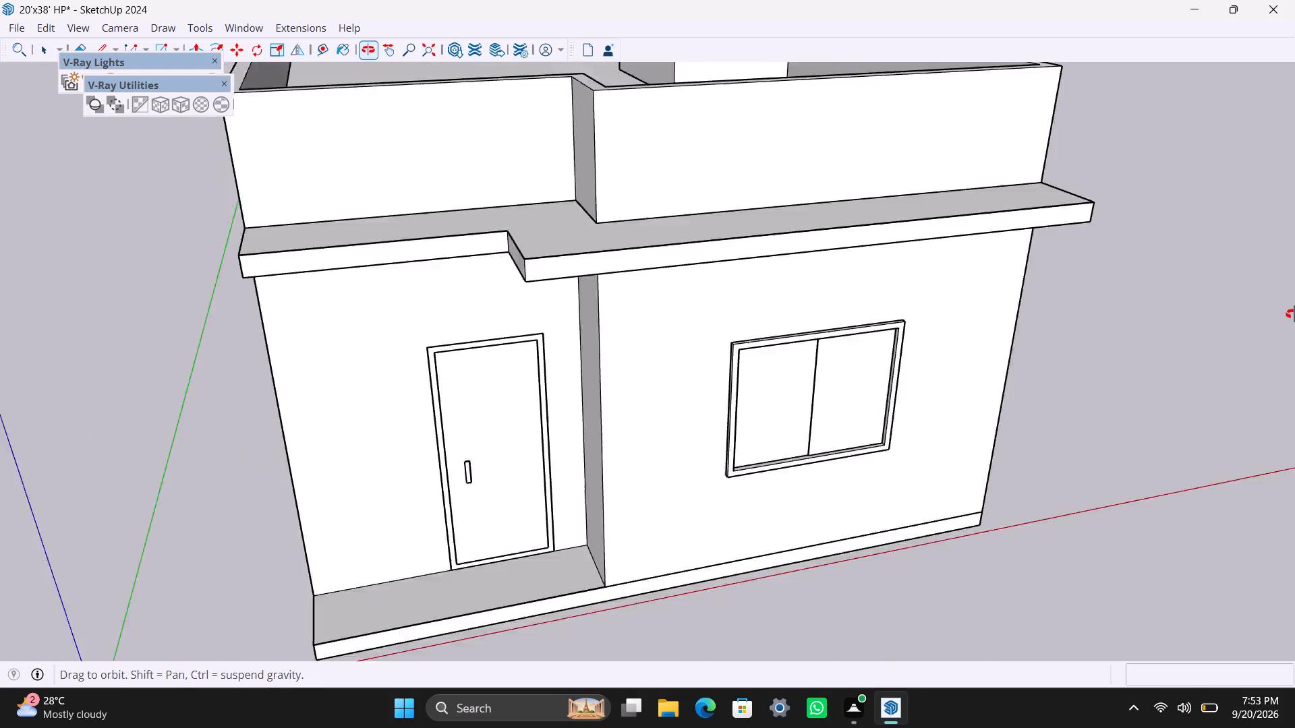
middle_click_drag(1294, 314, 1238, 392)
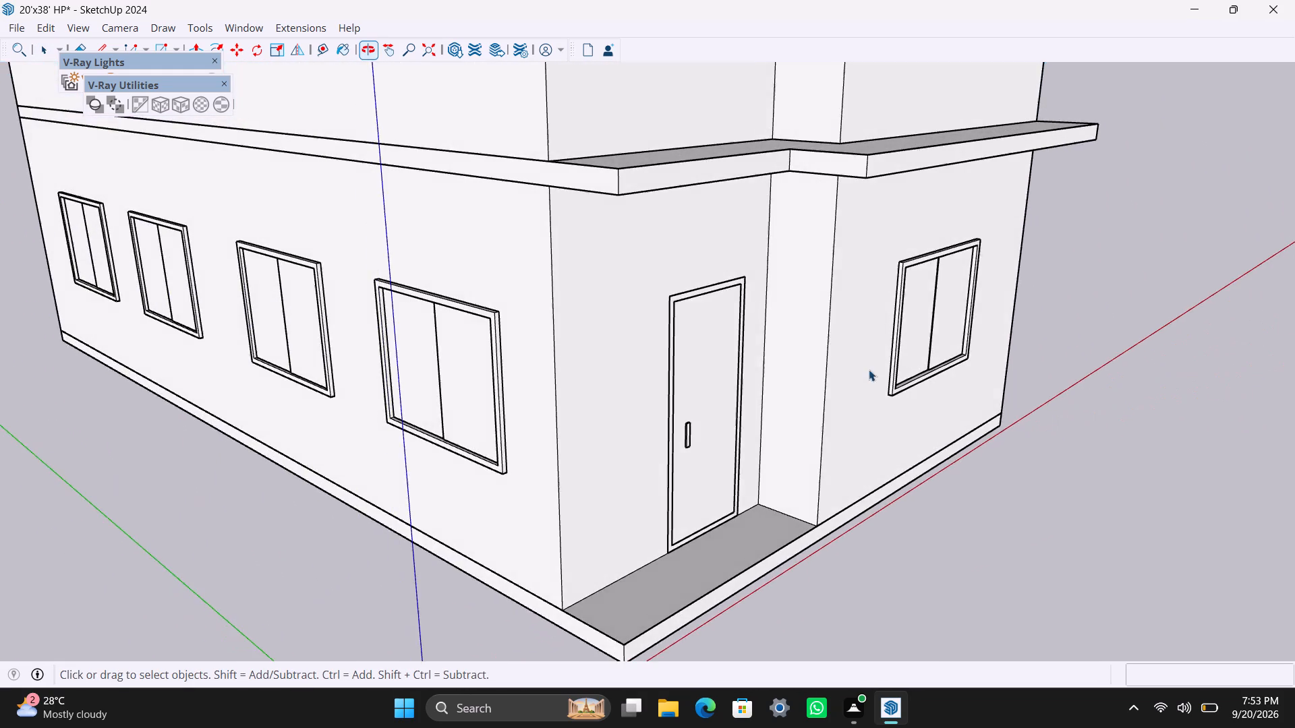
Examine the entrance corner, four-window side wall, stepped canopy and roof parapet from eye level and from above.
scroll(444, 307, "down", 6)
scroll(490, 275, "down", 4)
scroll(523, 245, "up", 3)
scroll(536, 241, "down", 2)
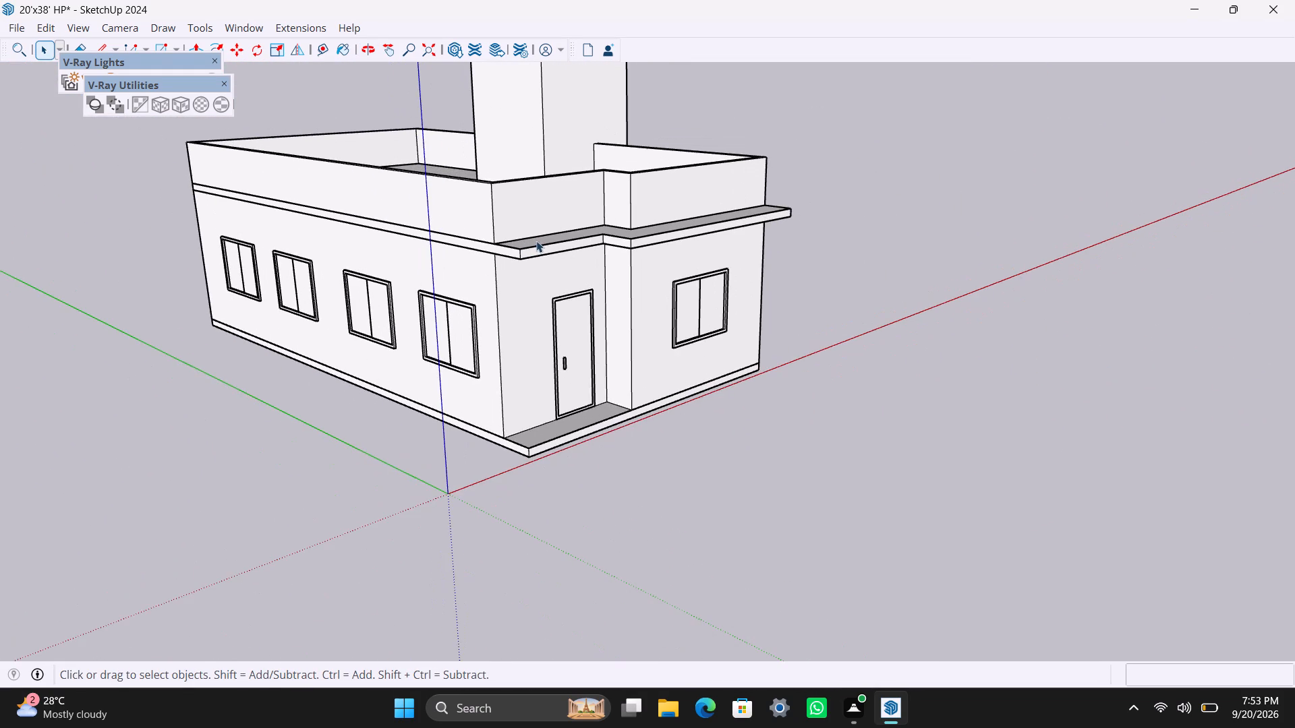
middle_click_drag(536, 241, 628, 371, "shift")
scroll(628, 371, "up", 3)
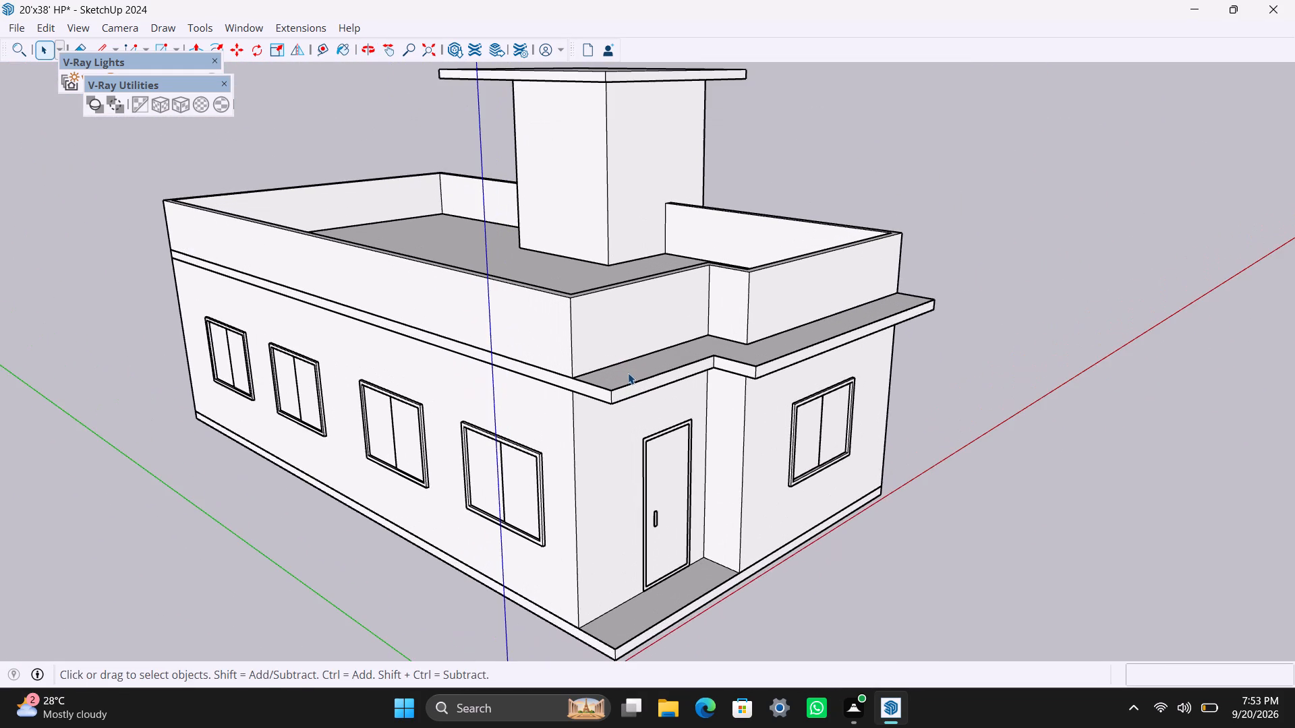
middle_click_drag(628, 375, 652, 377, "shift")
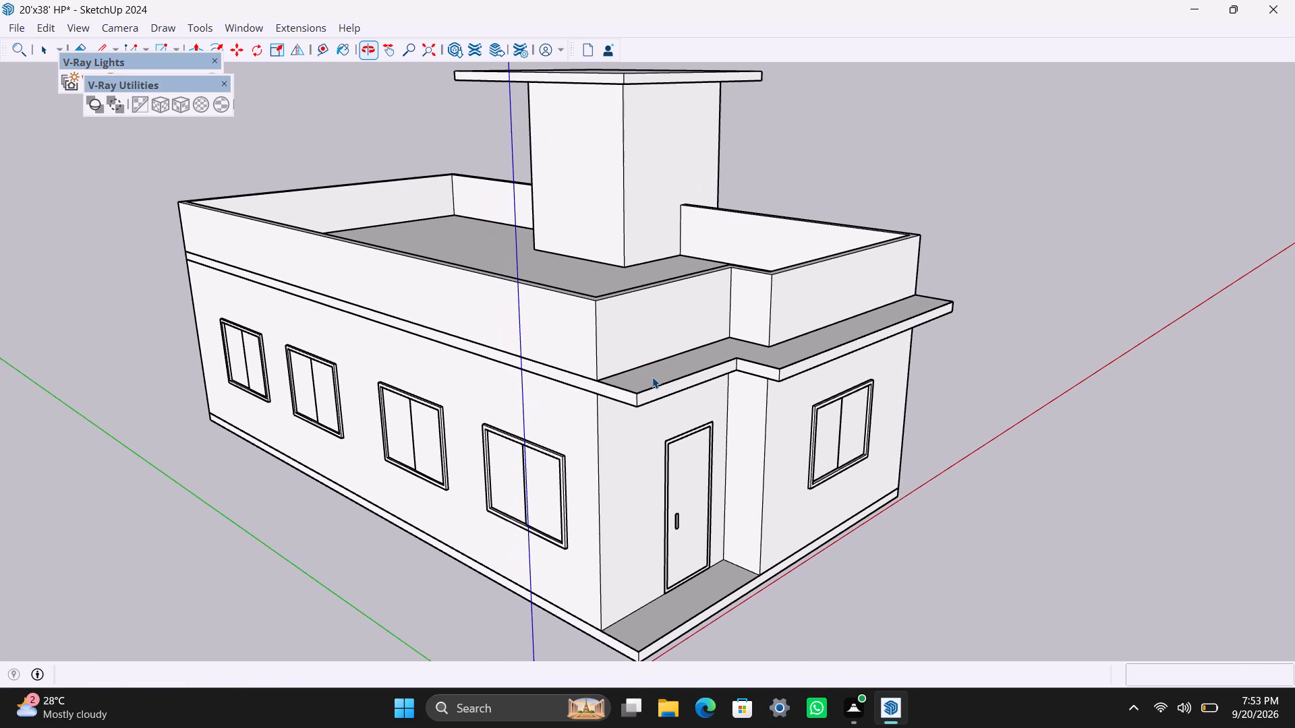
scroll(652, 377, "down", 1)
scroll(652, 377, "up", 1)
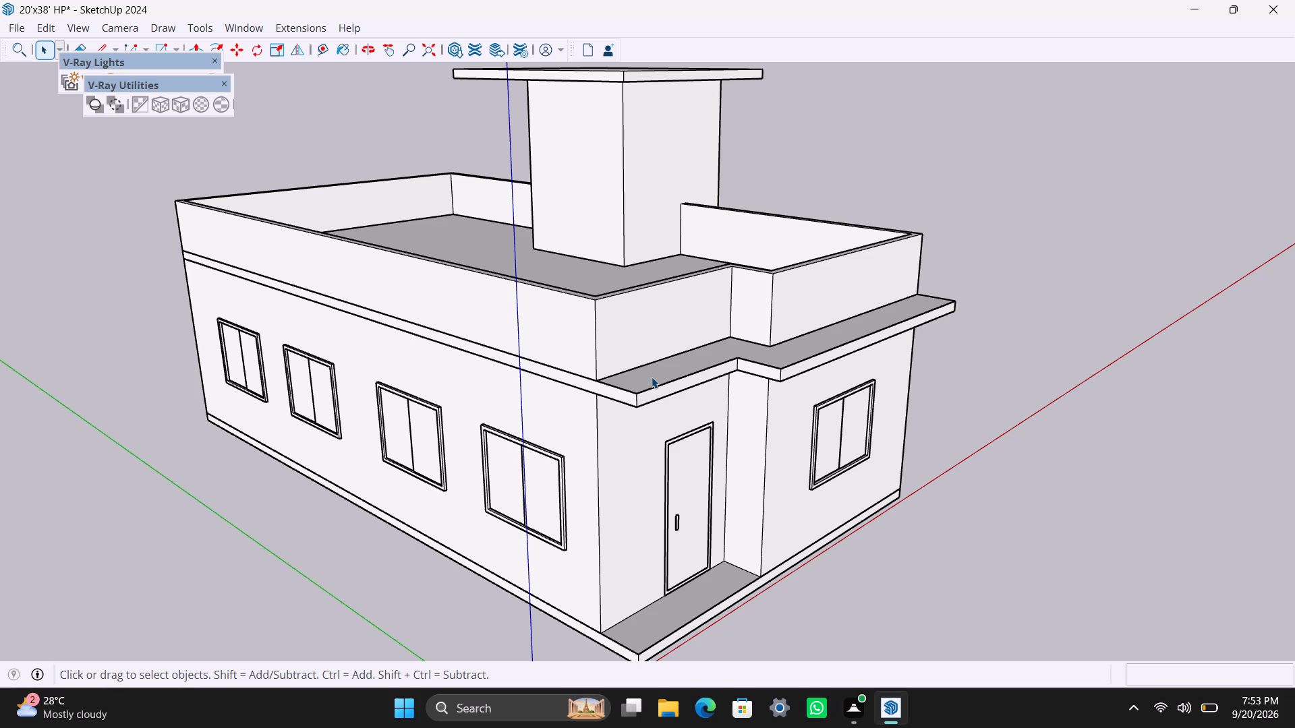
scroll(667, 441, "down", 4)
scroll(872, 512, "up", 3)
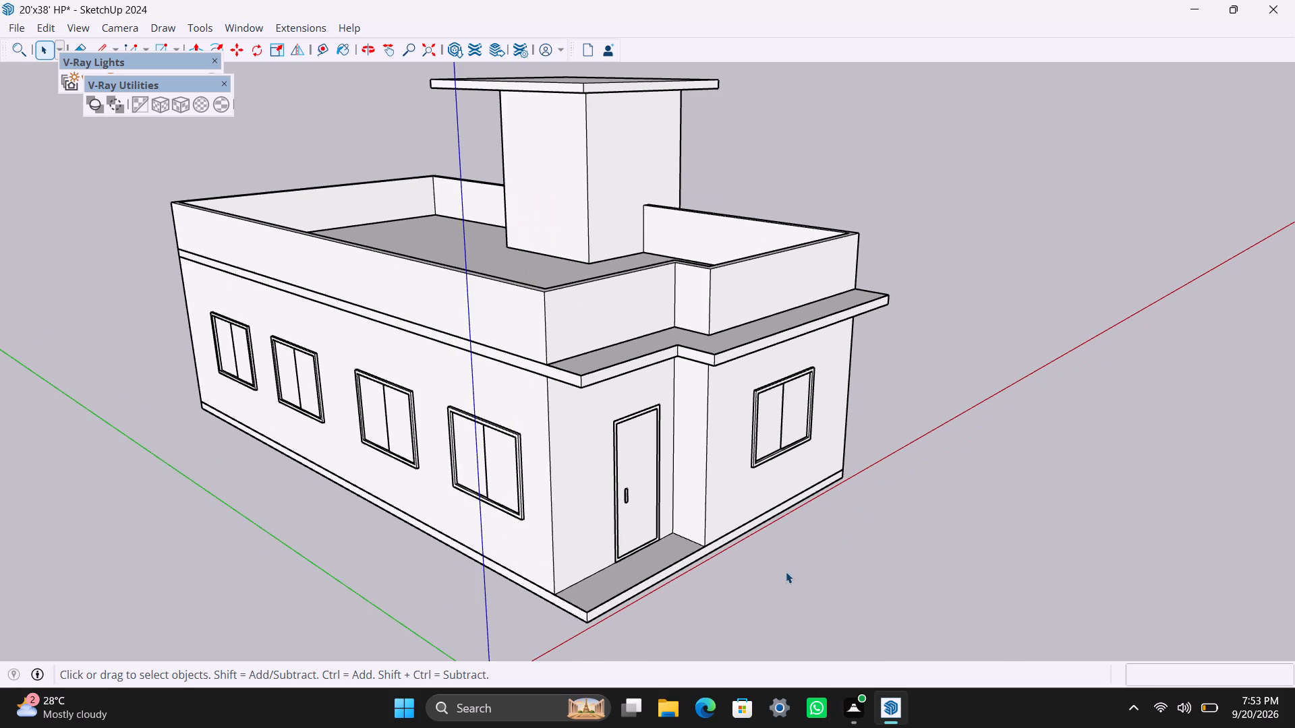
middle_click_drag(785, 572, 739, 721)
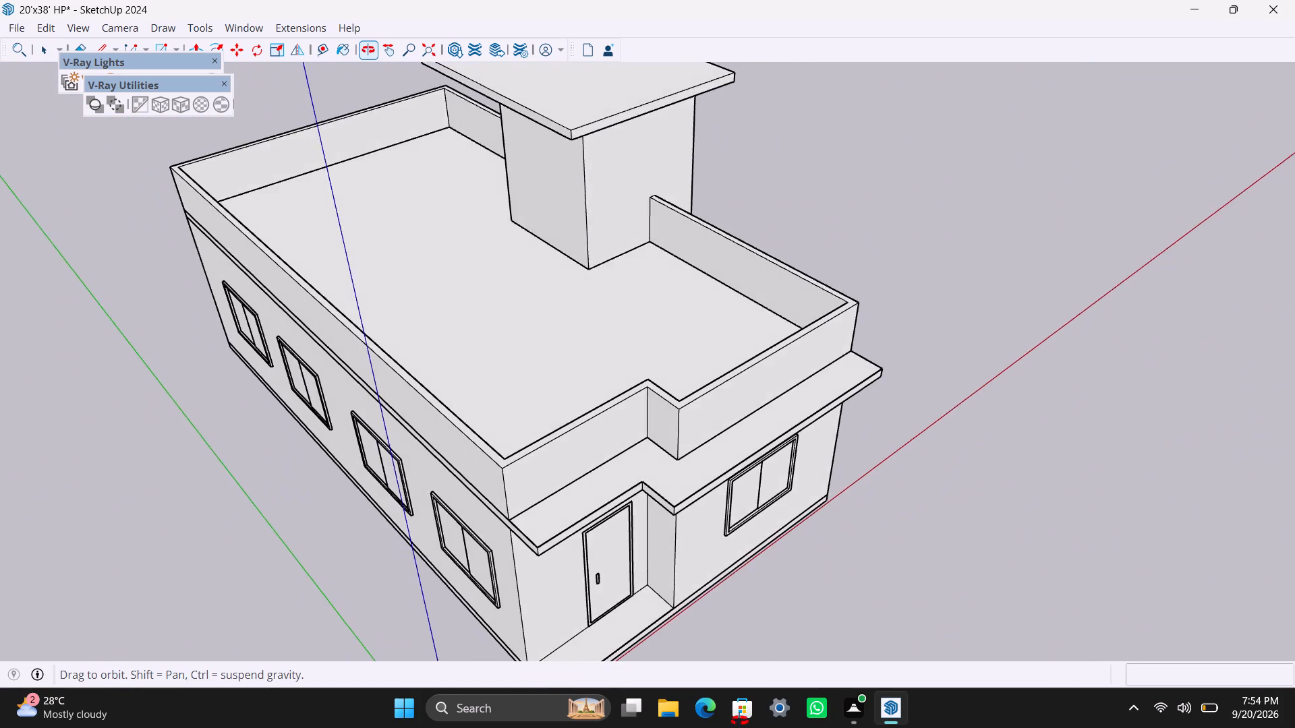
middle_click_drag(739, 721, 837, 607)
scroll(811, 578, "down", 4)
scroll(645, 336, "up", 4)
scroll(650, 352, "down", 9)
Examine the front elevation, around to the four-window side, the roof terrace and the stair tower from above.
middle_click_drag(740, 533, 269, 520)
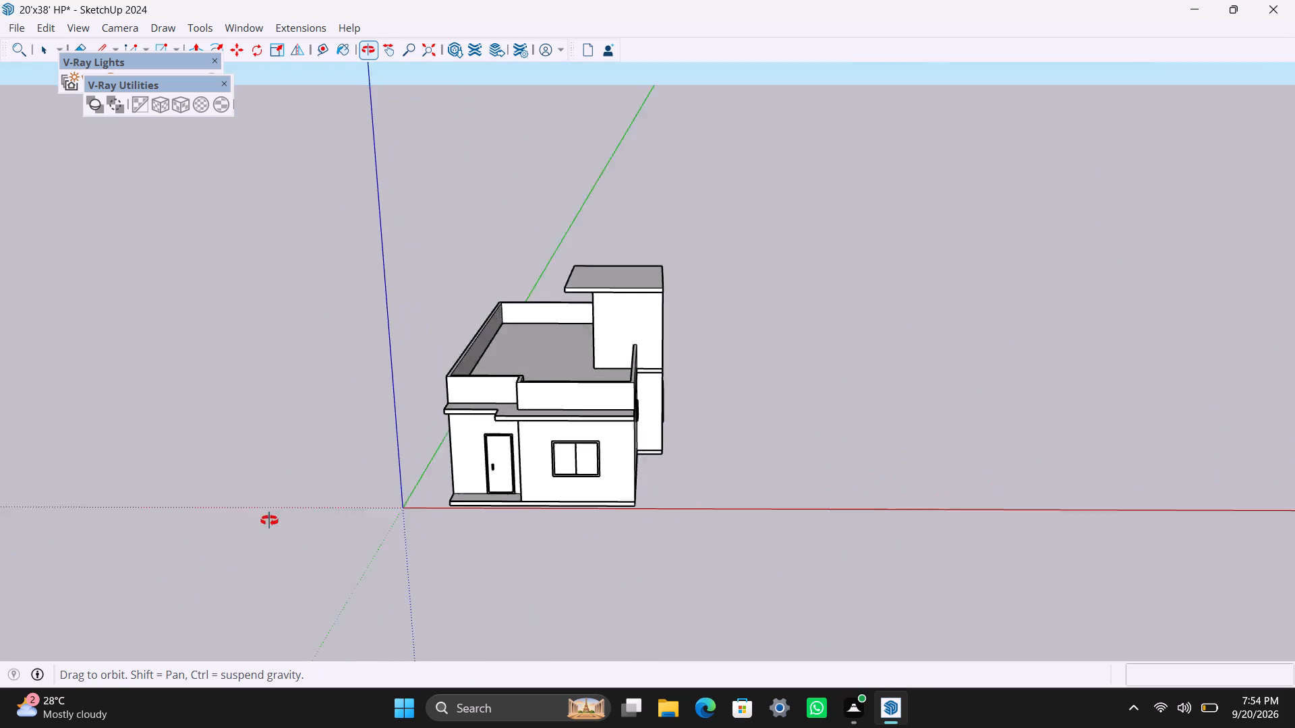
middle_click_drag(269, 520, 258, 522)
scroll(675, 442, "up", 3)
middle_click_drag(669, 460, 1008, 548)
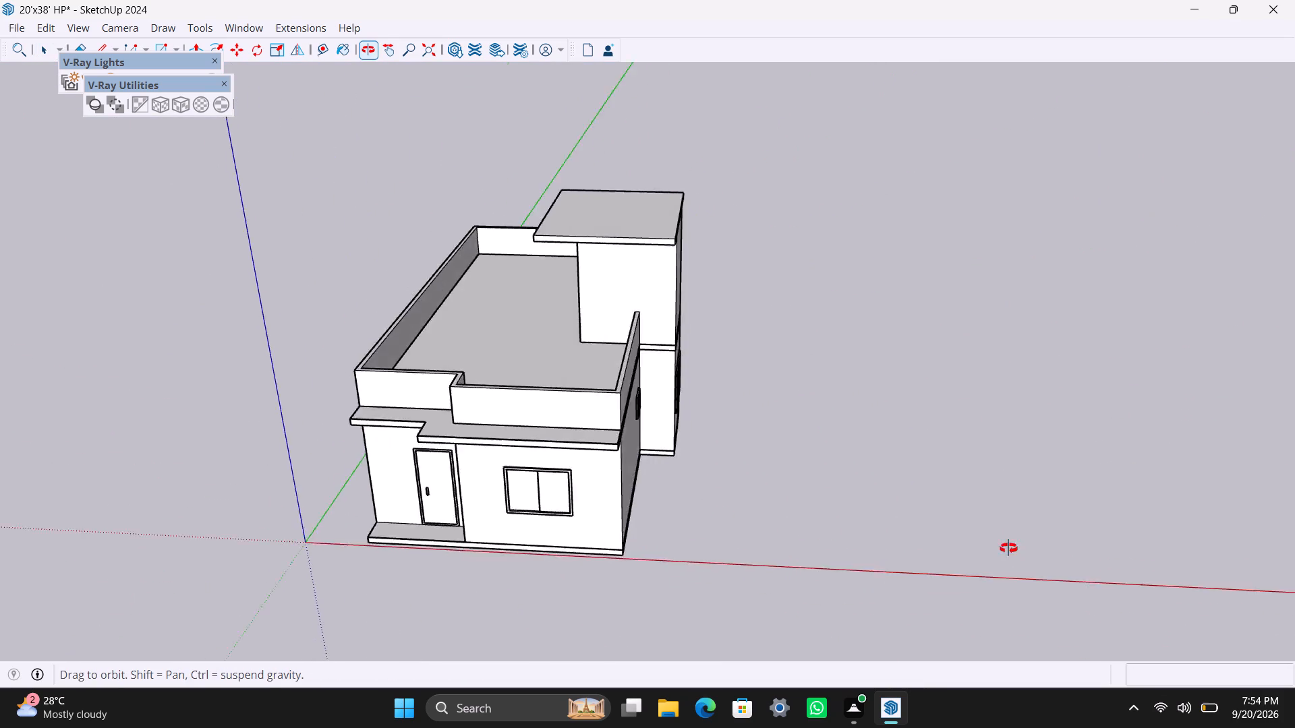
middle_click_drag(1008, 548, 1132, 543)
scroll(509, 508, "up", 2)
scroll(687, 510, "up", 2)
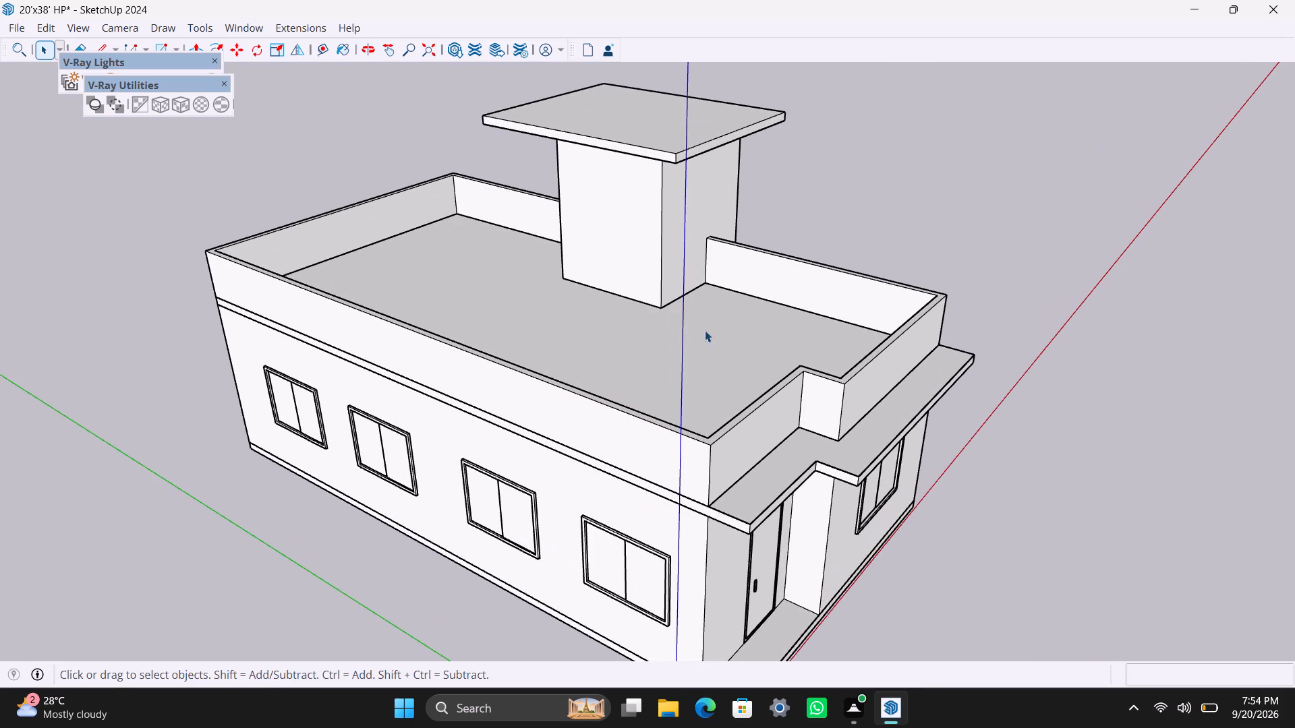
scroll(650, 268, "up", 1)
scroll(610, 289, "down", 2)
middle_click_drag(633, 335, 778, 383)
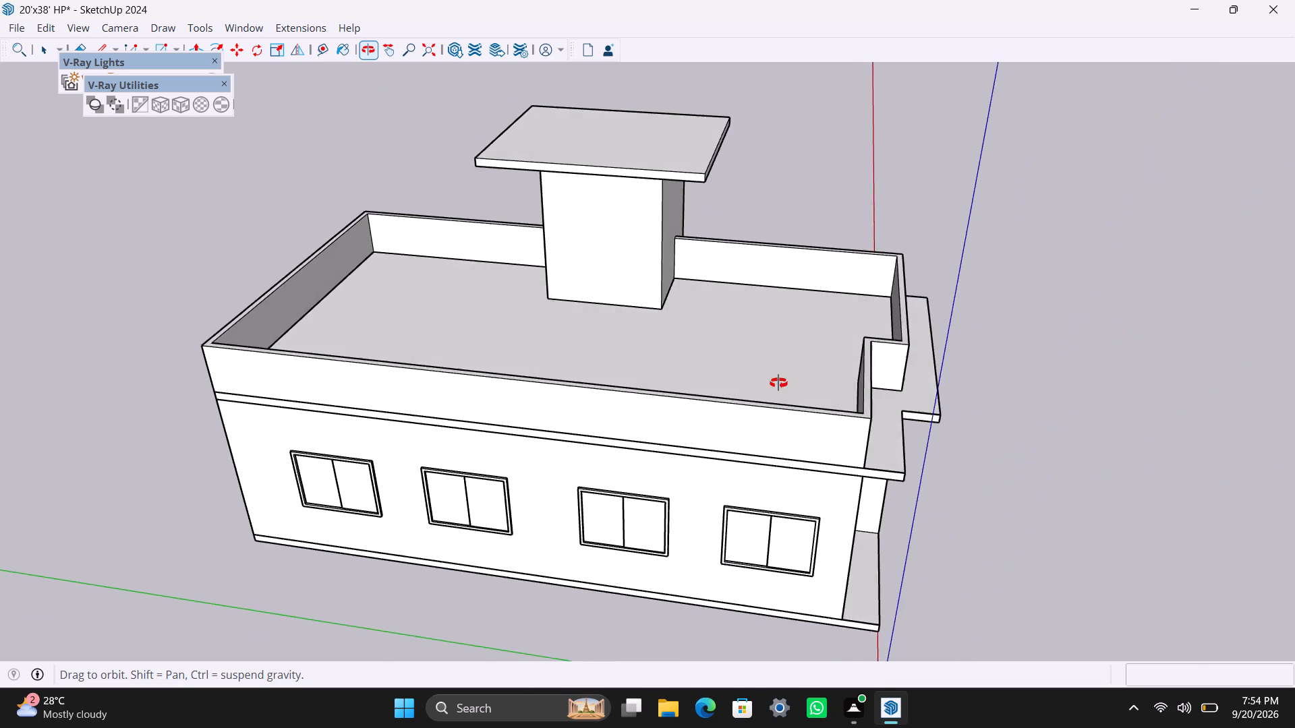
middle_click_drag(778, 383, 857, 344)
Open the group containing the stair tower and place a horizontal guide 3' below the top of its roof-facing wall.
scroll(792, 303, "up", 1)
middle_click_drag(712, 270, 710, 314)
scroll(546, 223, "up", 2)
double_click(548, 239)
scroll(548, 253, "up", 2)
middle_click_drag(544, 319, 544, 317)
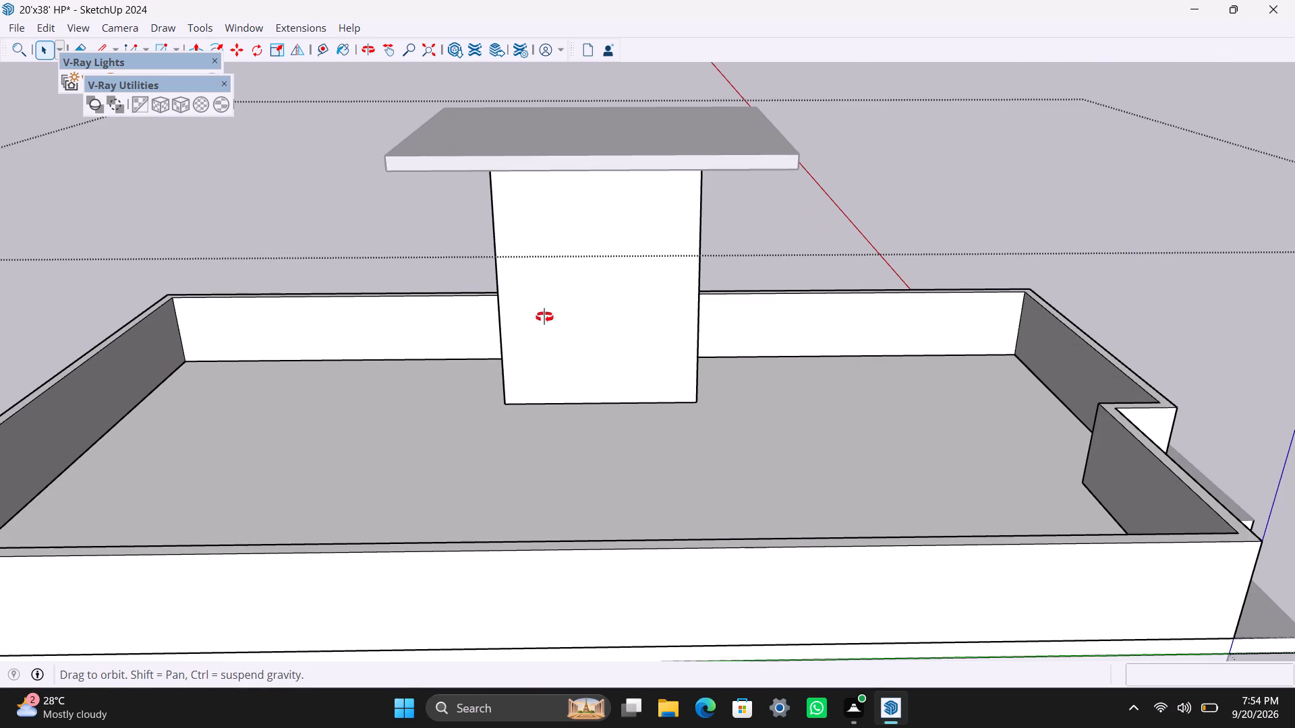
middle_click_drag(544, 317, 567, 255)
scroll(628, 185, "up", 3)
scroll(594, 231, "up", 1)
middle_click_drag(594, 231, 594, 206)
scroll(606, 153, "up", 2)
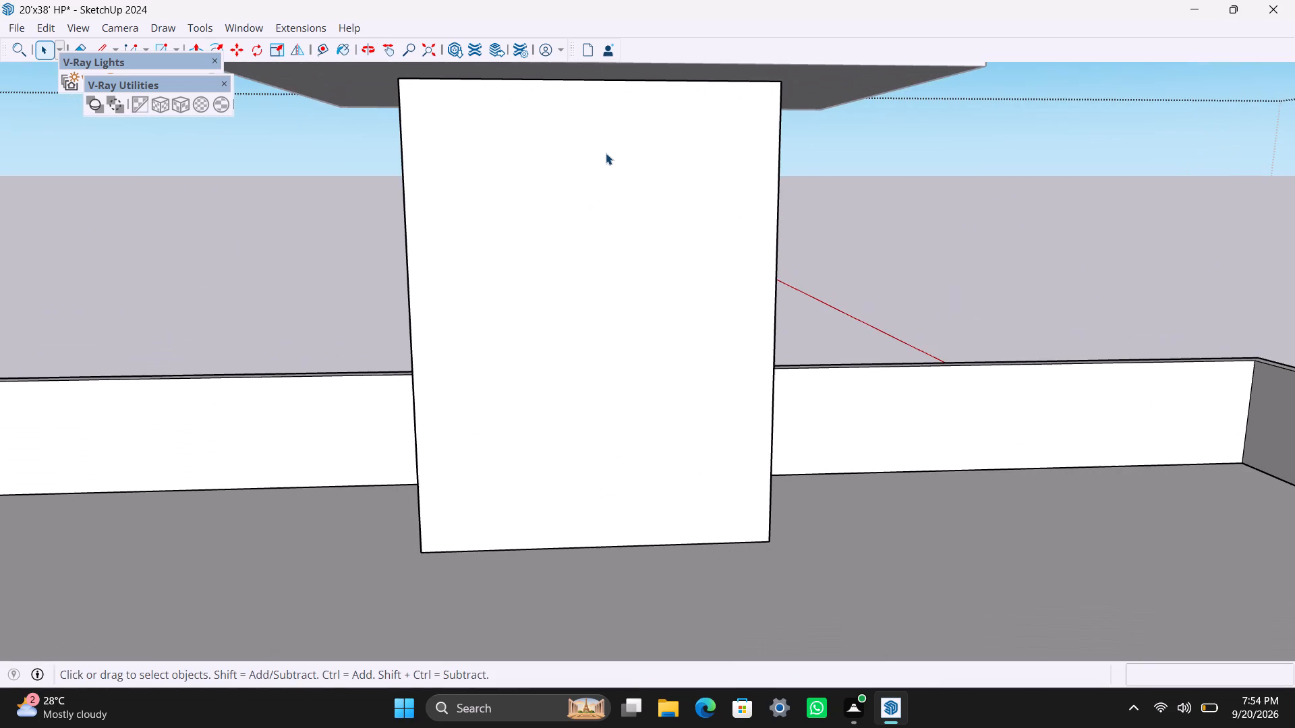
key("t")
left_click(630, 83)
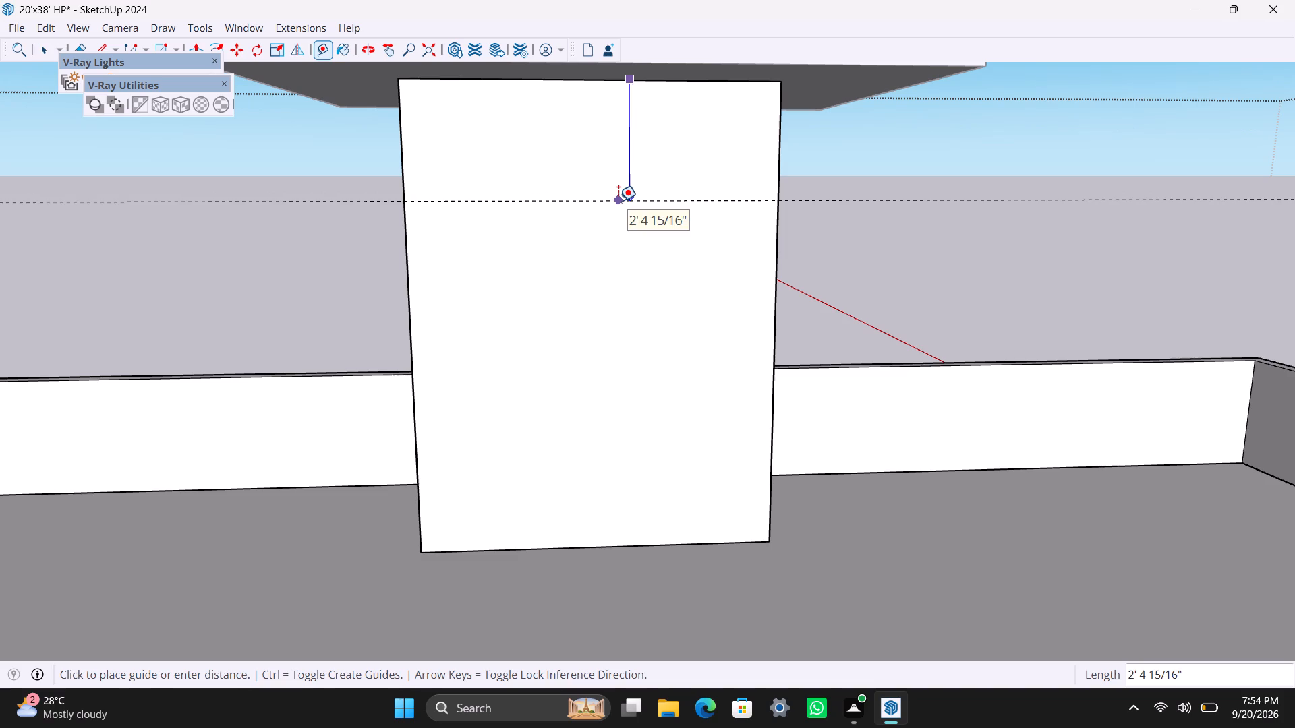
type("3'")
key("Return")
Place vertical guides on the tower wall, one 4.5" in from its edge nearest the house front and another 3' further in.
left_click(777, 136)
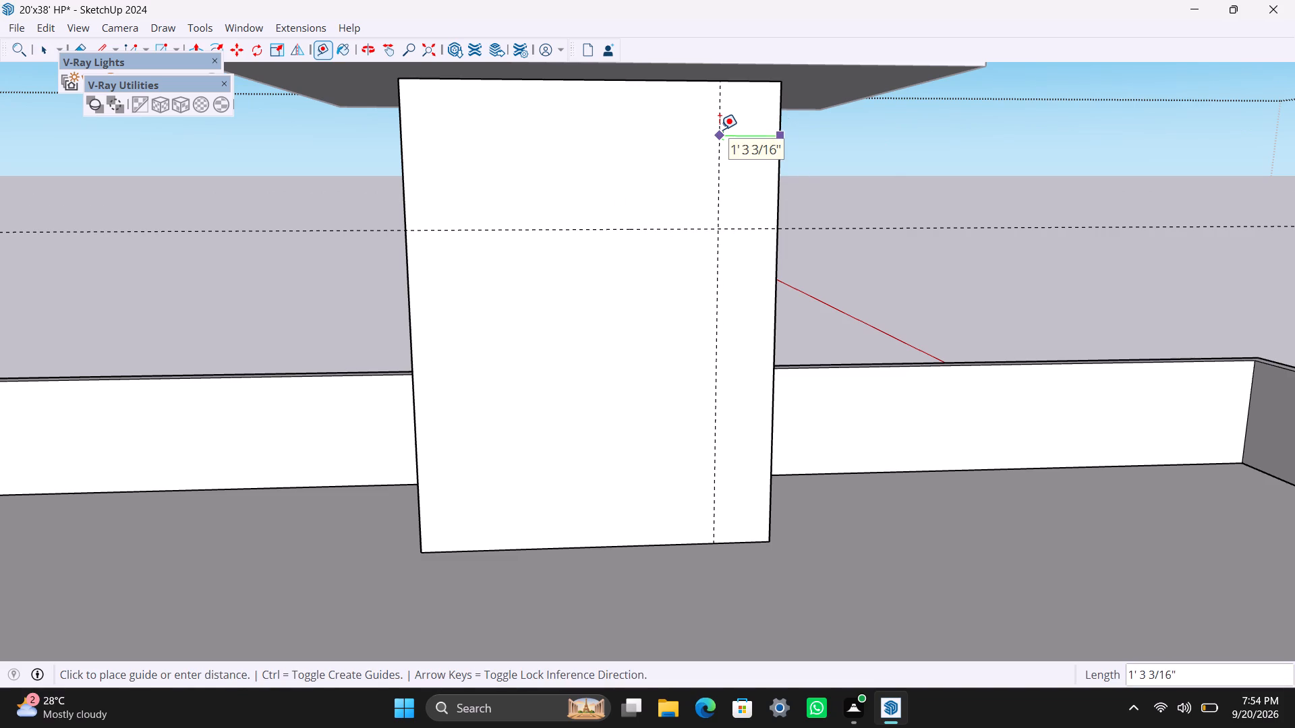
type("4.5'")
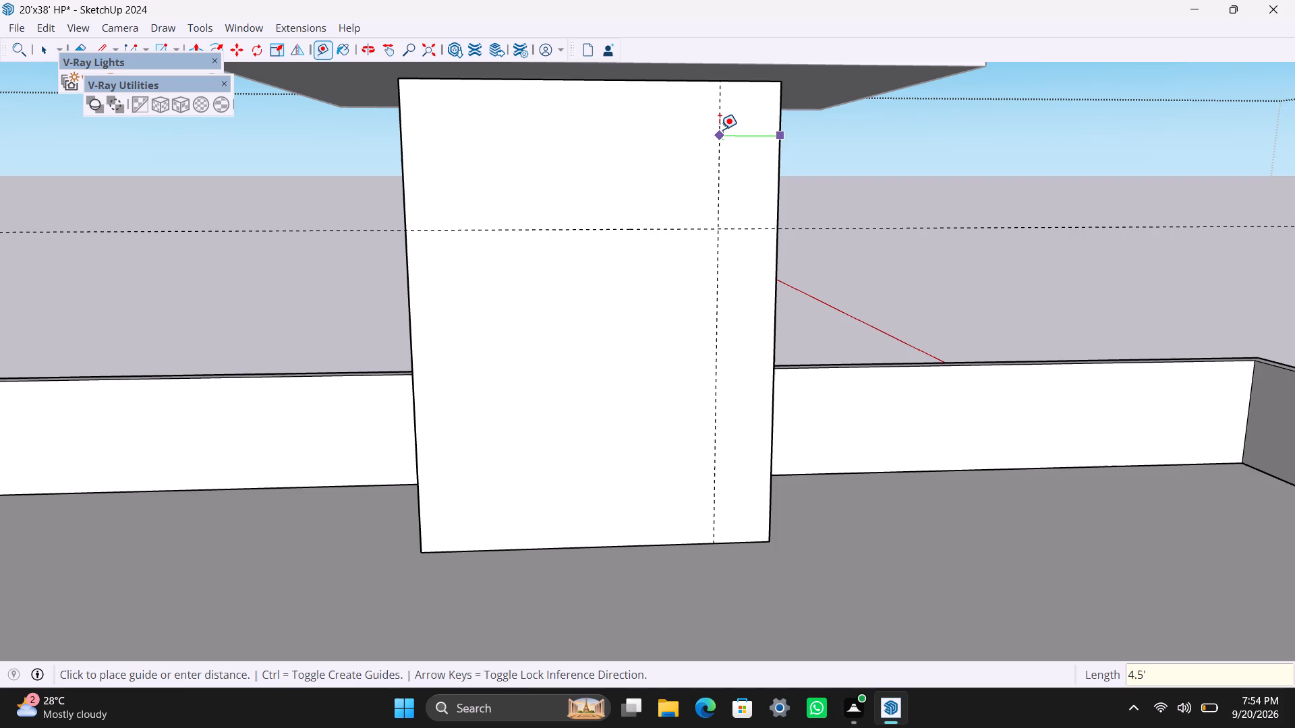
key("BackSpace")
key("shift+quotedbl")
key("Return")
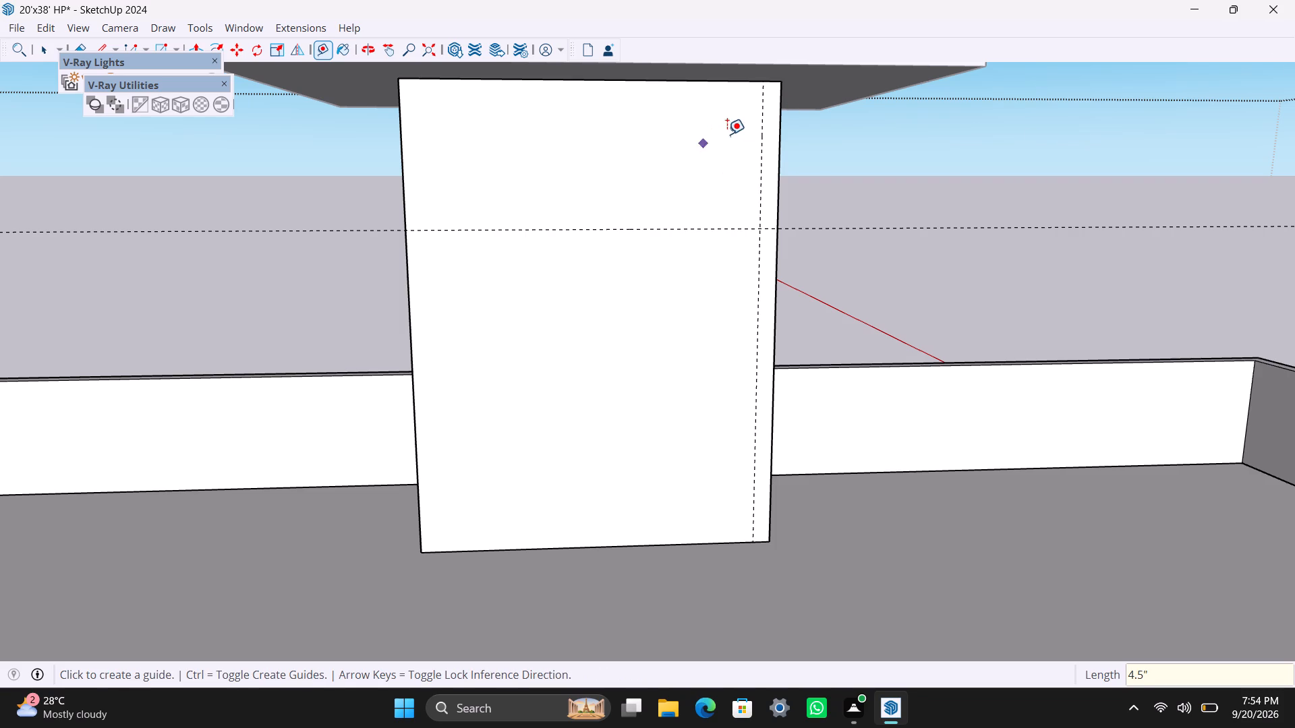
left_click(766, 139)
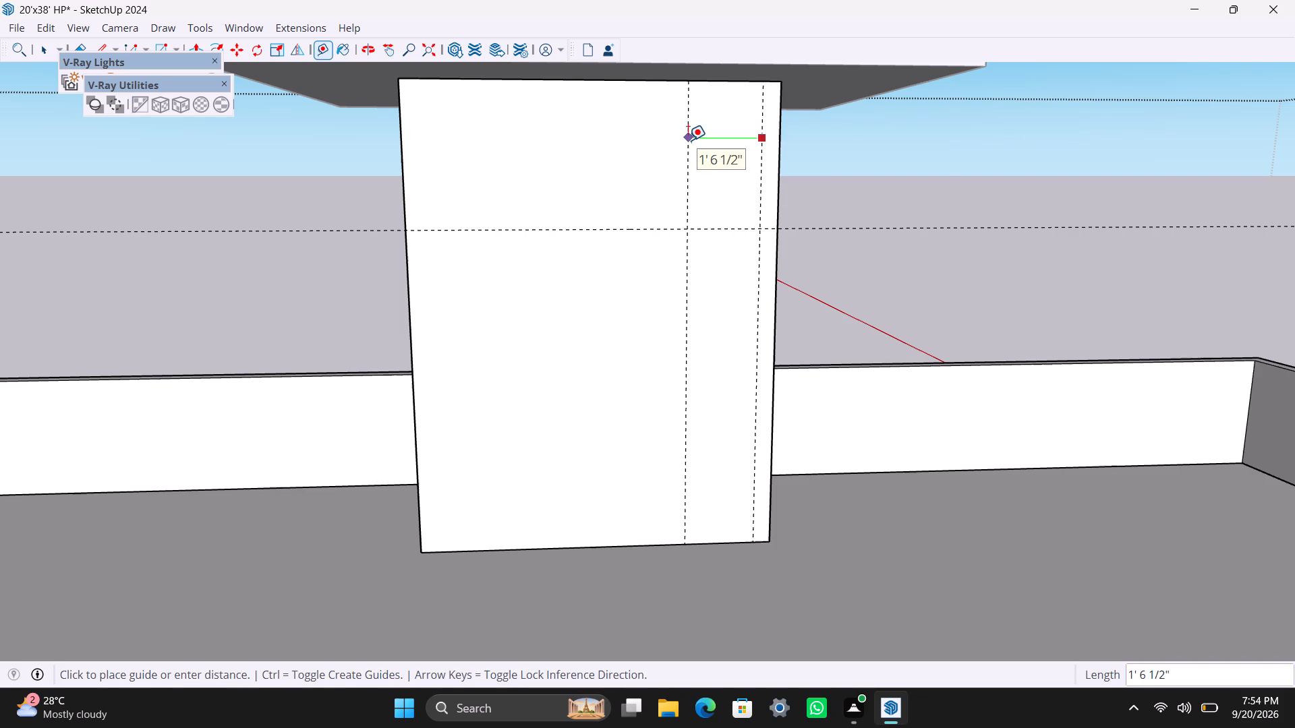
type("3'")
key("Return")
key("space")
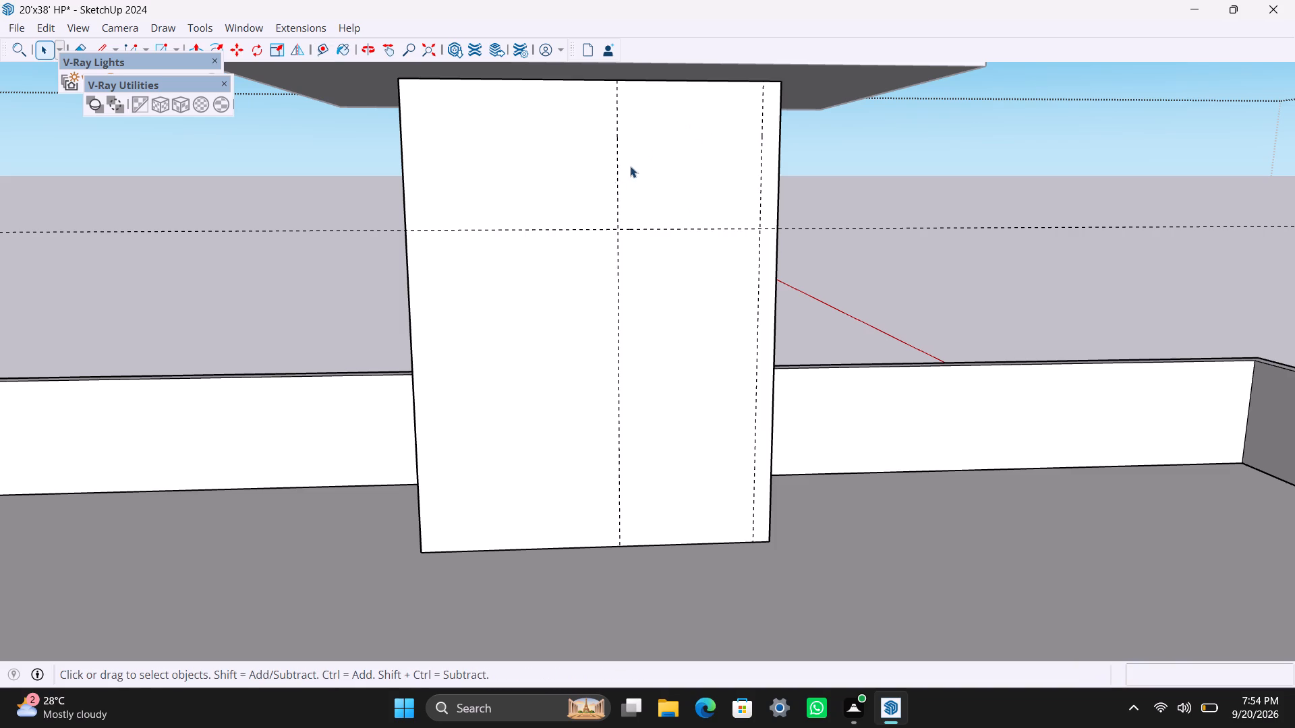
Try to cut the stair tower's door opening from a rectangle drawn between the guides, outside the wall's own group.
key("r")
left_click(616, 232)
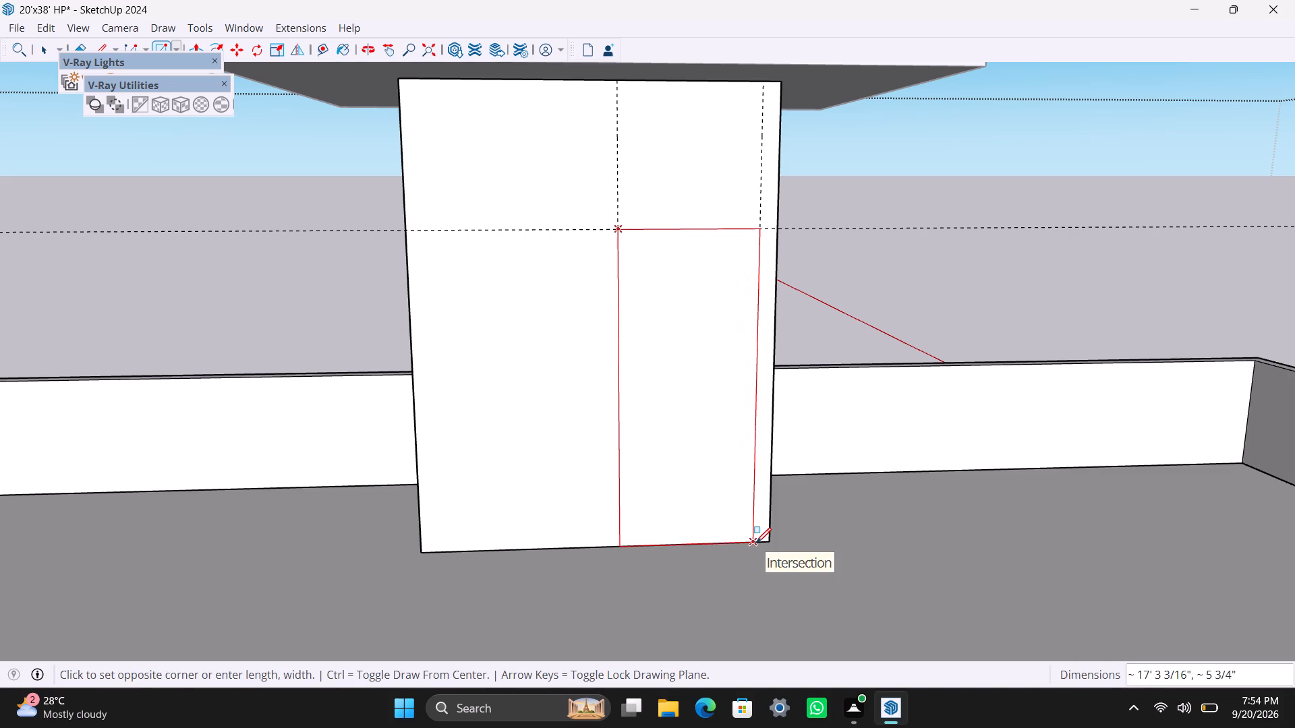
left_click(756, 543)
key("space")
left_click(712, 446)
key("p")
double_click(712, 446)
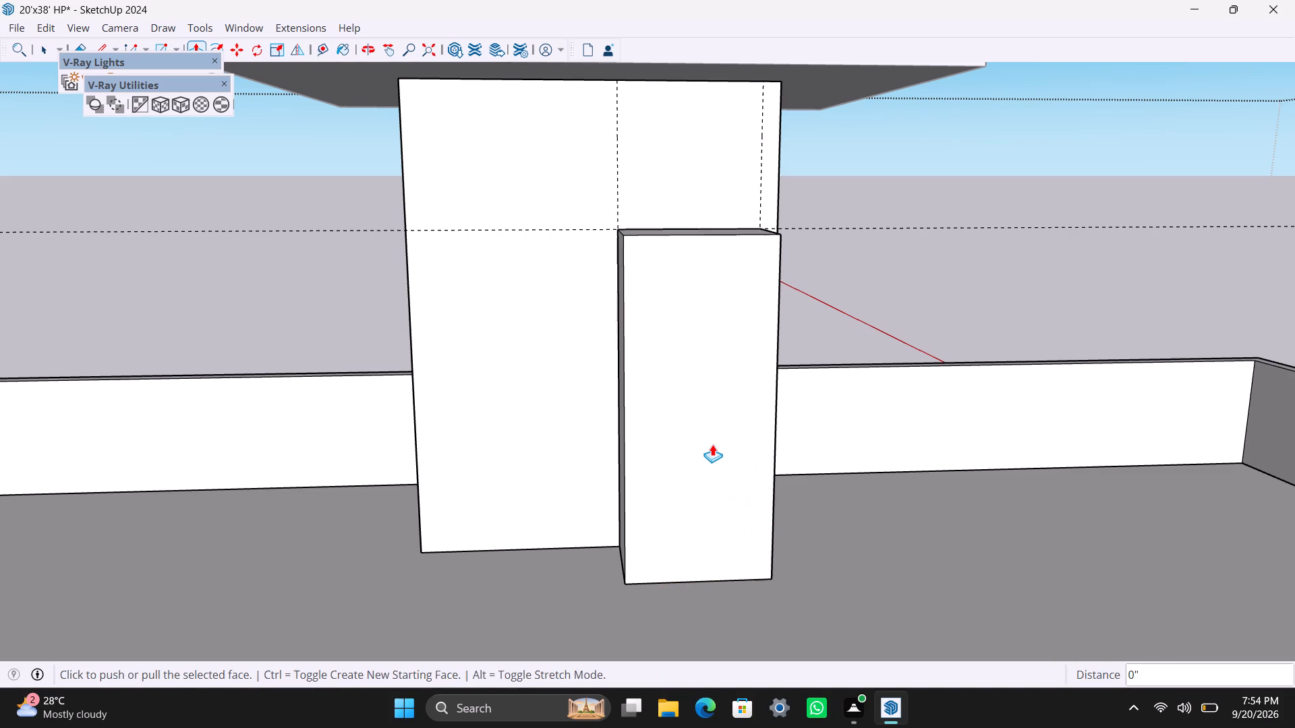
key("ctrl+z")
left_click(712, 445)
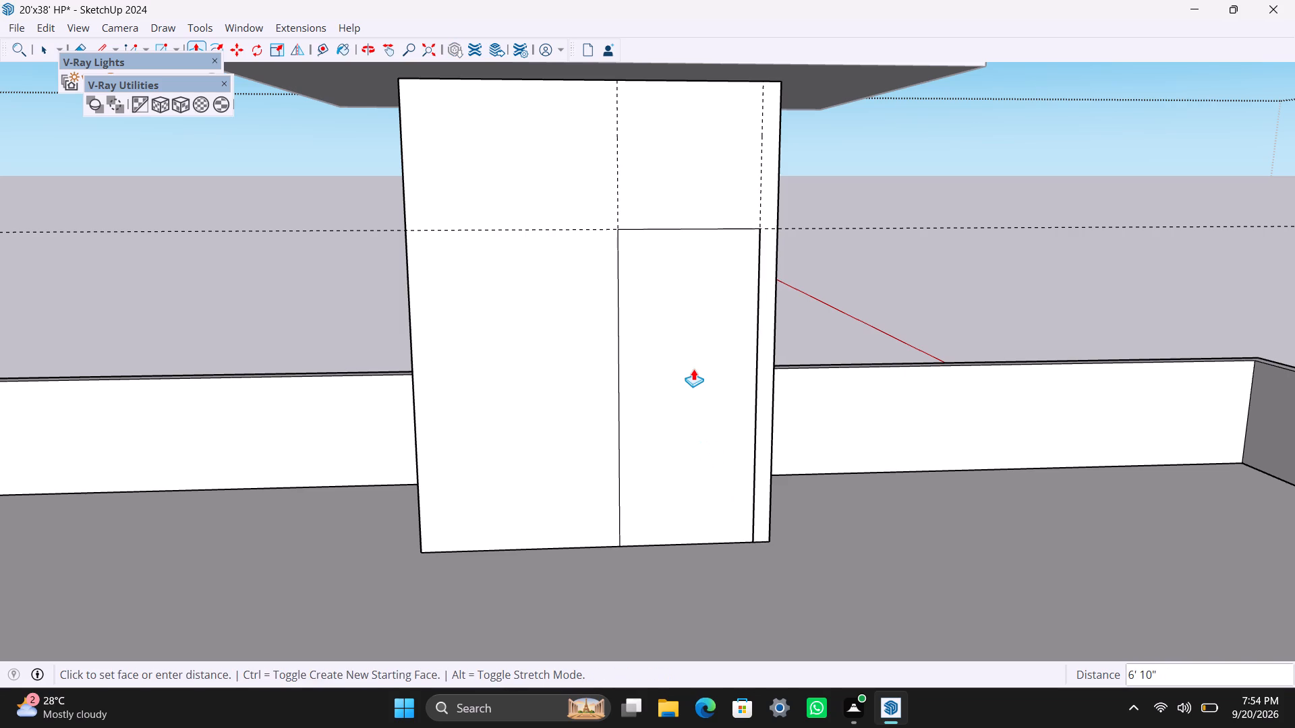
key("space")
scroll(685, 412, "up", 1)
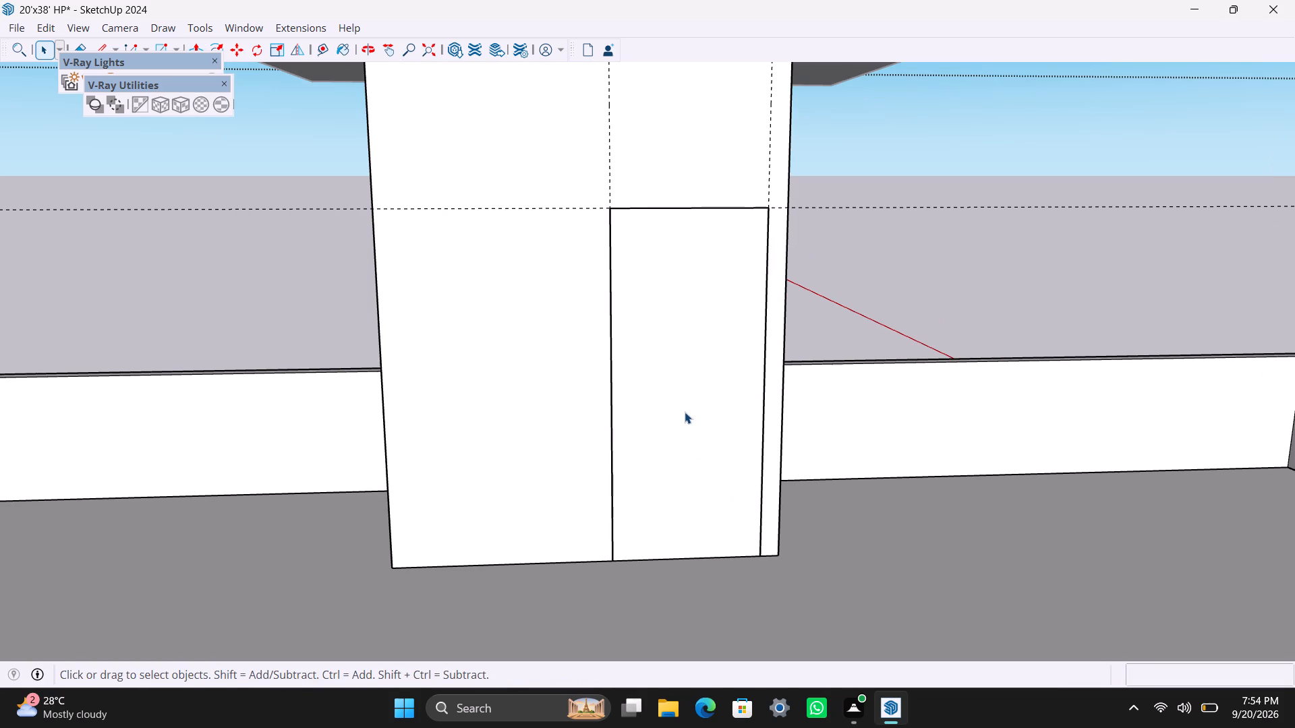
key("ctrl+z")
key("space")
Inside the stair tower wall's group, draw a 3' by 7' rectangle on the guides and push it 4.5" through as a door opening.
double_click(597, 328)
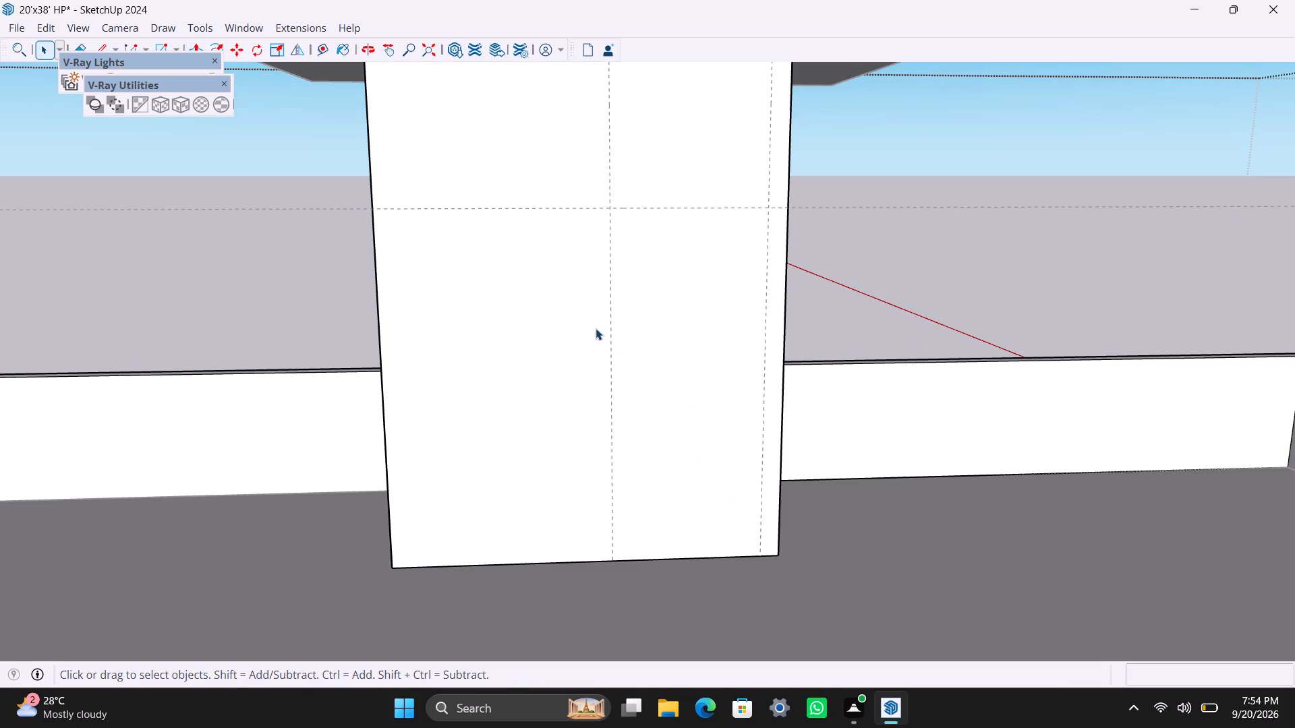
left_click(598, 334)
key("r")
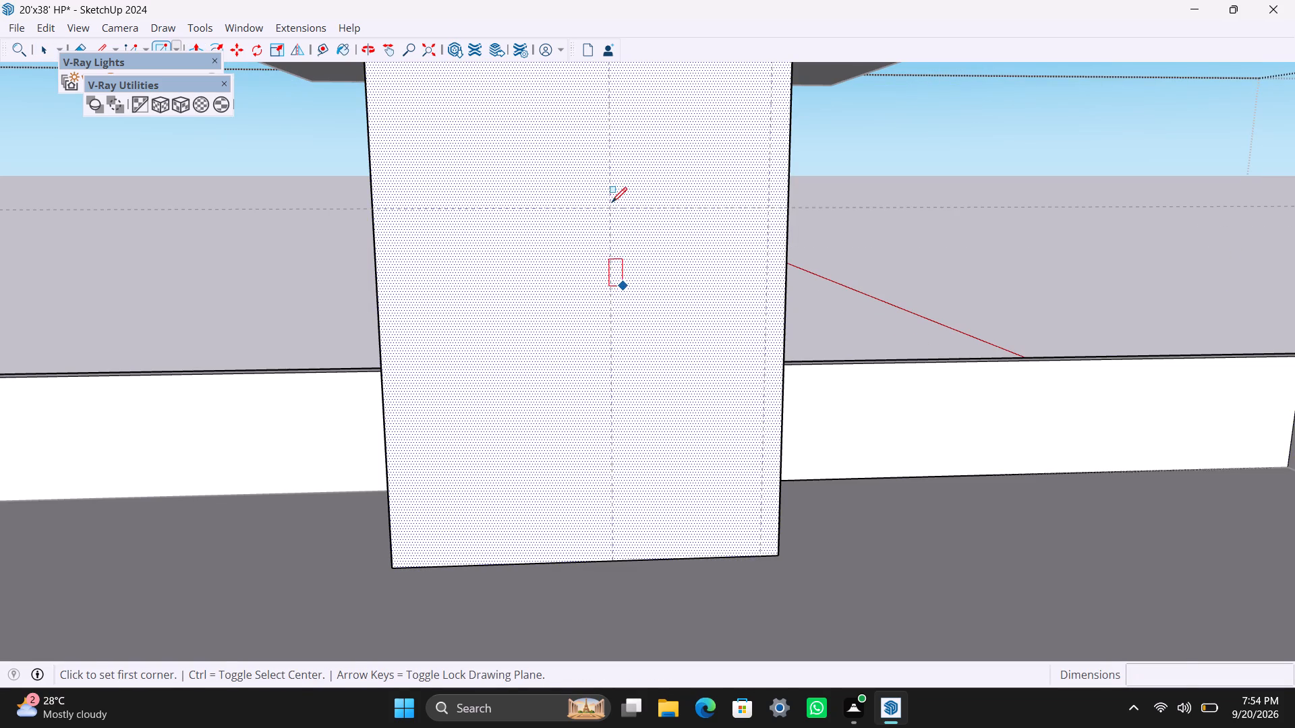
left_click(611, 204)
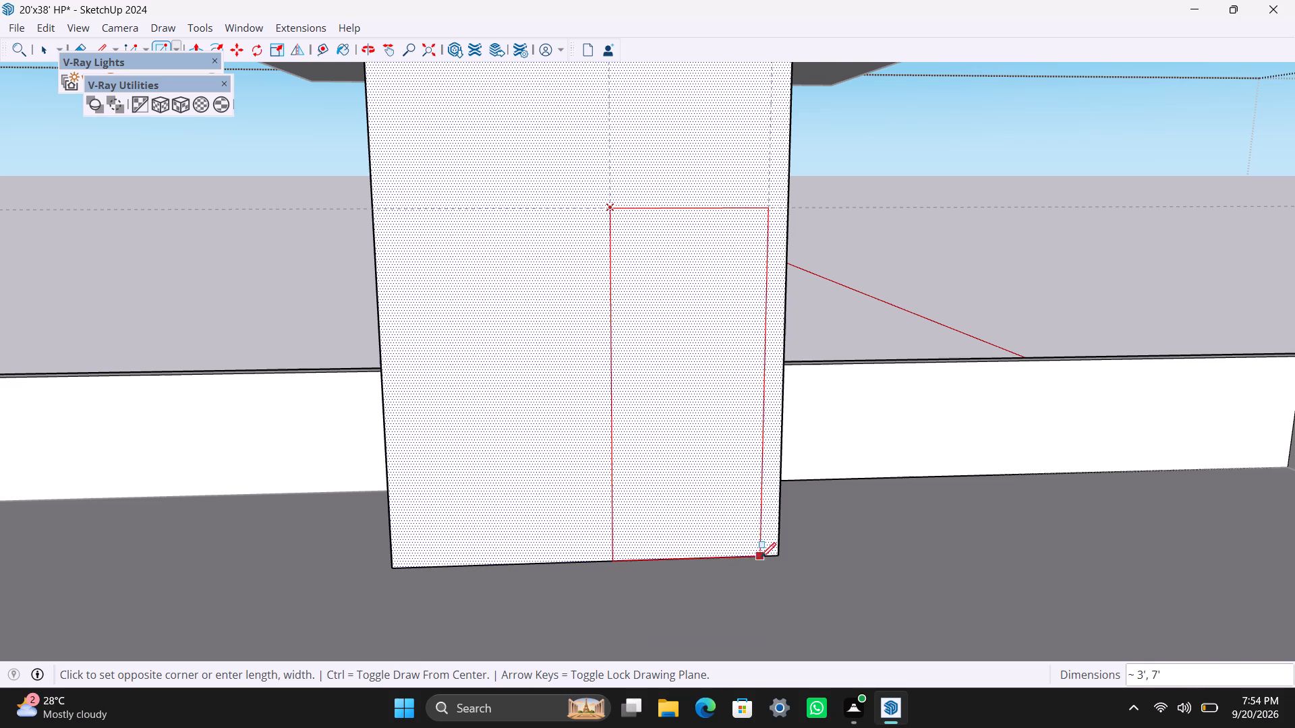
left_click(761, 553)
key("space")
left_click(745, 504)
key("p")
left_click(745, 503)
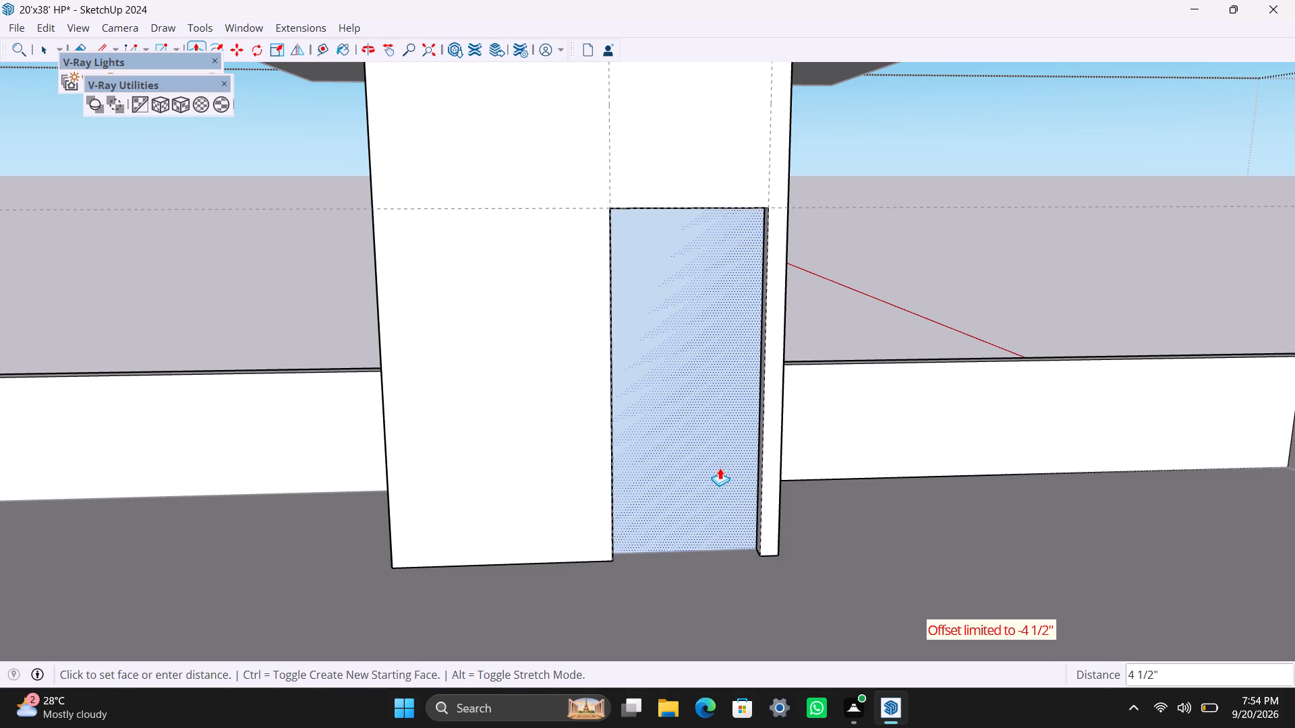
left_click(719, 468)
key("space")
left_click(925, 301)
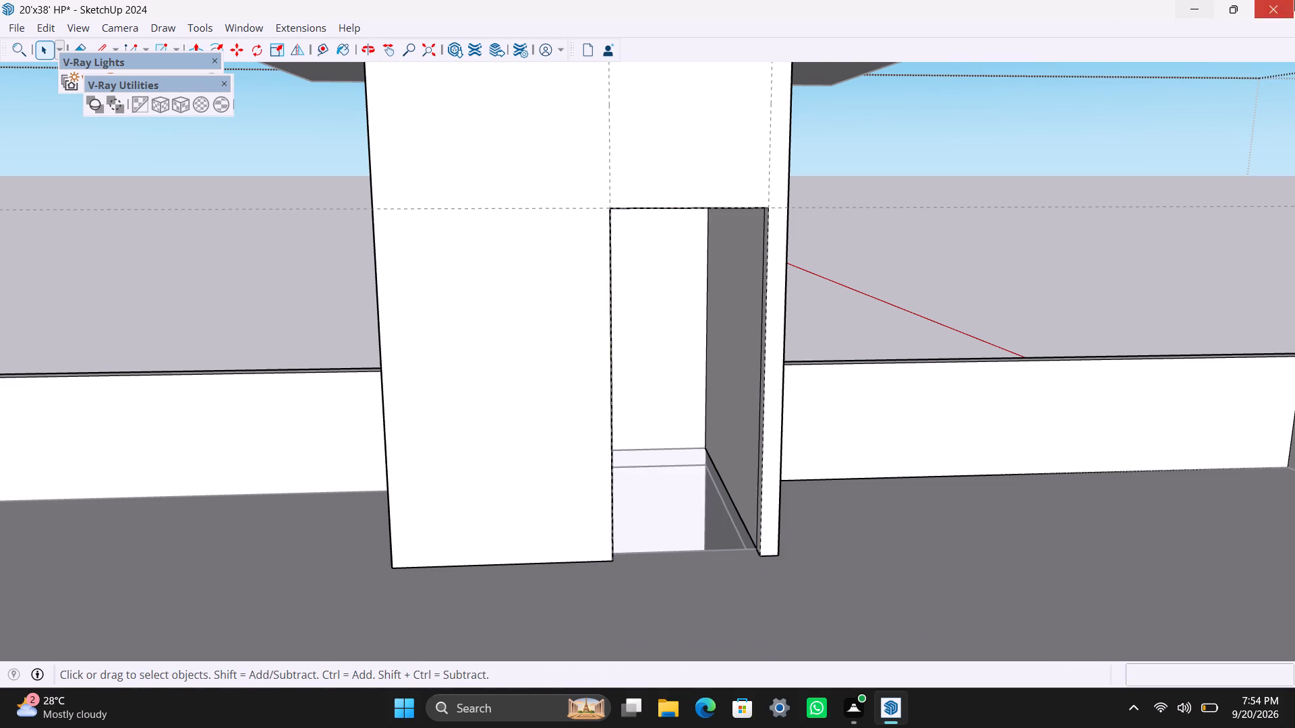
Draw a rectangle filling the stair tower's 3' by 7' door opening and make it a group.
scroll(473, 413, "down", 2)
key("r")
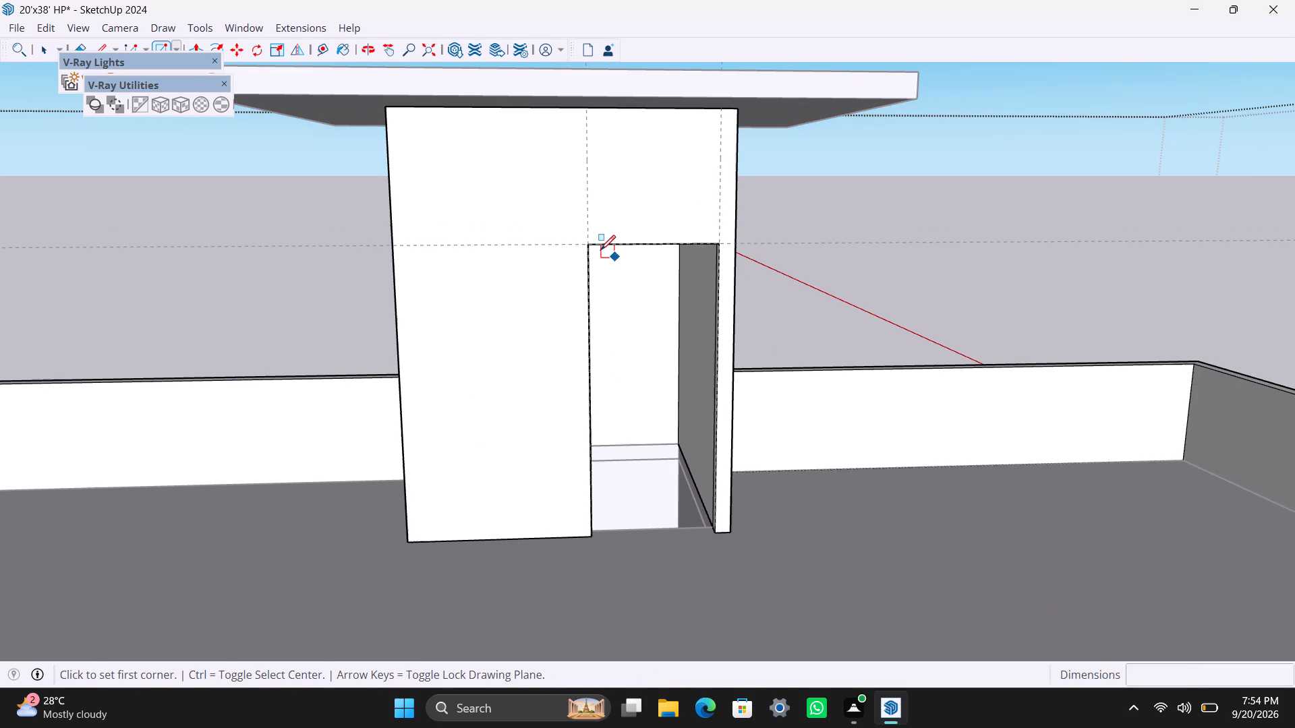
left_click_drag(594, 244, 594, 250)
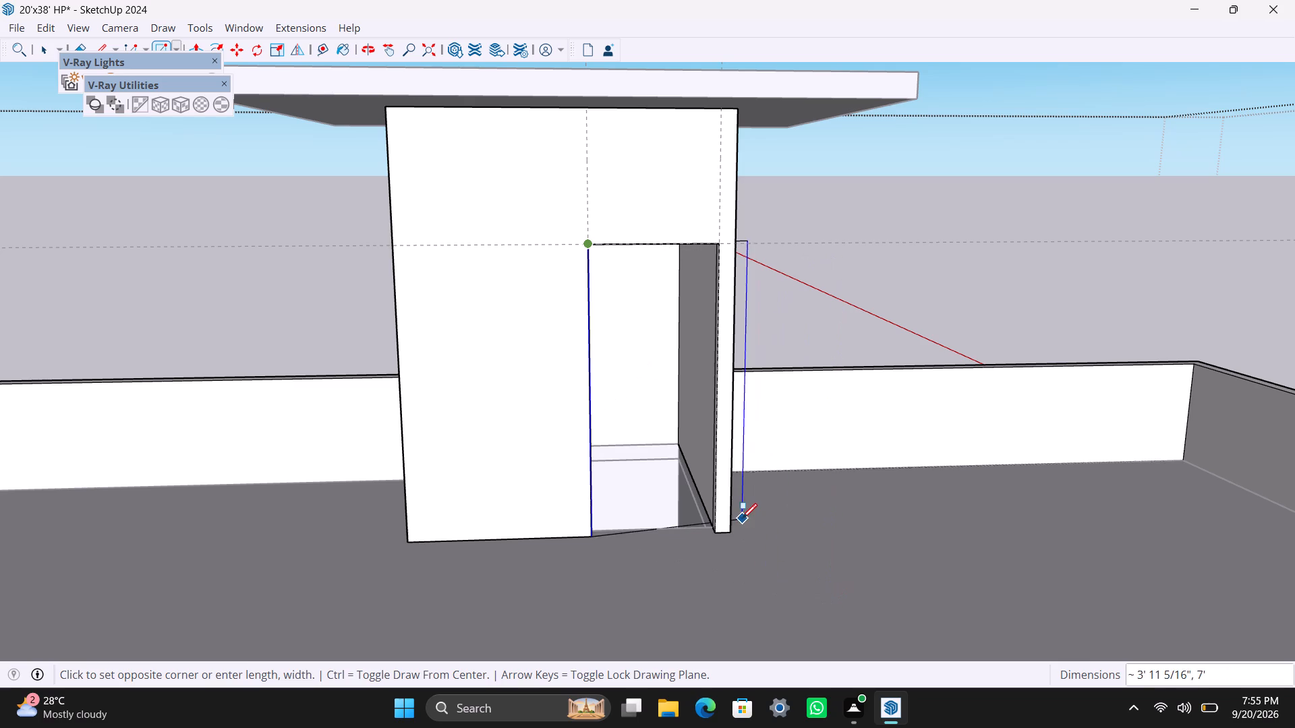
left_click(716, 529)
key("space")
double_click(662, 502)
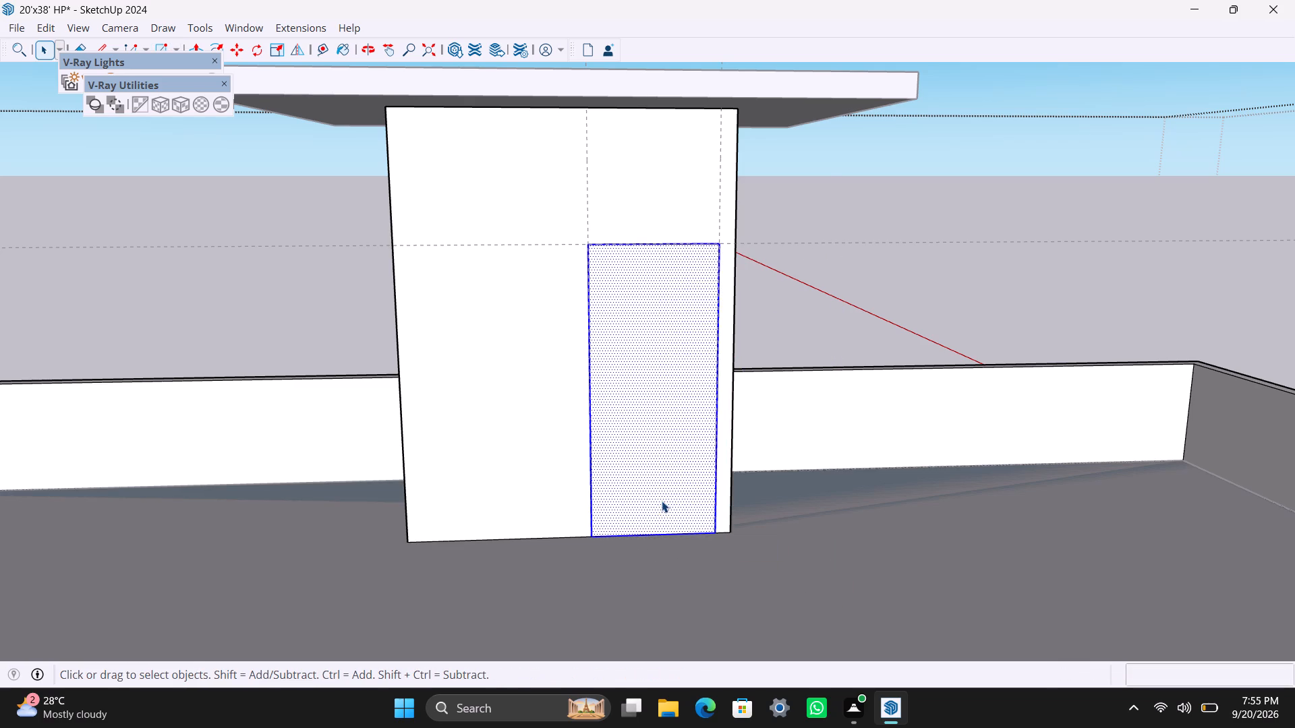
right_click(662, 501)
left_click(745, 260)
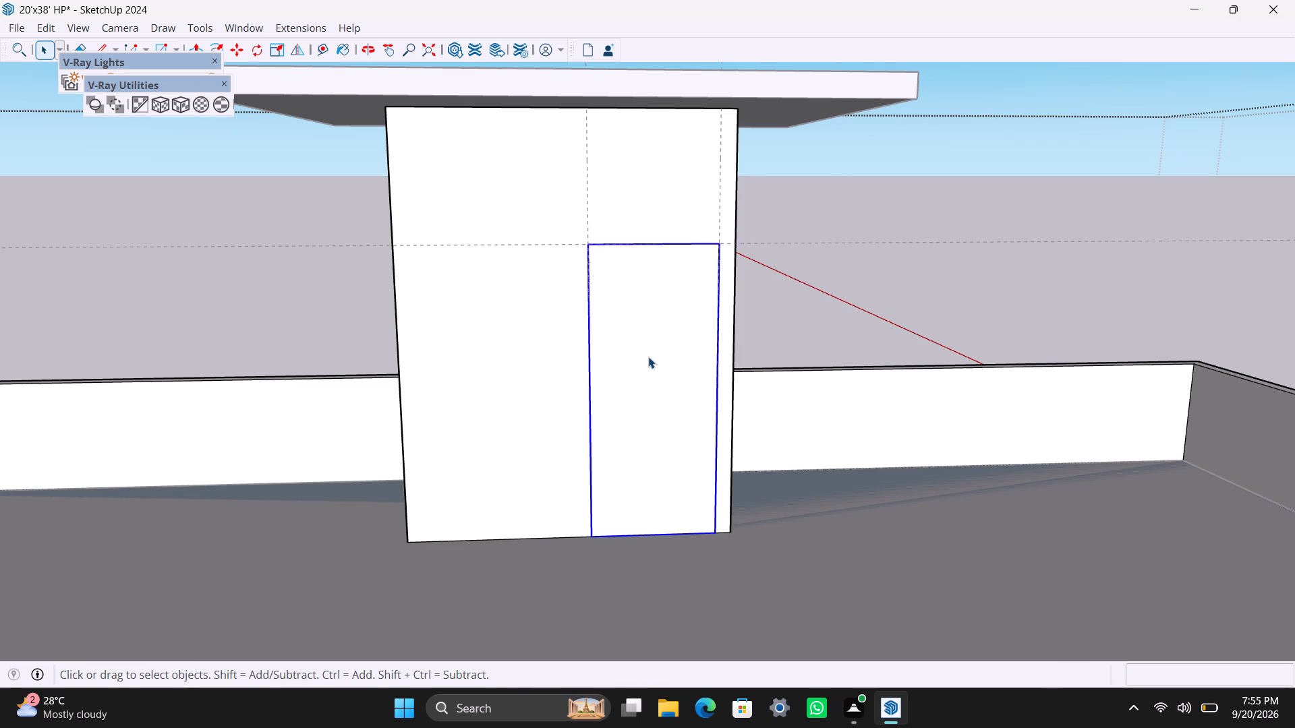
Inside the new group, offset the rectangle 2" inward and delete the inner face to leave a door frame outline.
triple_click(648, 355)
key("f")
left_click(609, 324)
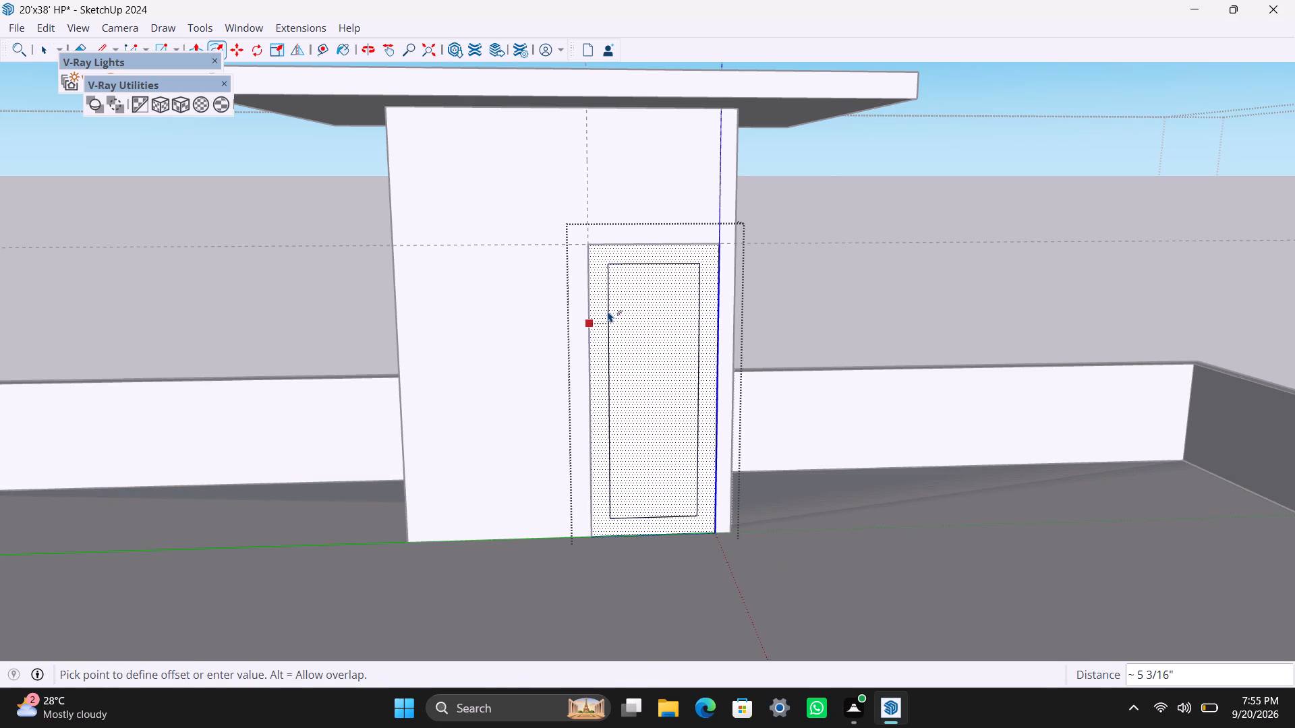
key("4")
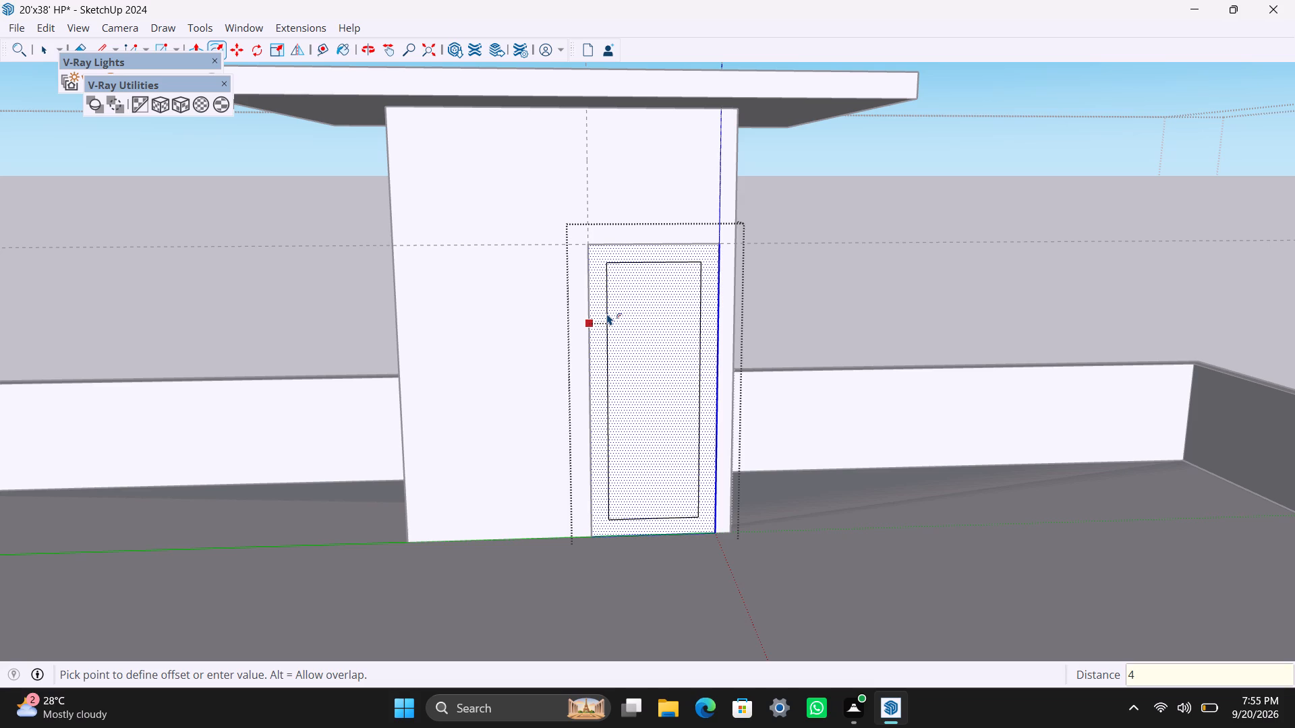
key("BackSpace")
type("2\"")
key("Return")
key("space")
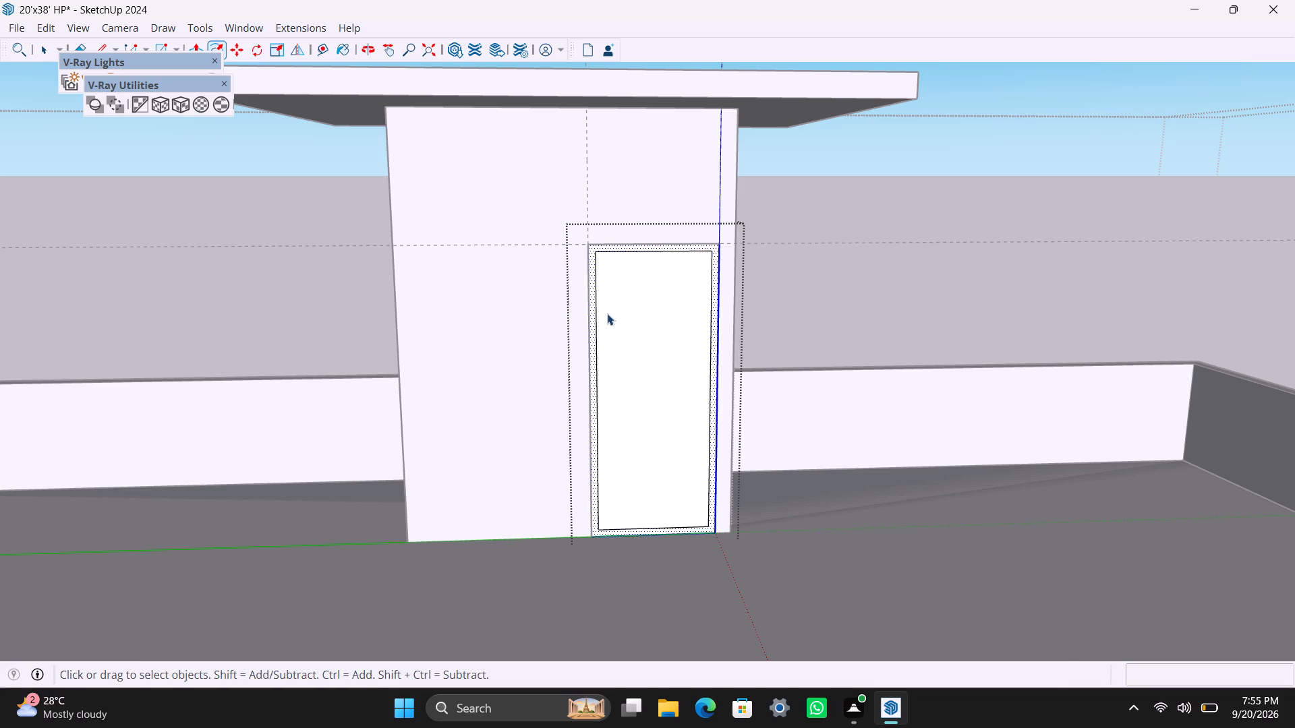
left_click(664, 365)
key("Delete")
Push/pull the stair tower's door frame face to a depth of 2.5".
scroll(614, 380, "up", 1)
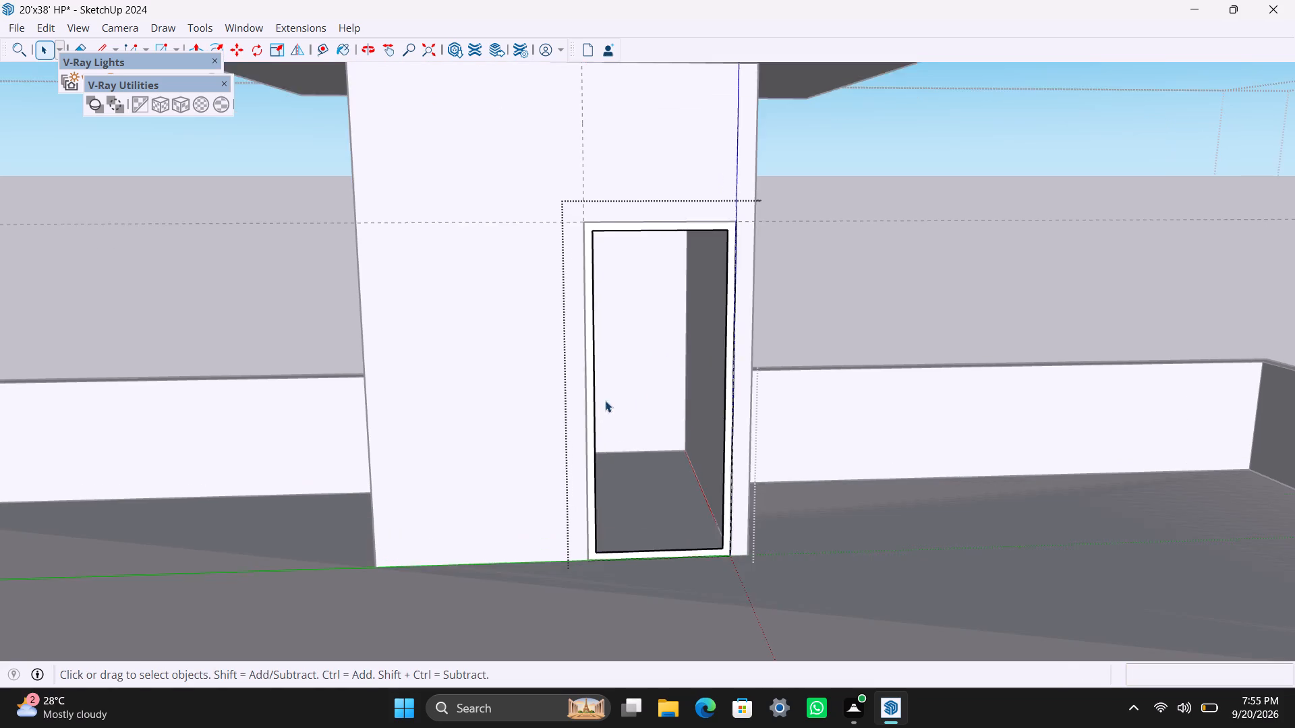
scroll(605, 400, "up", 4)
left_click(582, 353)
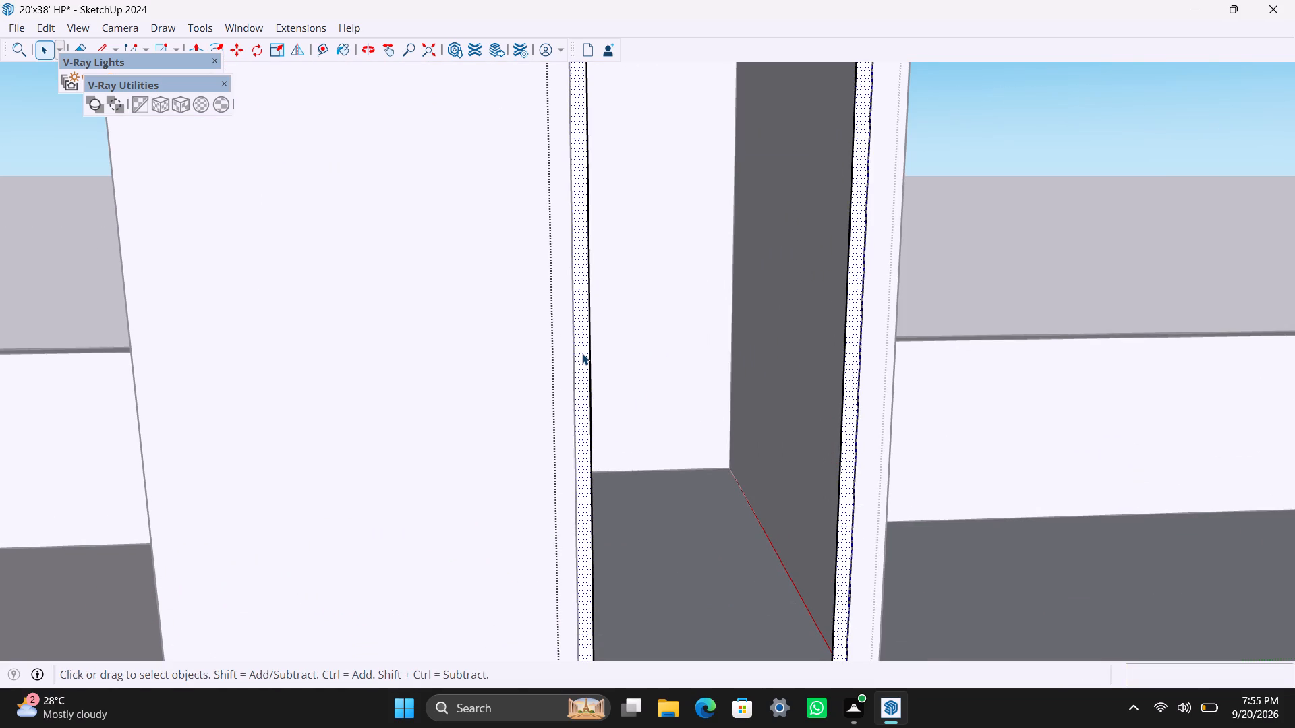
key("p")
left_click(582, 353)
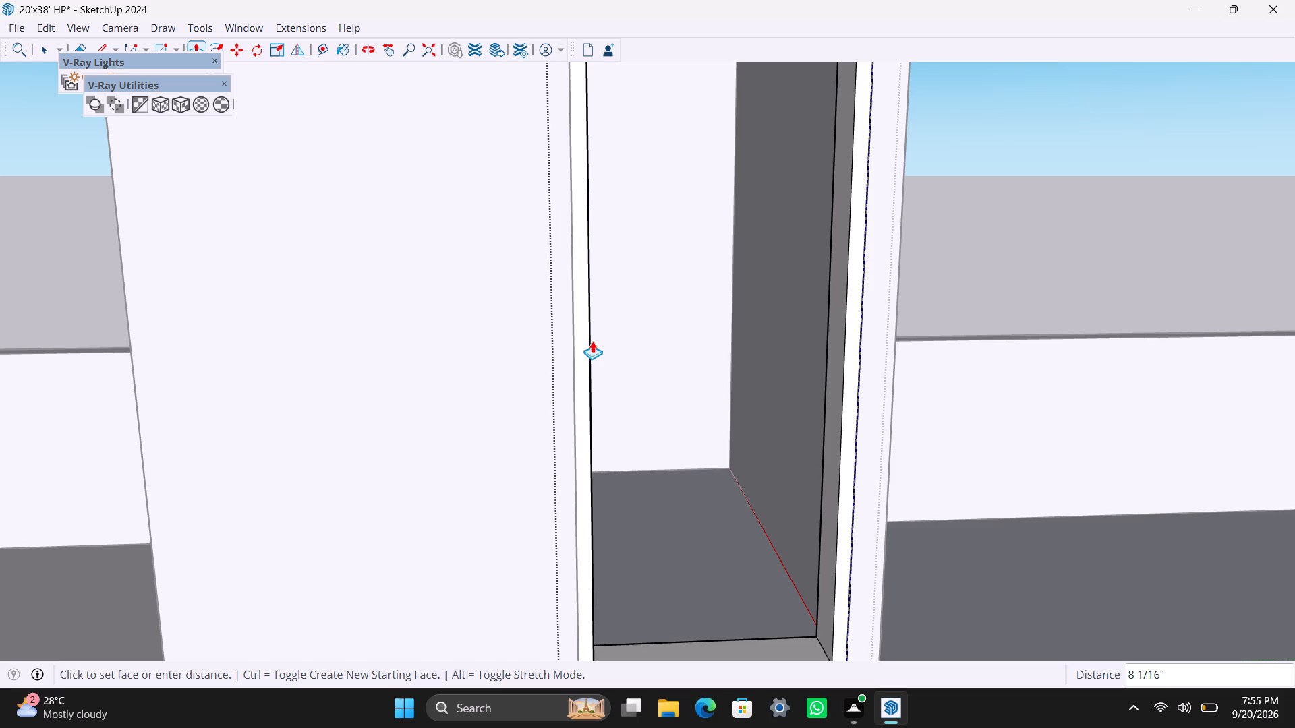
key("1")
key("BackSpace")
type("2.5\"")
key("Return")
key("space")
Draw a rectangle across the inside of the door frame for the door panel and make it a group.
scroll(596, 345, "down", 6)
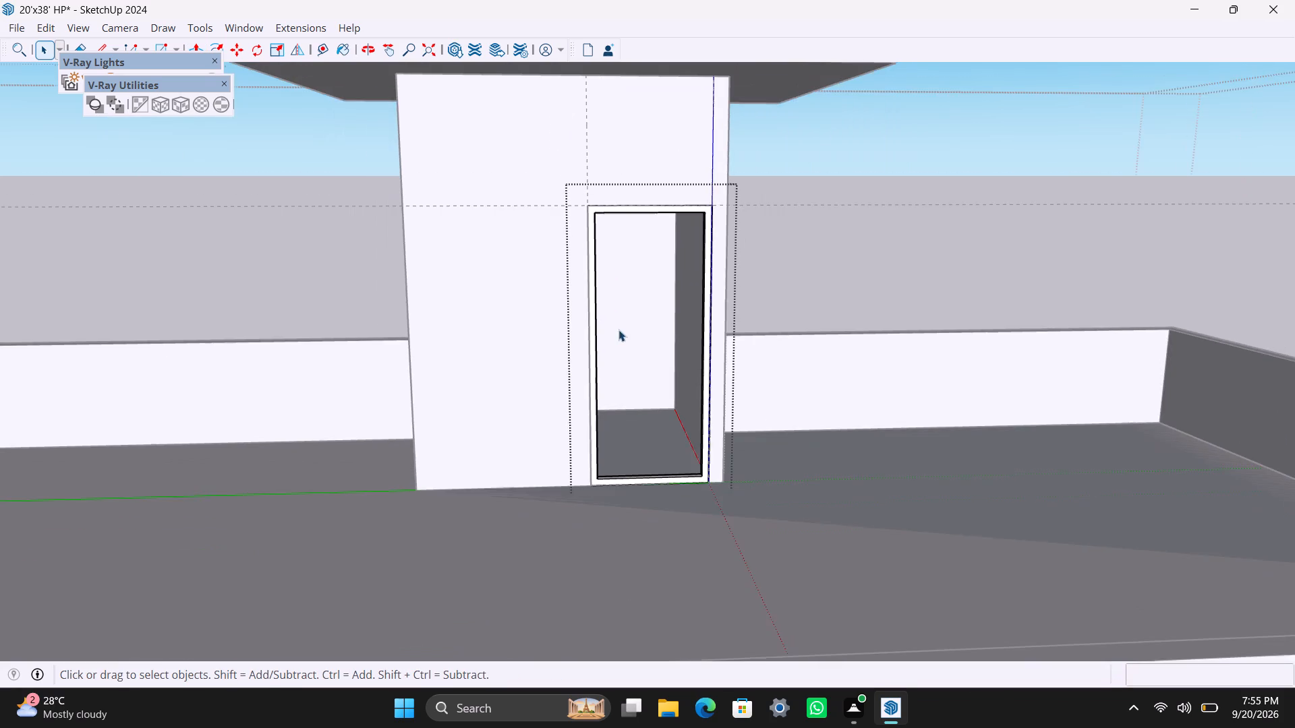
middle_click_drag(619, 336, 466, 406)
scroll(513, 365, "up", 2)
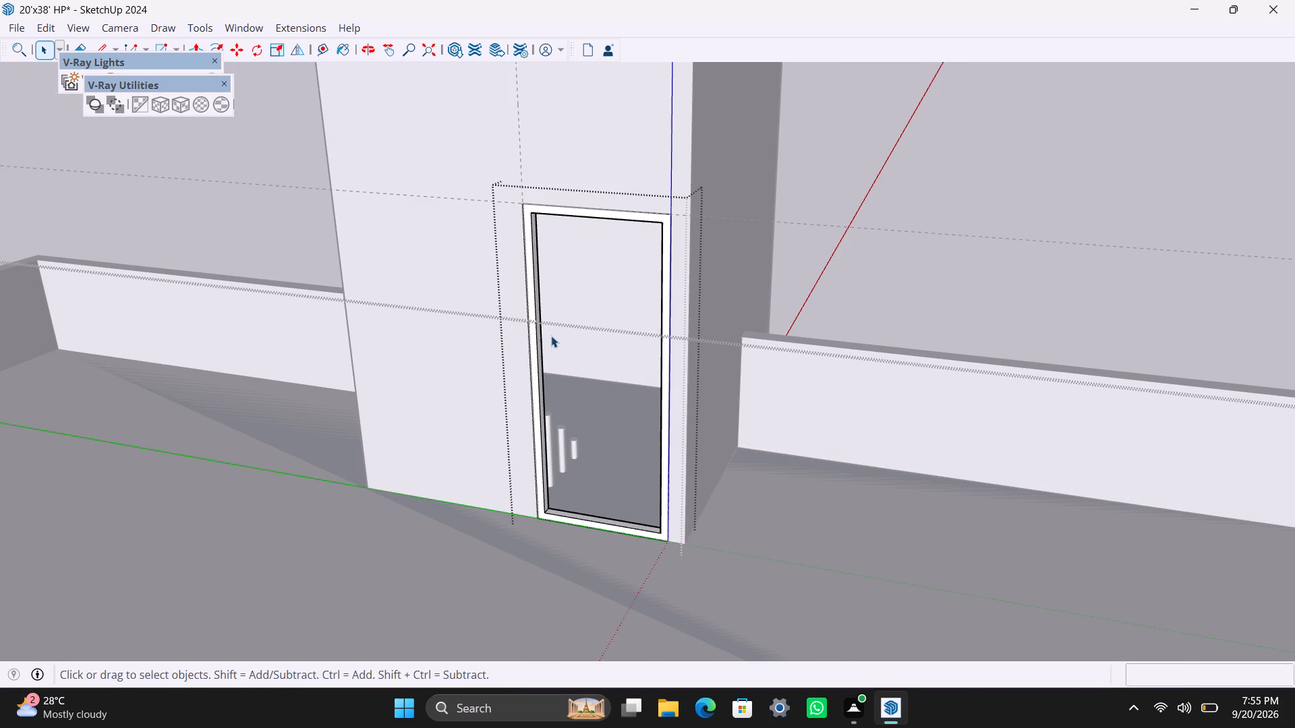
key("r")
left_click(536, 212)
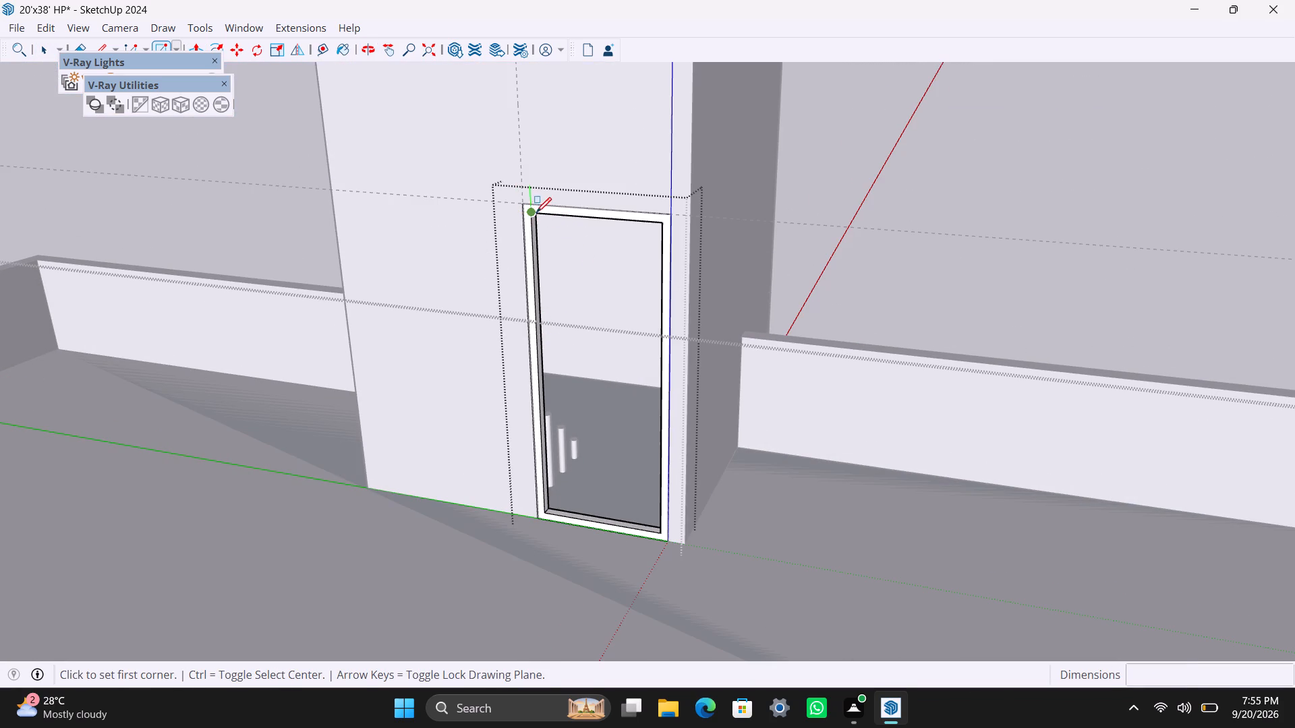
left_click(659, 530)
key("space")
double_click(625, 489)
right_click(623, 489)
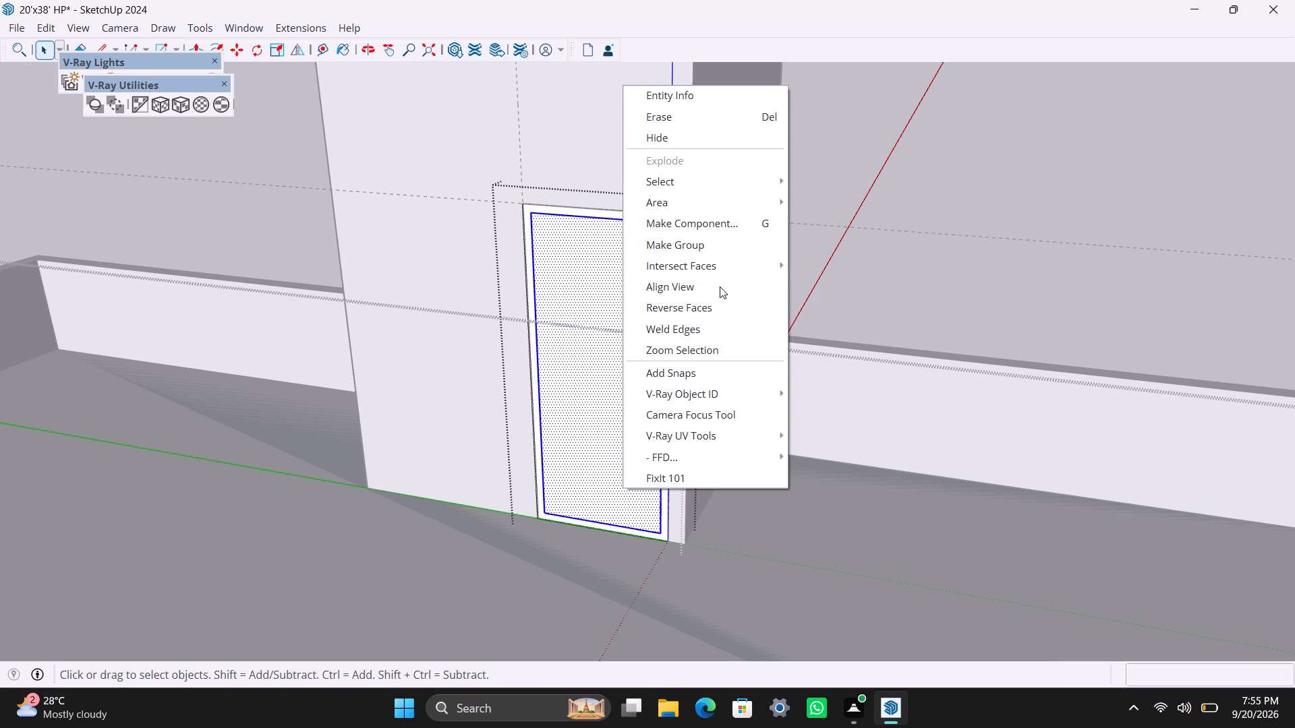
left_click(711, 236)
Open the door panel group and extrude its face 18 mm.
triple_click(595, 448)
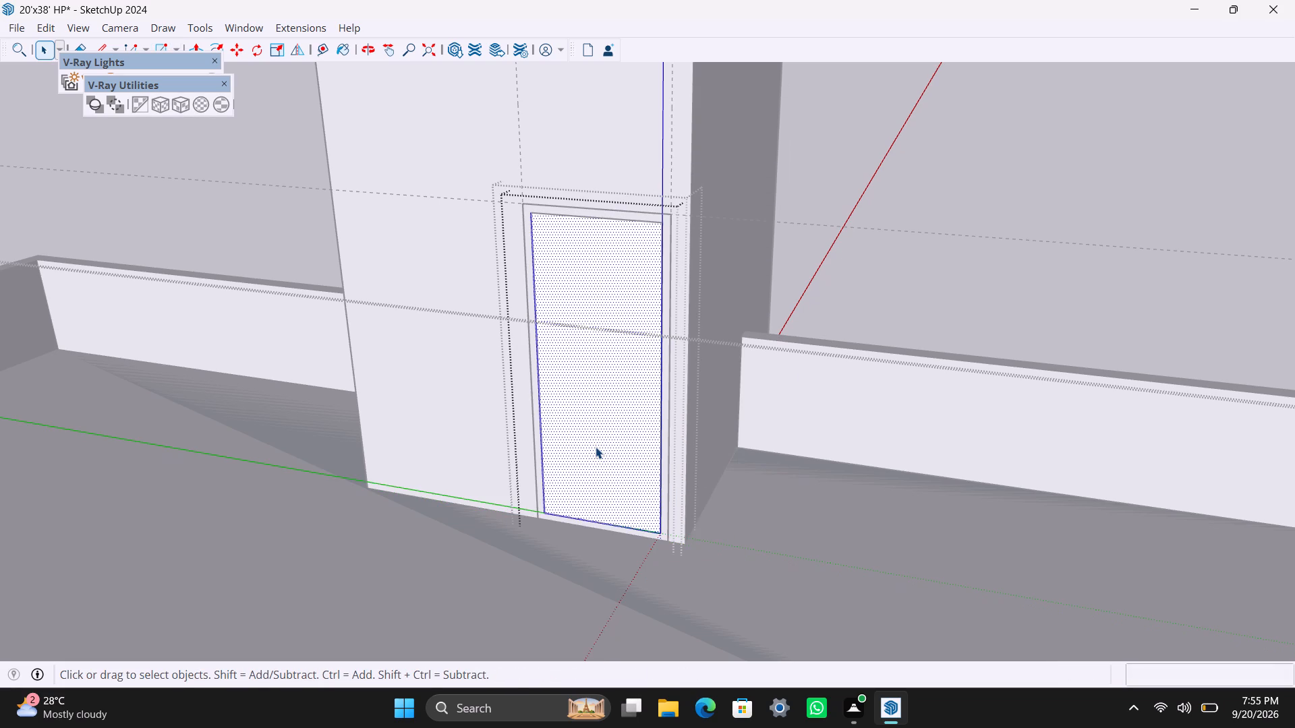
key("p")
left_click(596, 446)
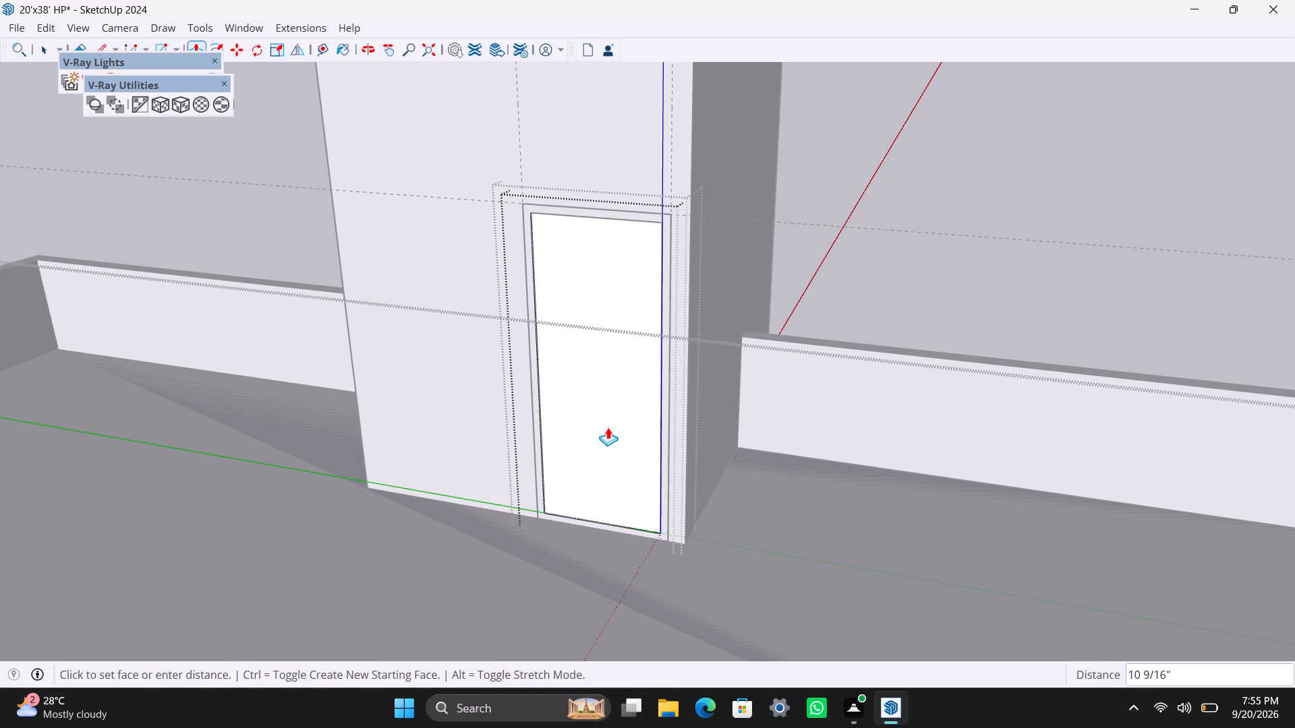
type("18mm")
key("Return")
key("space")
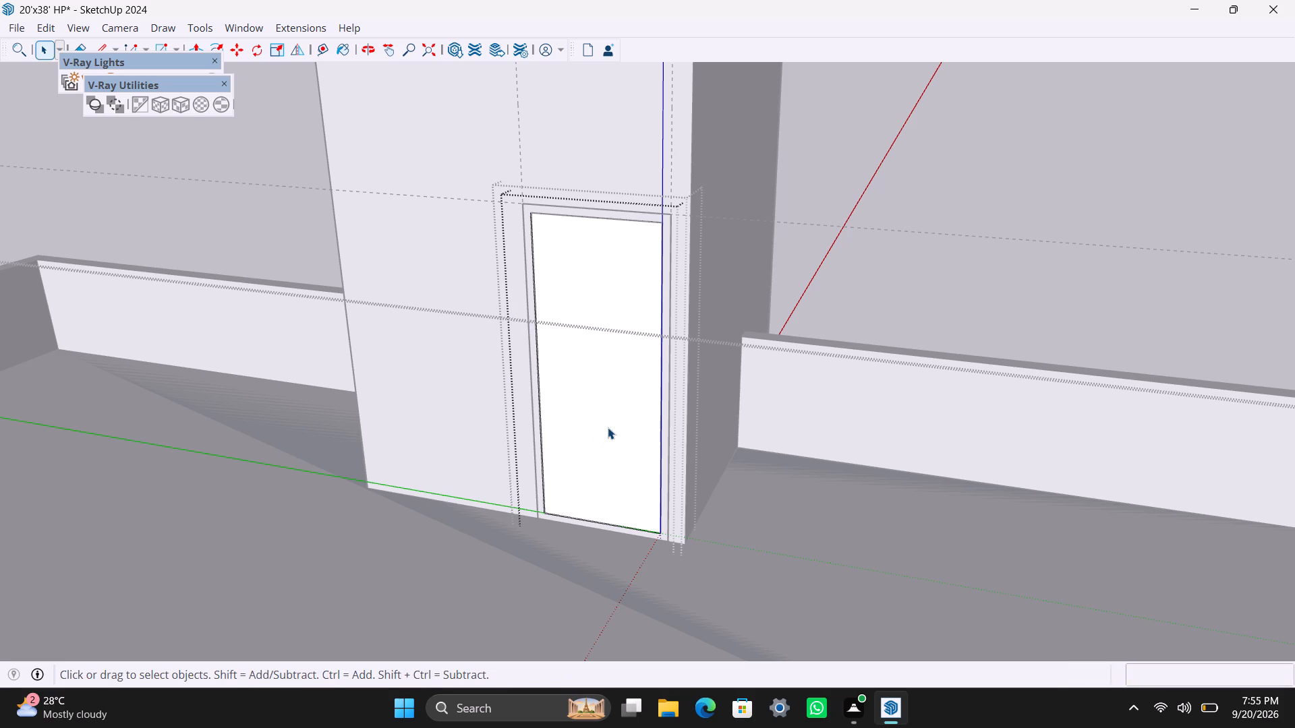
Place a horizontal guide 4' below the door panel's top edge.
key("t")
left_click_drag(575, 217, 575, 227)
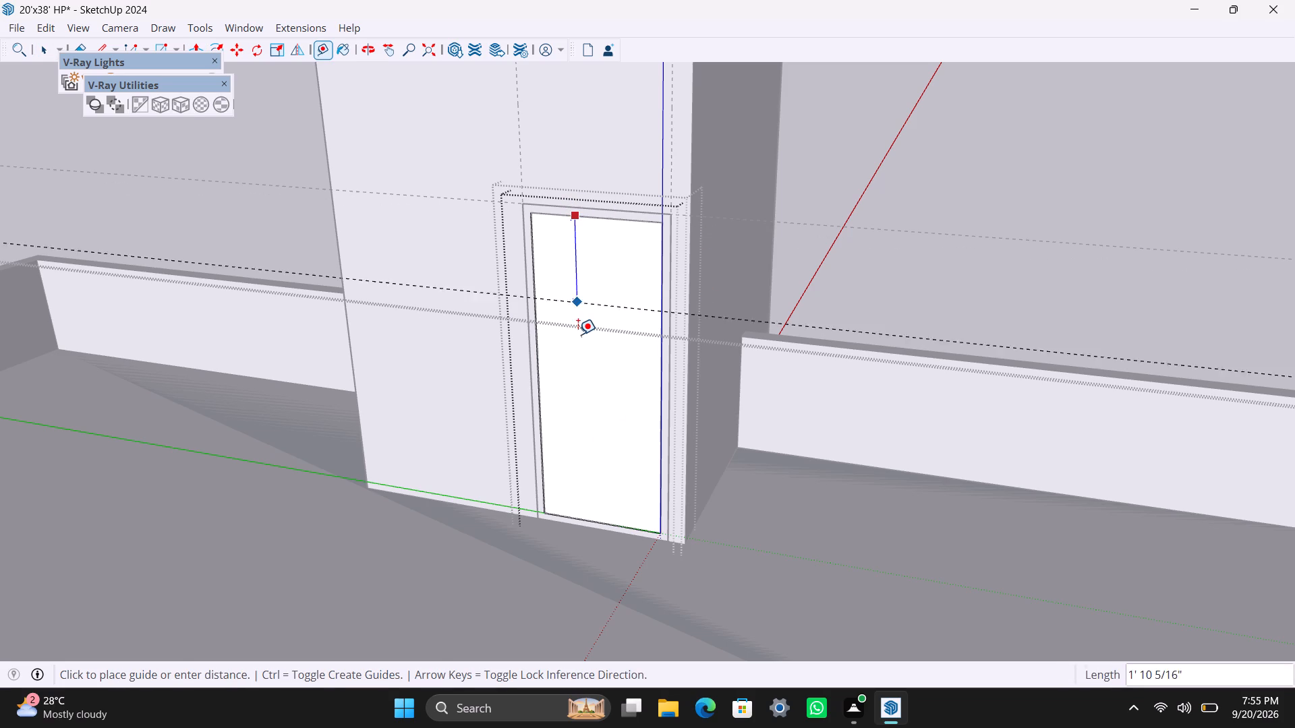
type("4'")
key("Return")
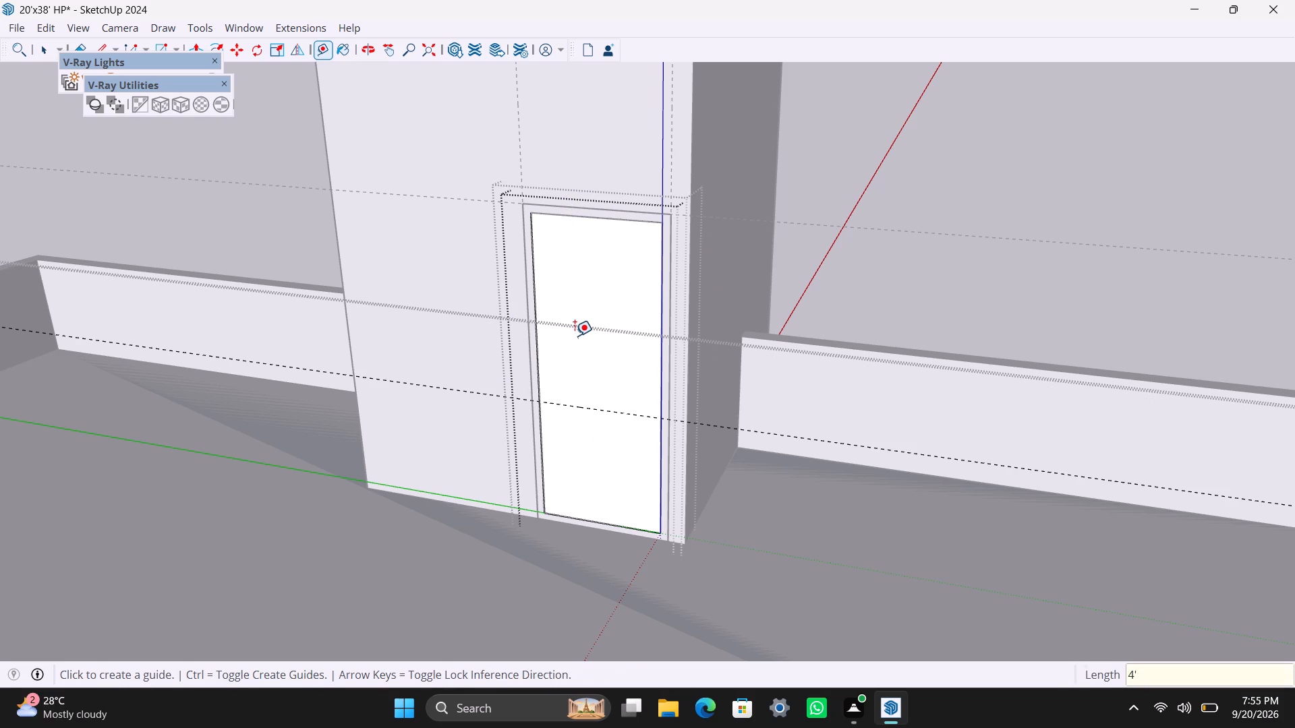
Place a vertical guide 6" in from the door panel's side edge farther from the tower corner and another 1.5" further in.
left_click_drag(541, 395, 548, 395)
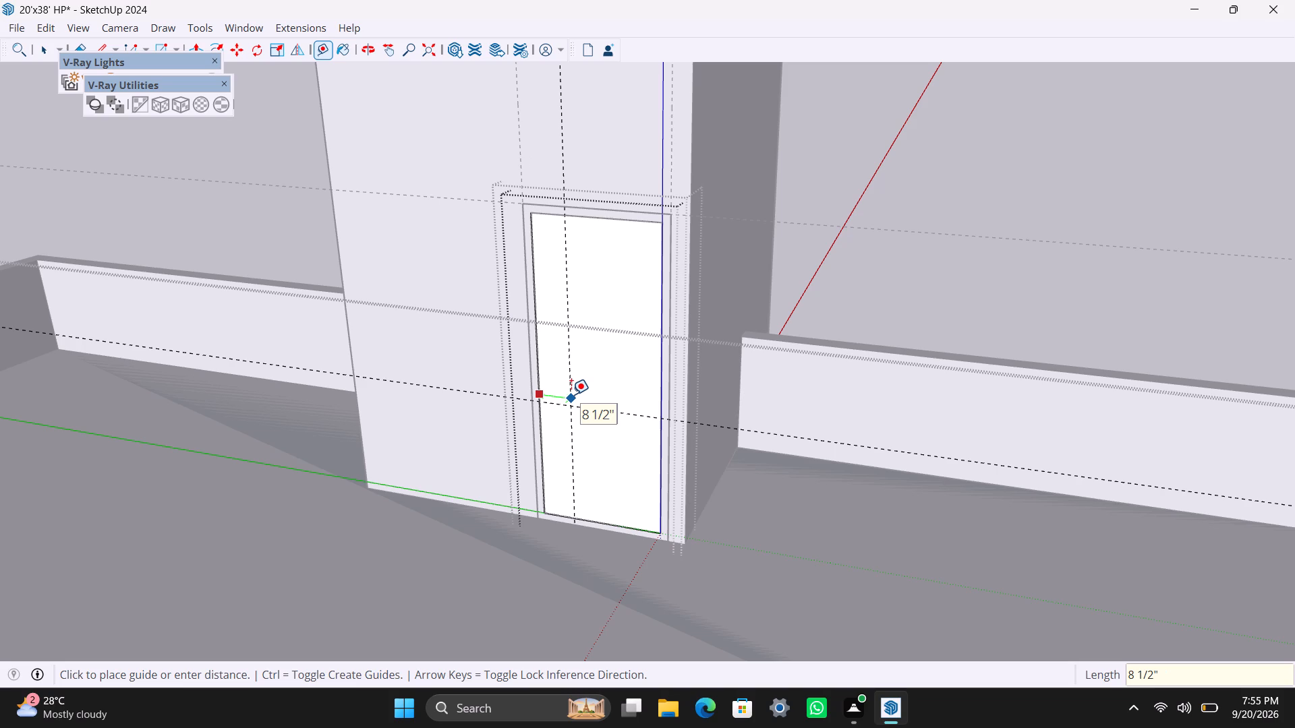
type("6\"")
key("Return")
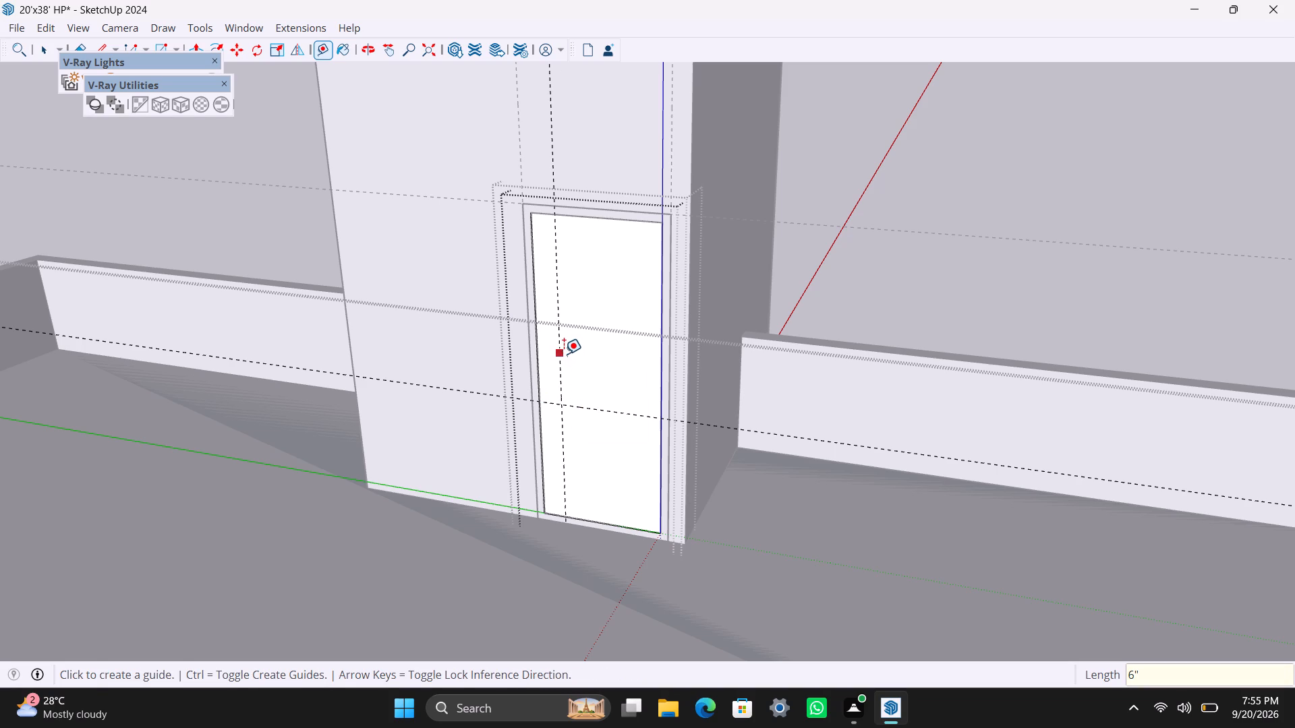
left_click(564, 354)
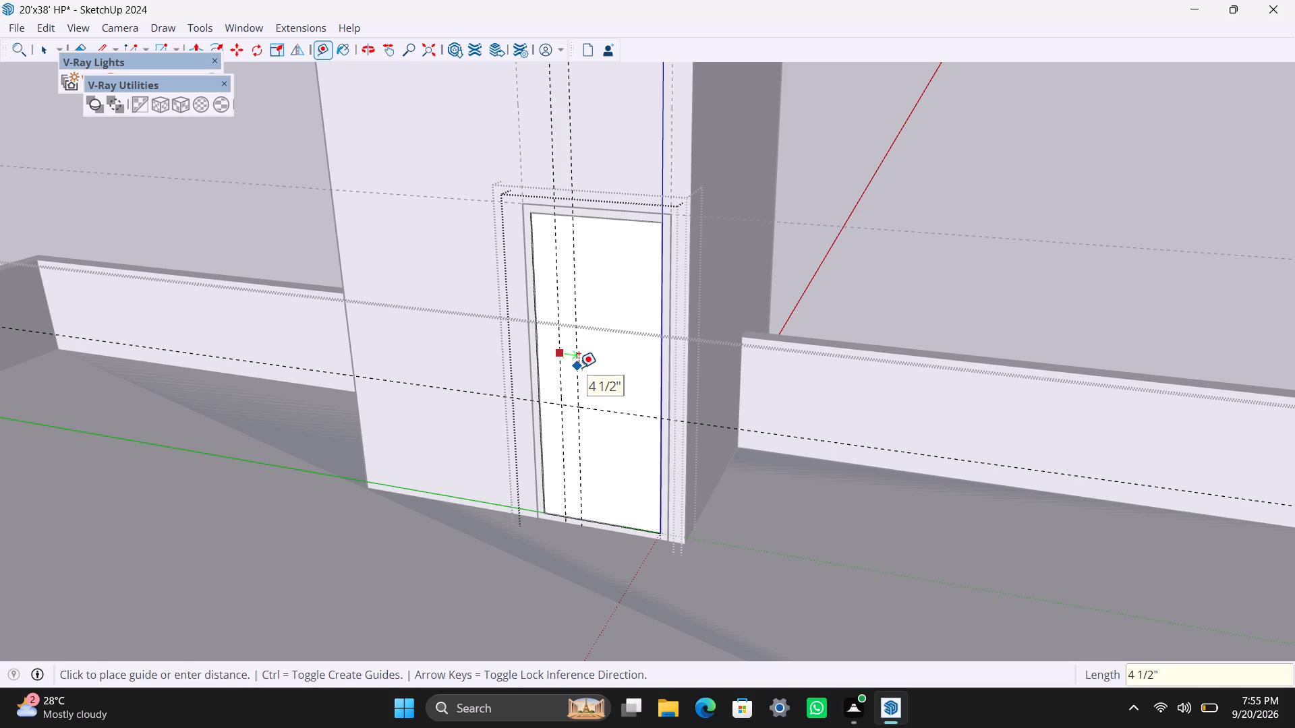
type("1.5\"")
key("Return")
key("space")
Place a second horizontal guide 8" above the existing one on the door panel.
scroll(595, 402, "up", 5)
key("t")
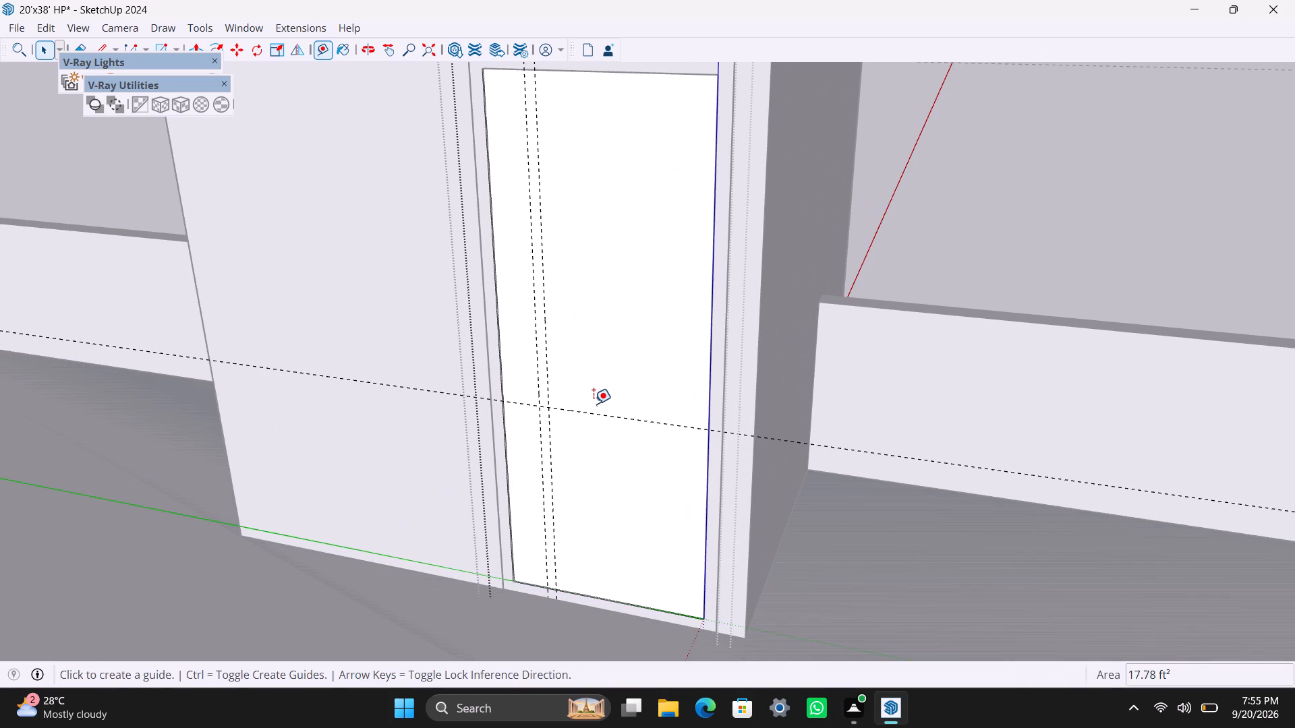
left_click(597, 413)
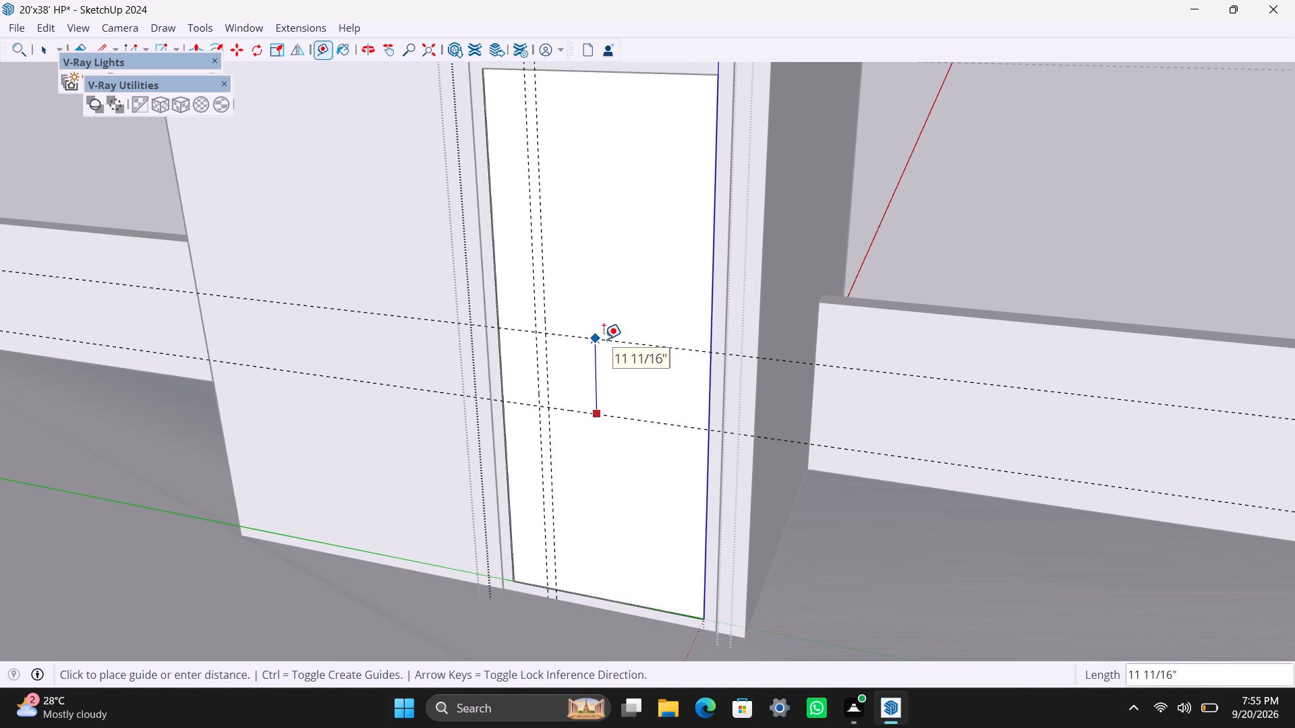
type("8\"")
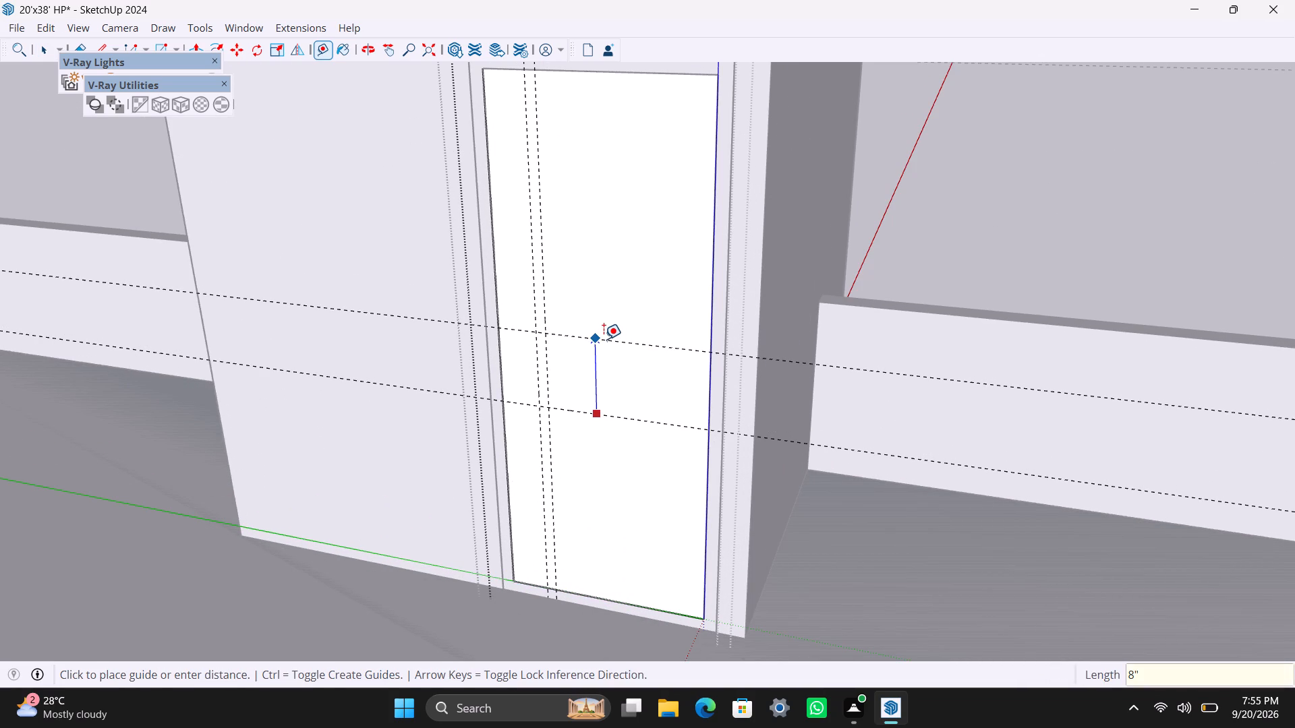
key("Return")
key("space")
Draw a 1.5" by 8" handle rectangle between the guides on the door panel and make it a group.
scroll(556, 409, "up", 4)
middle_click_drag(579, 417, 651, 417)
key("r")
left_click(614, 334)
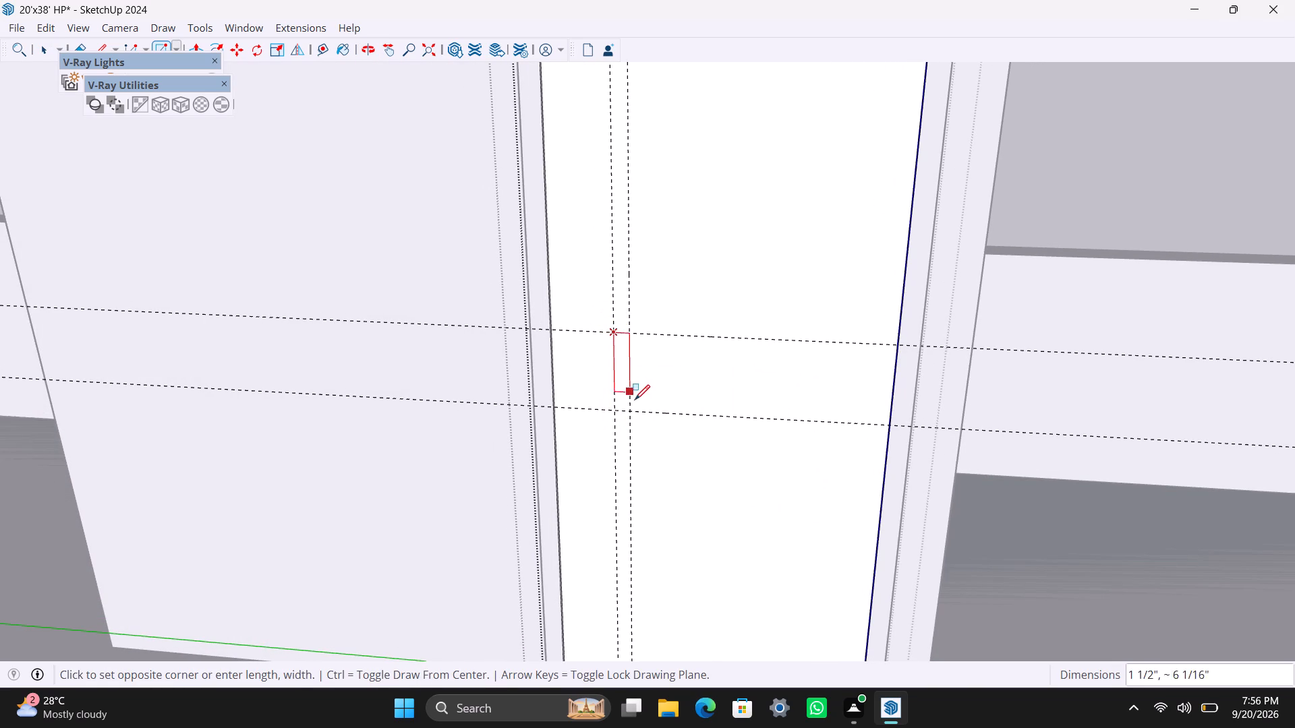
left_click(634, 409)
key("space")
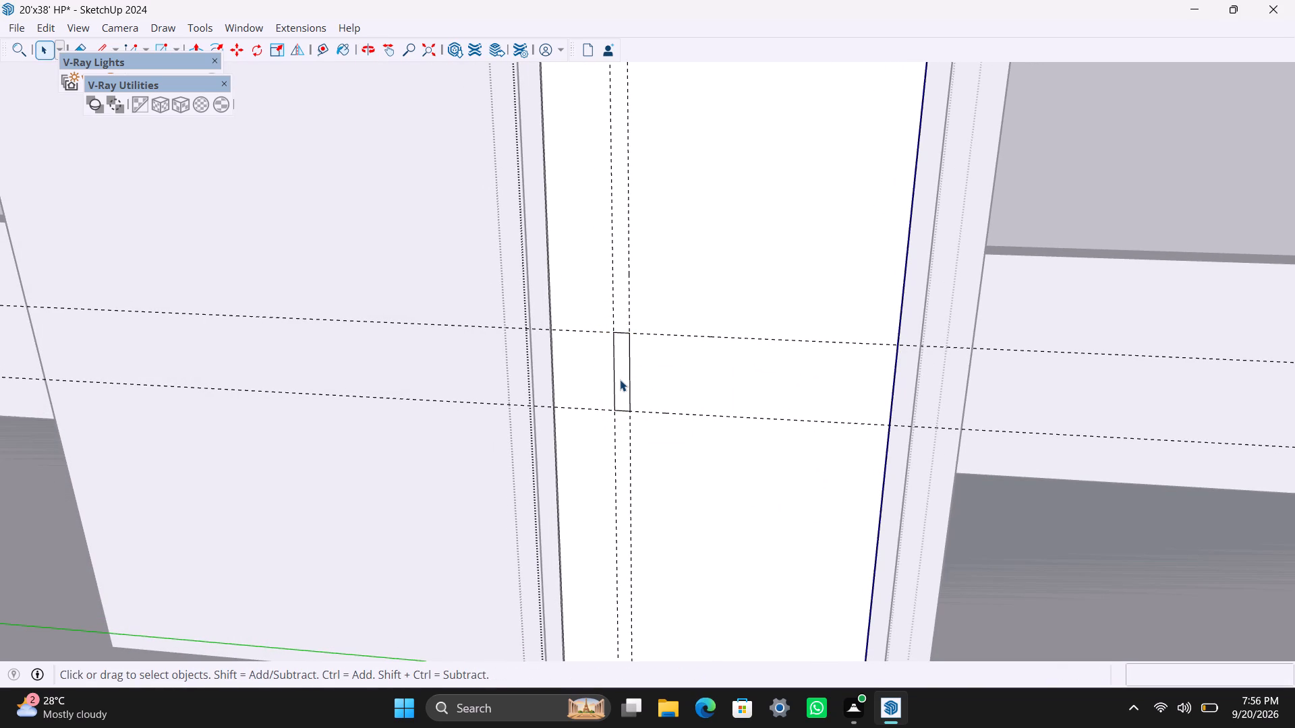
double_click(620, 377)
right_click(620, 377)
left_click(694, 164)
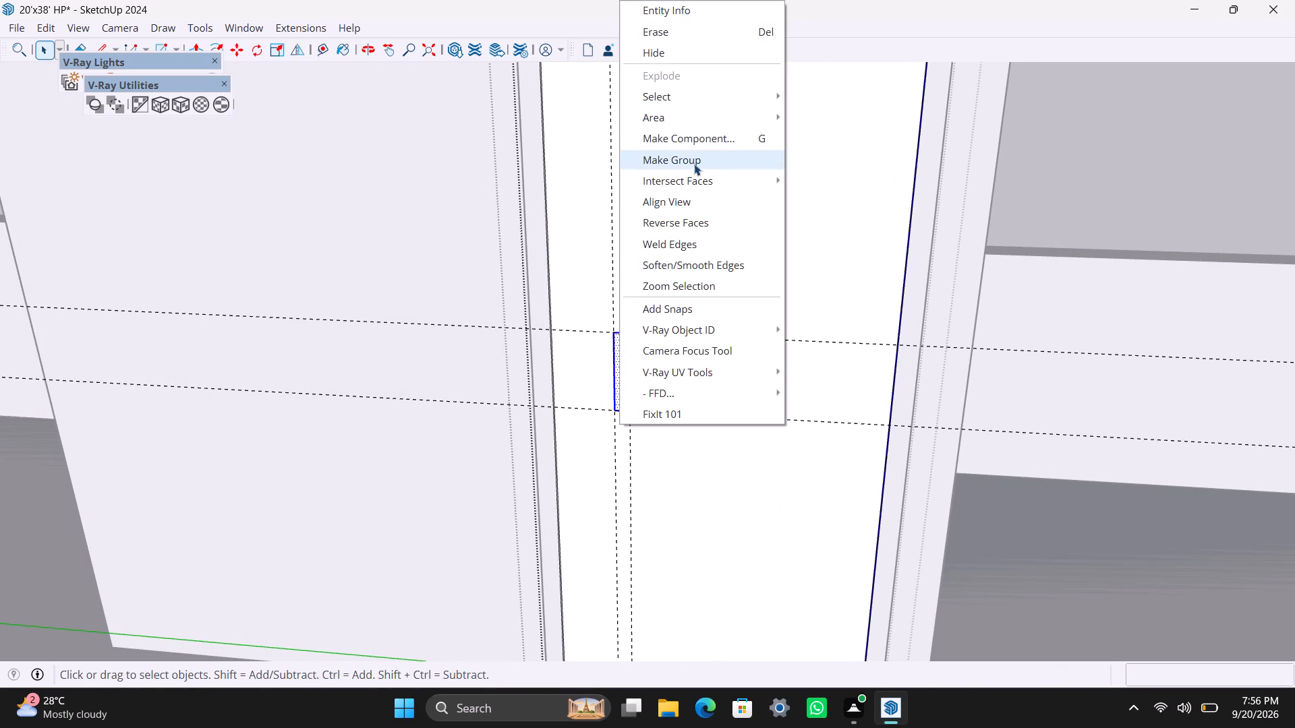
Open the handle group and extrude its face 0.5".
scroll(614, 382, "up", 3)
triple_click(622, 355)
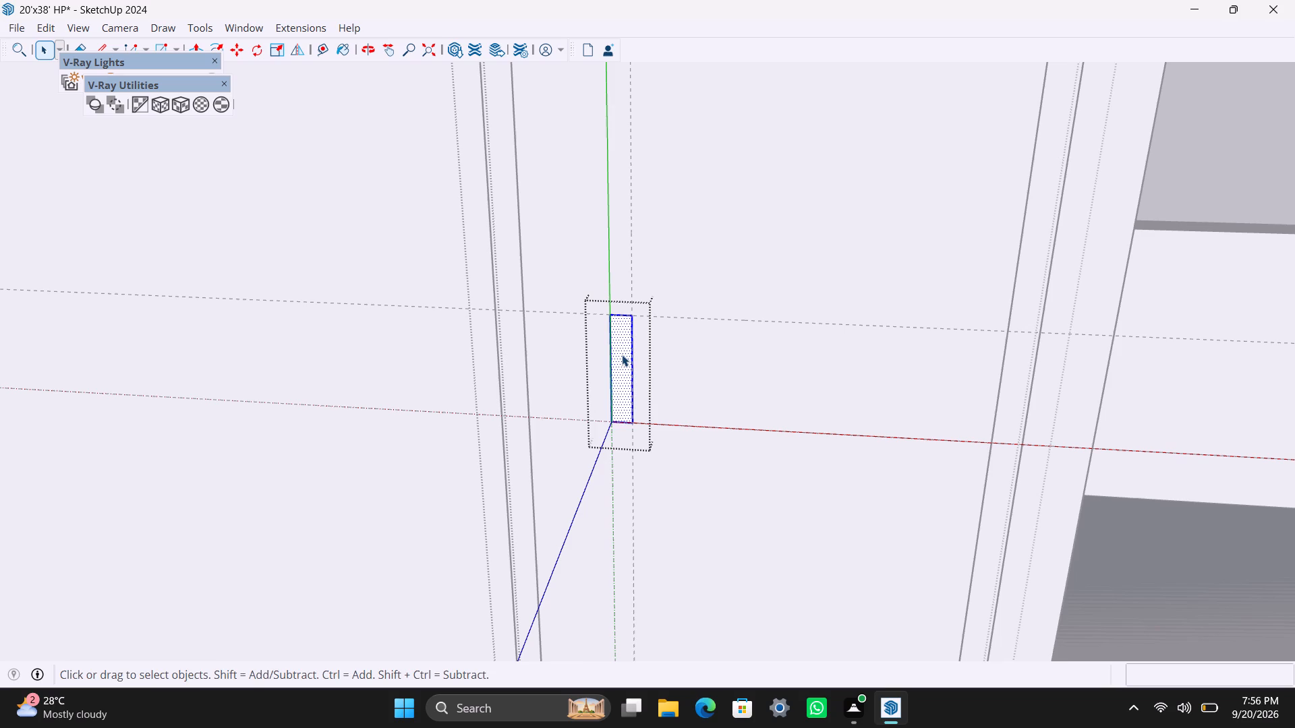
key("p")
left_click(622, 355)
key("0")
type(".5\"")
key("Return")
key("space")
scroll(621, 383, "down", 6)
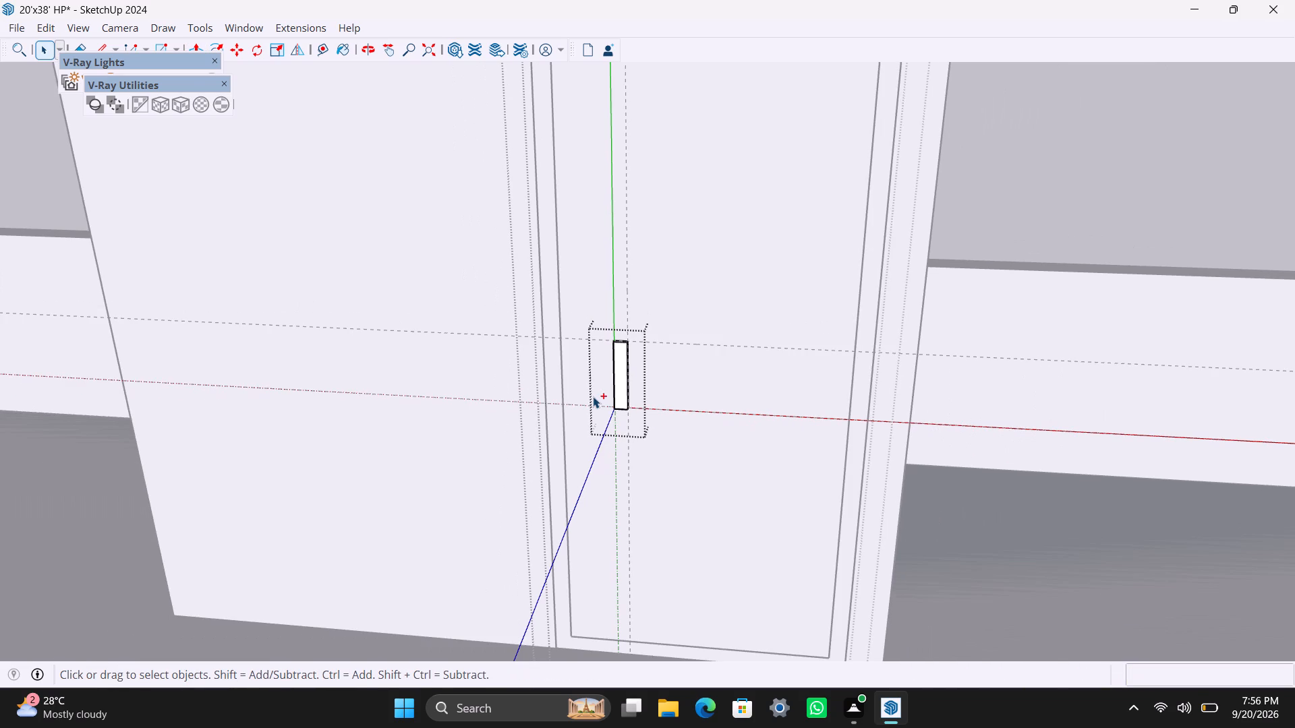
Save the model.
key("ctrl+s")
Close the handle and door panel groups and delete the guides used to place the handle.
scroll(594, 397, "down", 12)
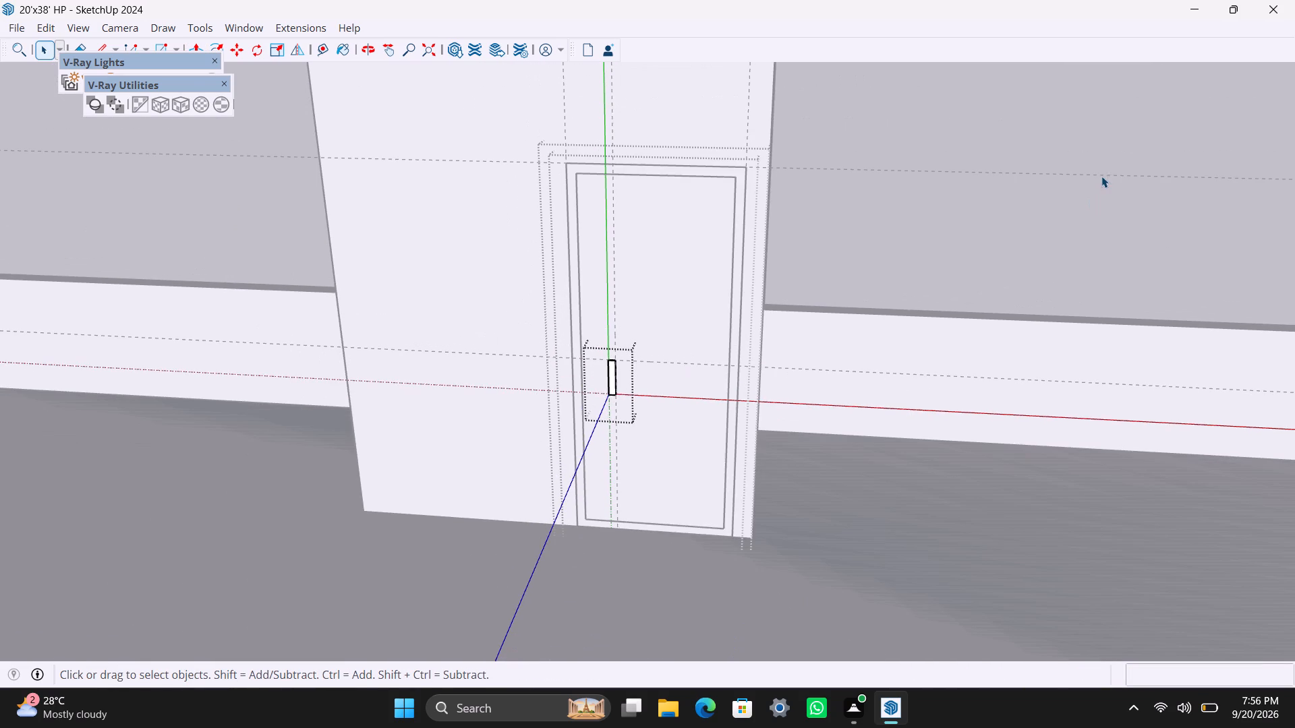
left_click(1102, 174)
double_click(1072, 158)
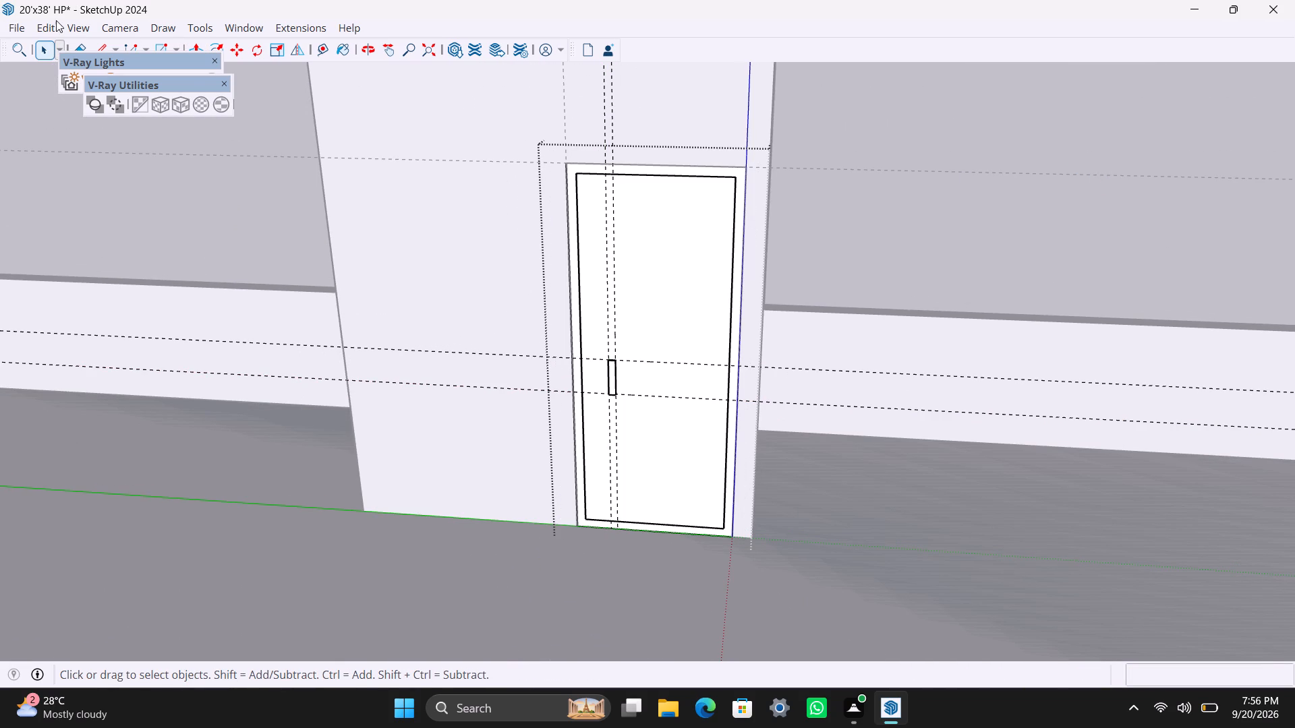
left_click(49, 26)
left_click(89, 197)
Close the terrace door's group to return to the surrounding roof group.
scroll(837, 309, "down", 9)
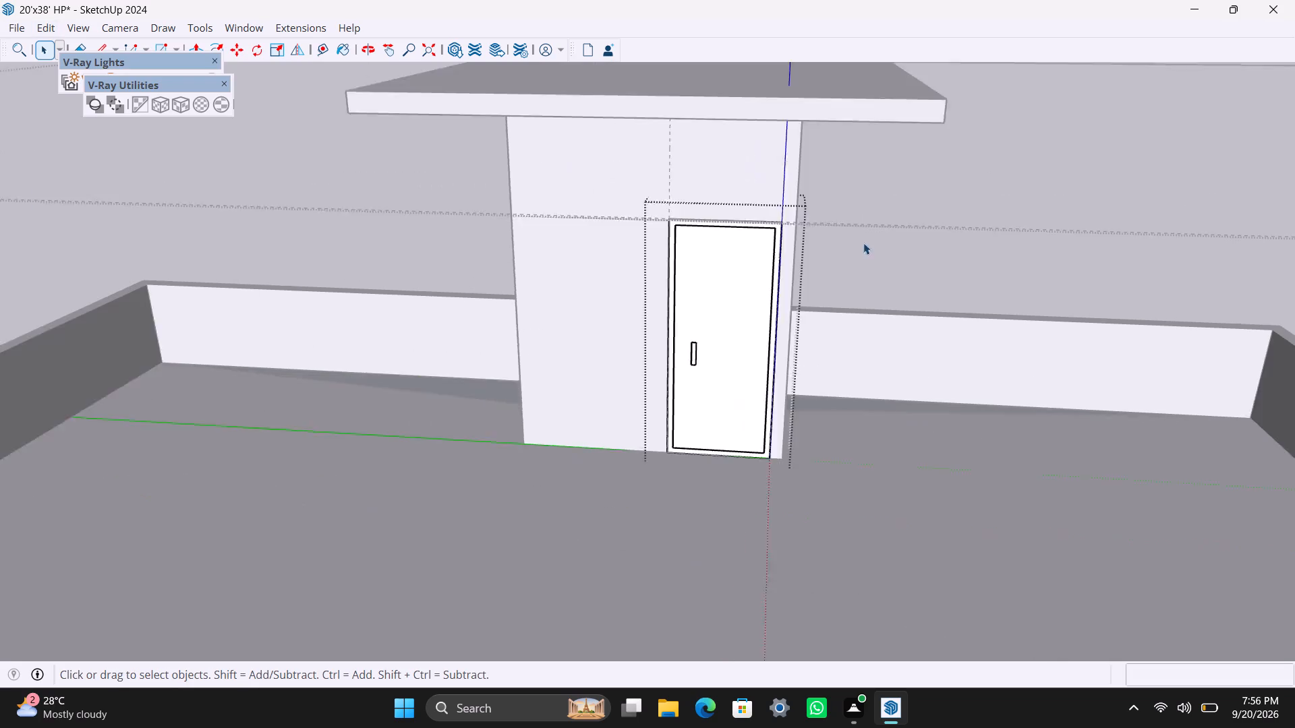
left_click(941, 179)
scroll(874, 179, "down", 7)
middle_click_drag(843, 334, 822, 336)
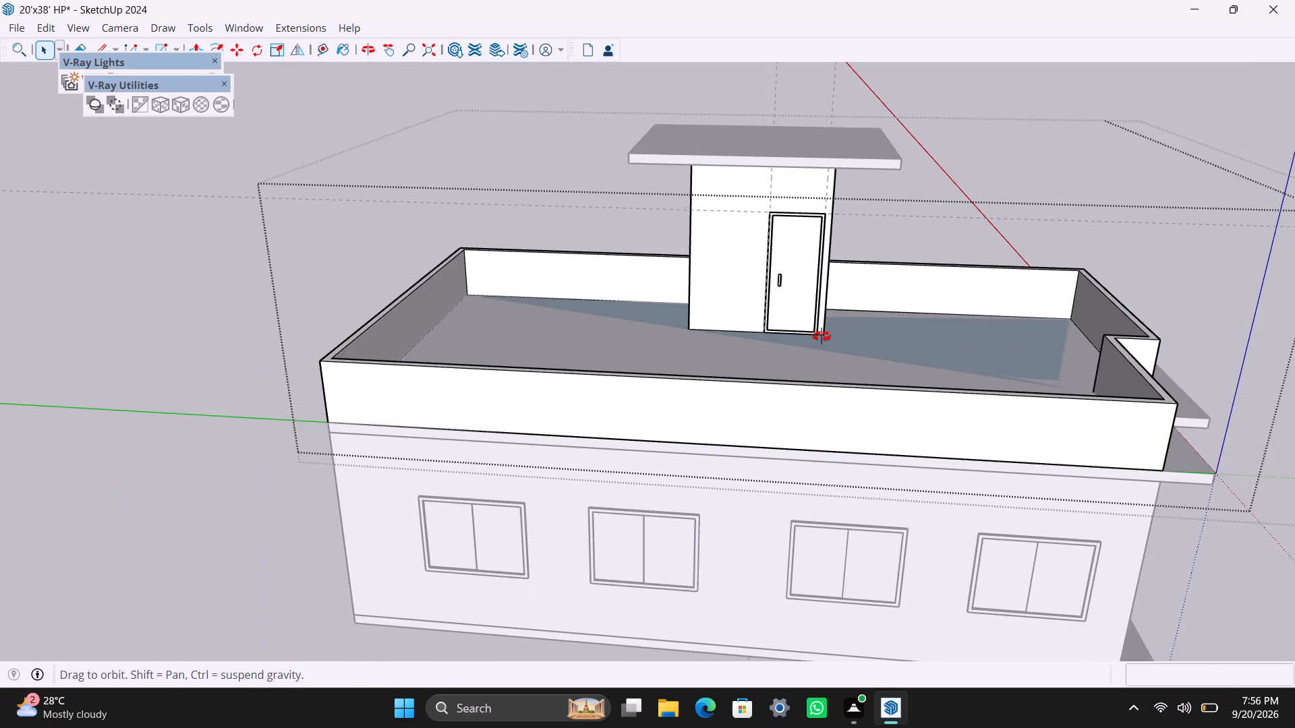
Delete the remaining guides around the stair tower and close the roof group.
middle_click_drag(822, 336, 337, 383)
left_click(1122, 172)
double_click(1122, 171)
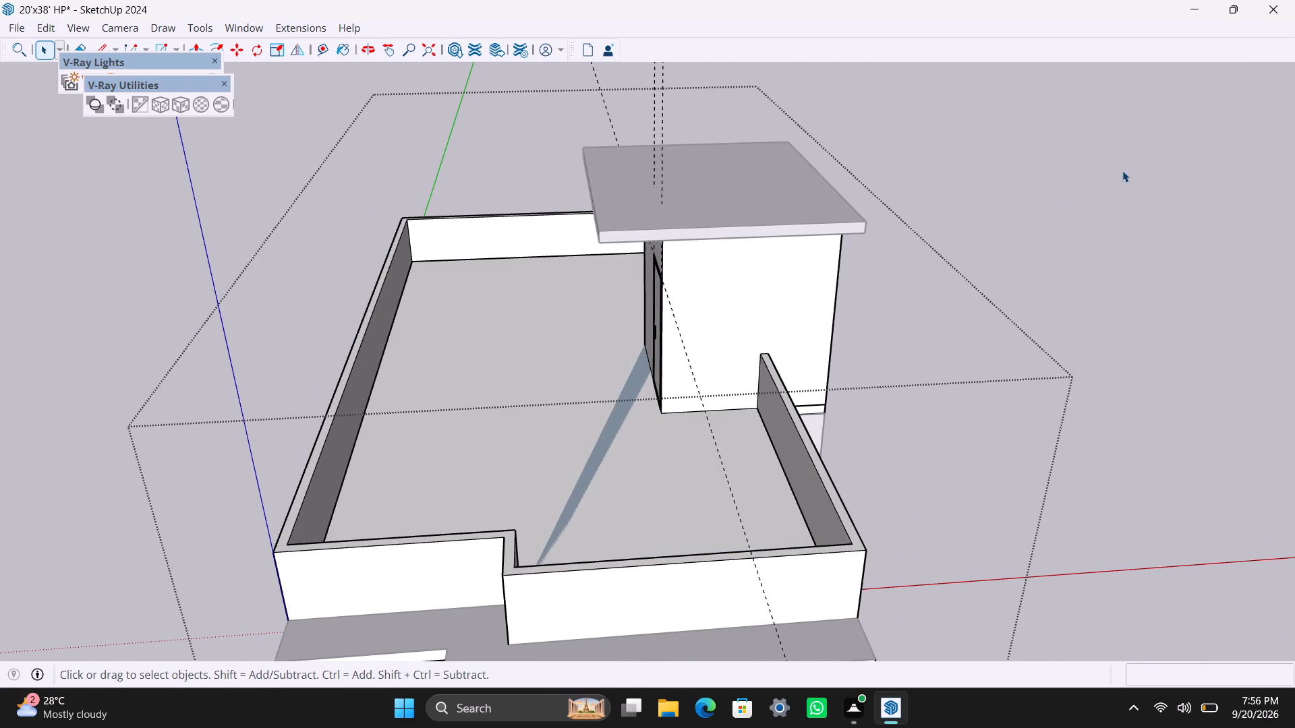
left_click(51, 22)
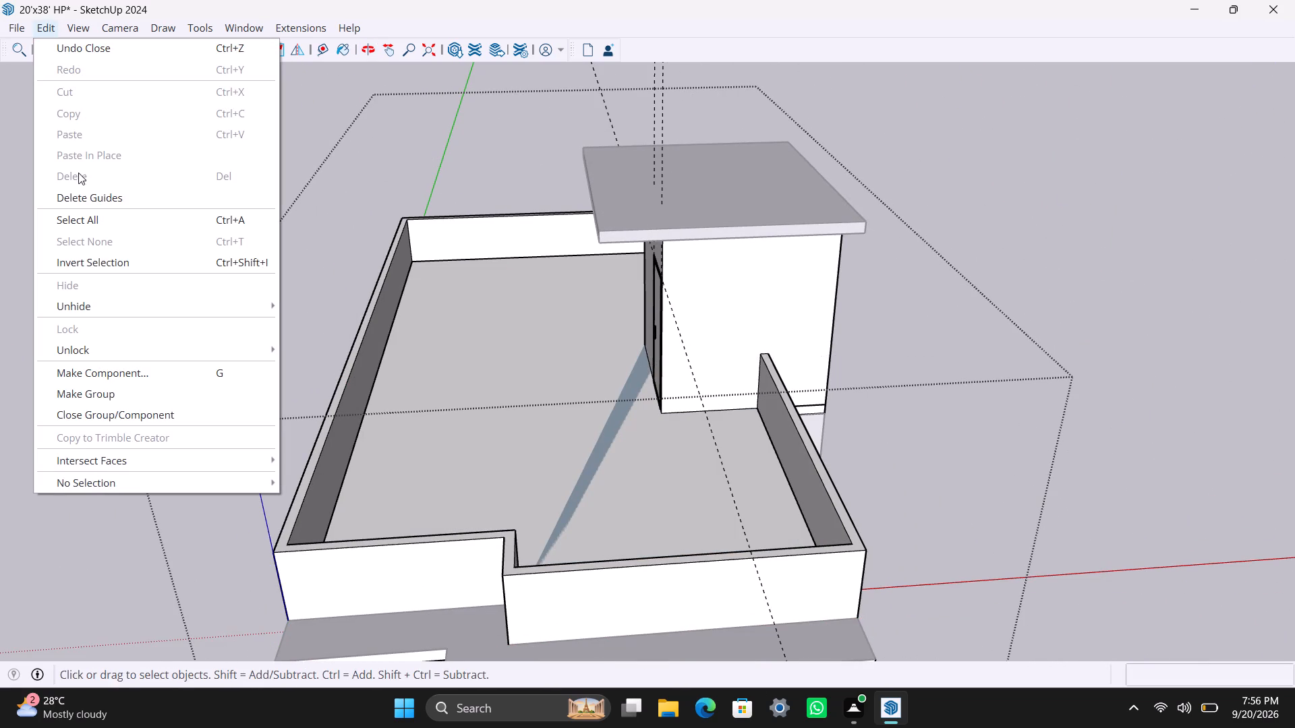
left_click(82, 196)
scroll(83, 243, "down", 8)
triple_click(811, 215)
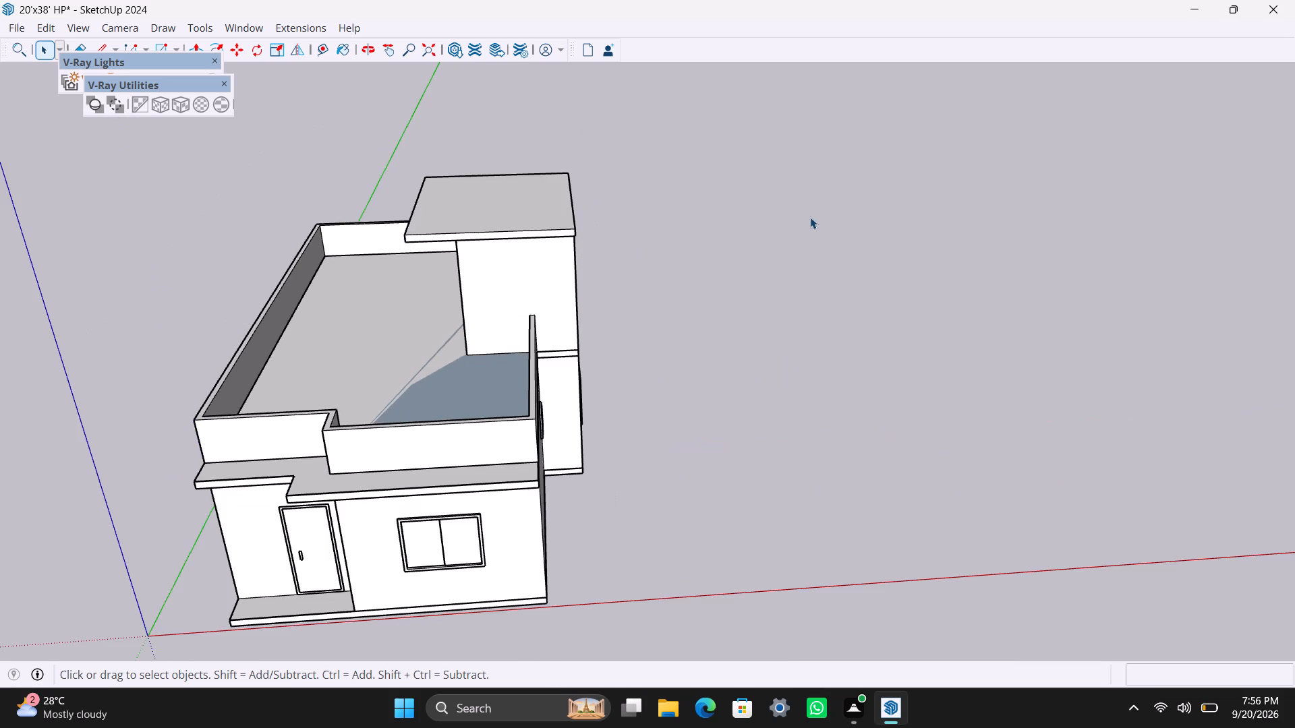
Open the roof group and examine its terrace slab and parapet faces from several angles, ending outside the group.
scroll(571, 317, "down", 3)
middle_click_drag(486, 442, 773, 404, "shift")
scroll(702, 306, "up", 3)
middle_click_drag(702, 307, 769, 443)
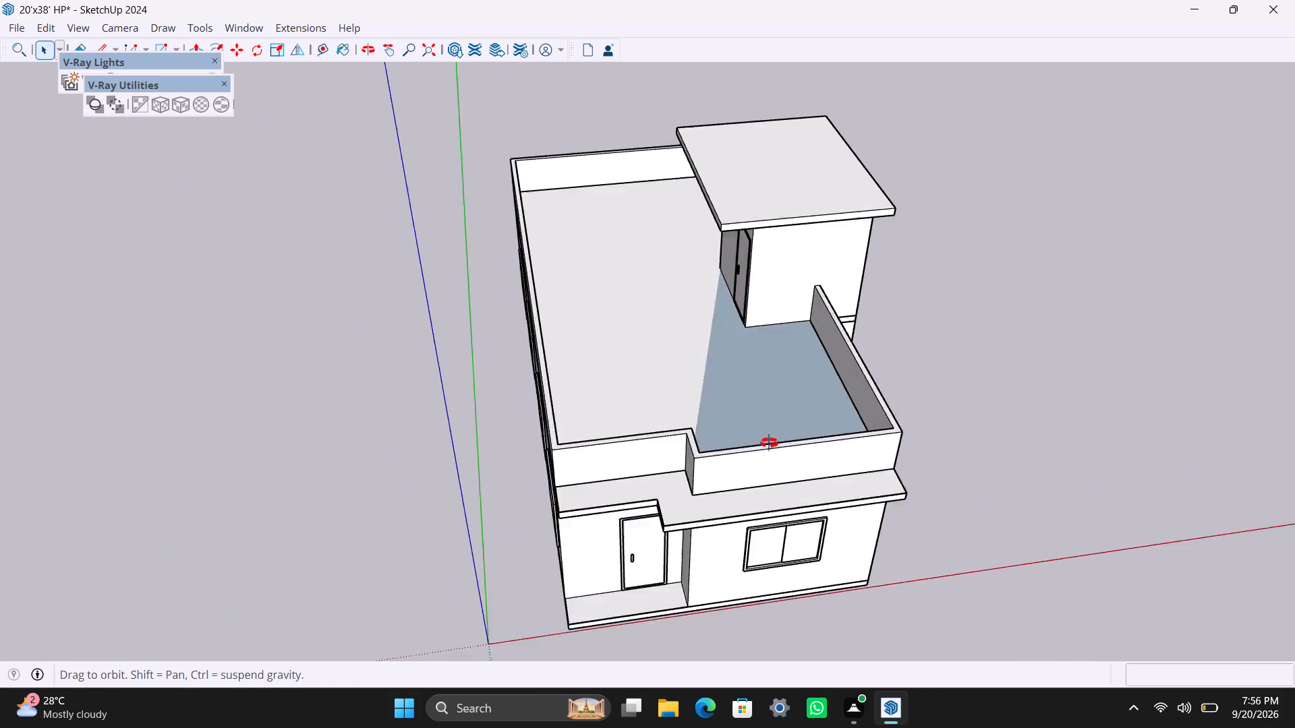
middle_click_drag(769, 443, 823, 473)
left_click(674, 394)
double_click(674, 394)
scroll(674, 394, "up", 3)
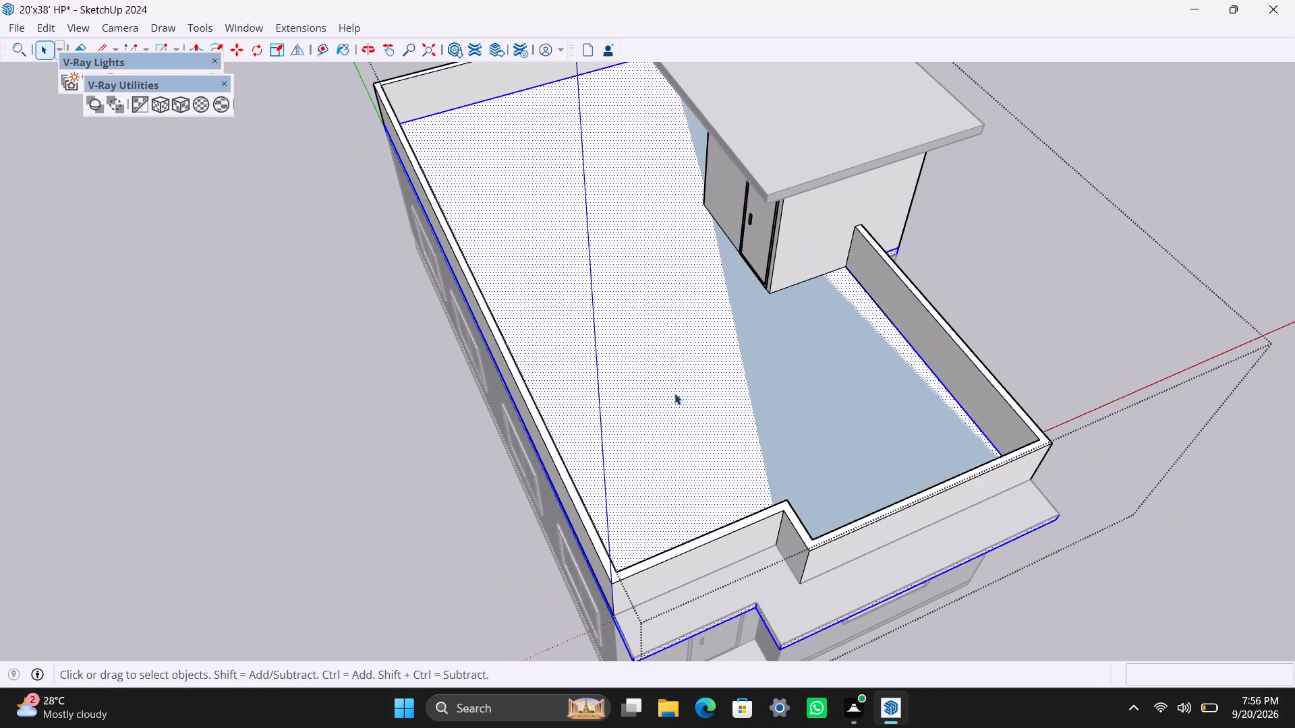
left_click(674, 393)
scroll(675, 395, "up", 1)
left_click(675, 395)
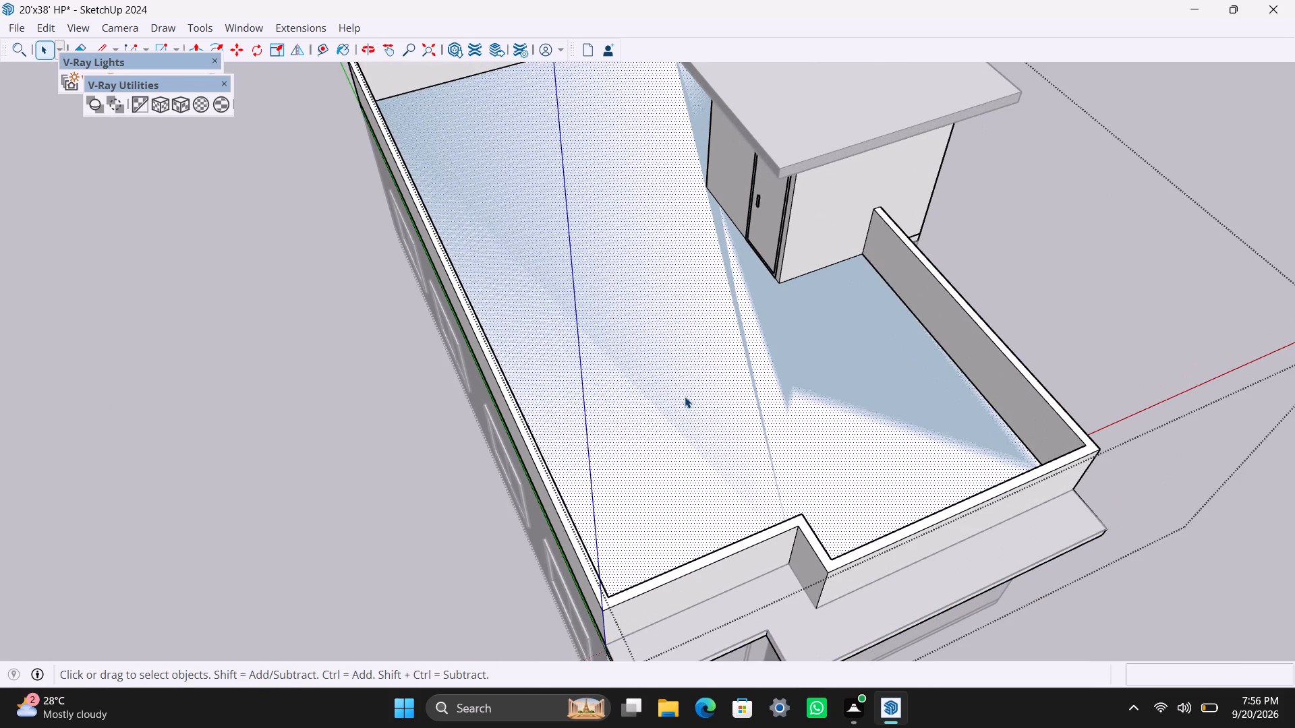
scroll(721, 415, "down", 2)
middle_click_drag(720, 408, 488, 282)
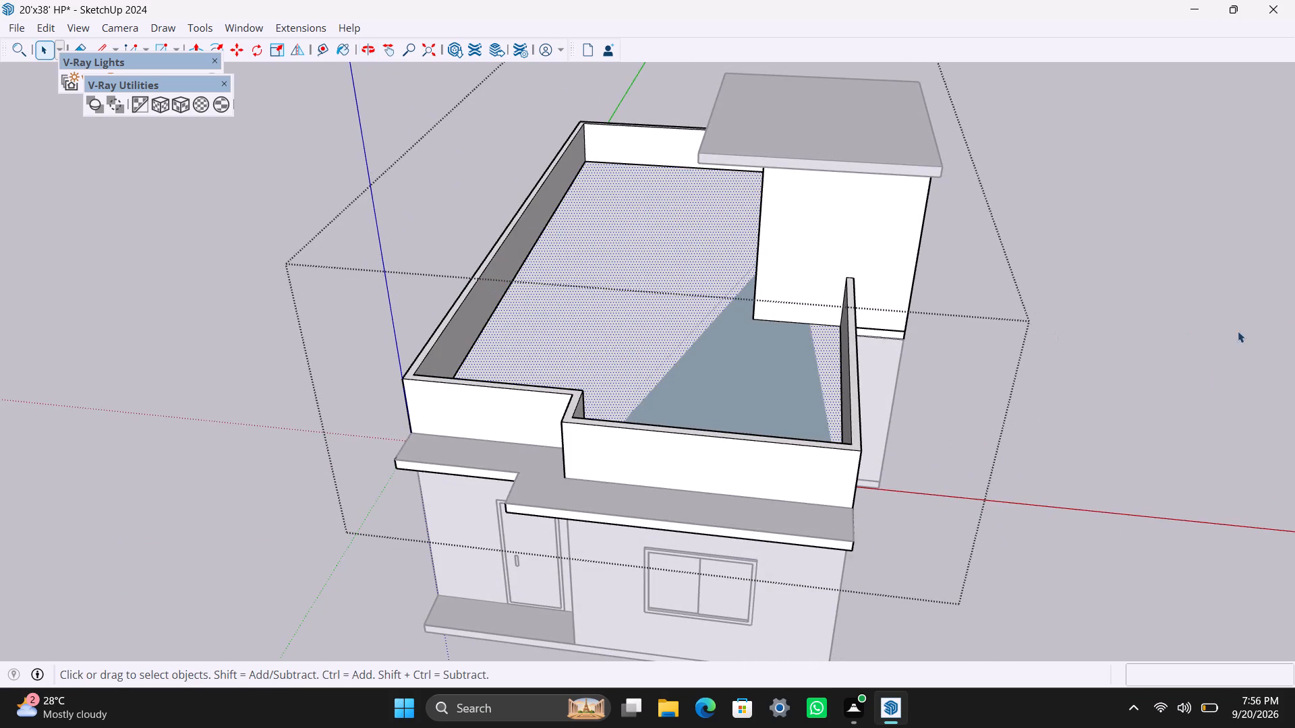
left_click(1248, 331)
left_click(802, 410)
double_click(802, 410)
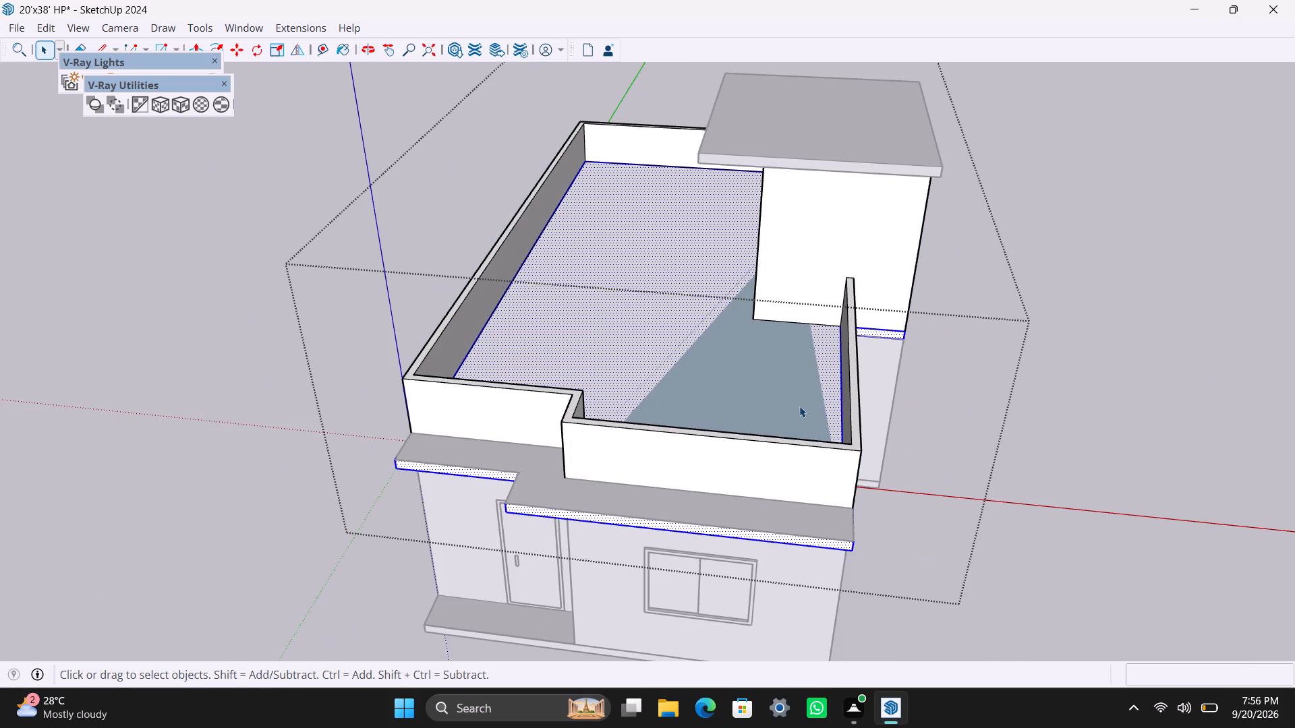
left_click(795, 404)
scroll(776, 404, "up", 2)
scroll(739, 400, "down", 3)
middle_click_drag(728, 406, 749, 212)
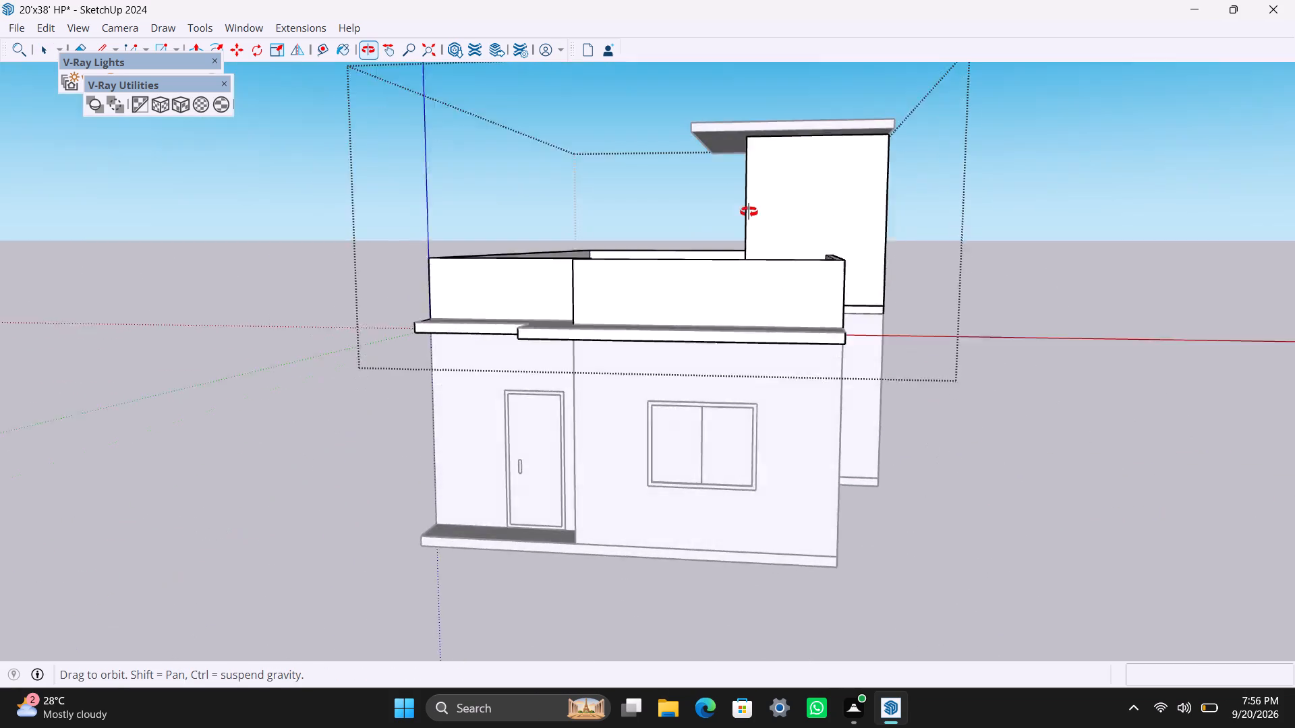
middle_click_drag(749, 212, 753, 205)
double_click(1095, 341)
Save the house model.
scroll(766, 406, "down", 5)
middle_click_drag(765, 415, 901, 538)
scroll(845, 447, "up", 3)
key("ctrl+s")
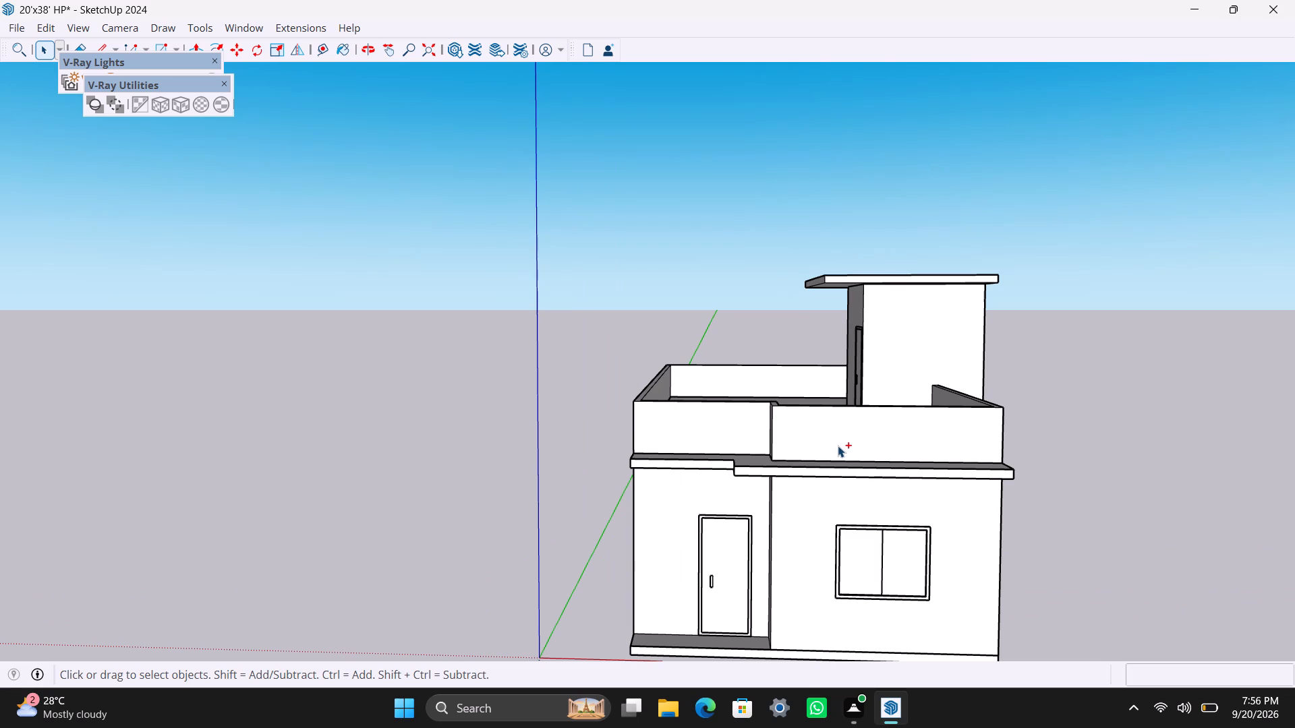
key("space")
Dismiss the low-battery alert and clear the selection in the model.
scroll(880, 484, "down", 3)
left_click(786, 460)
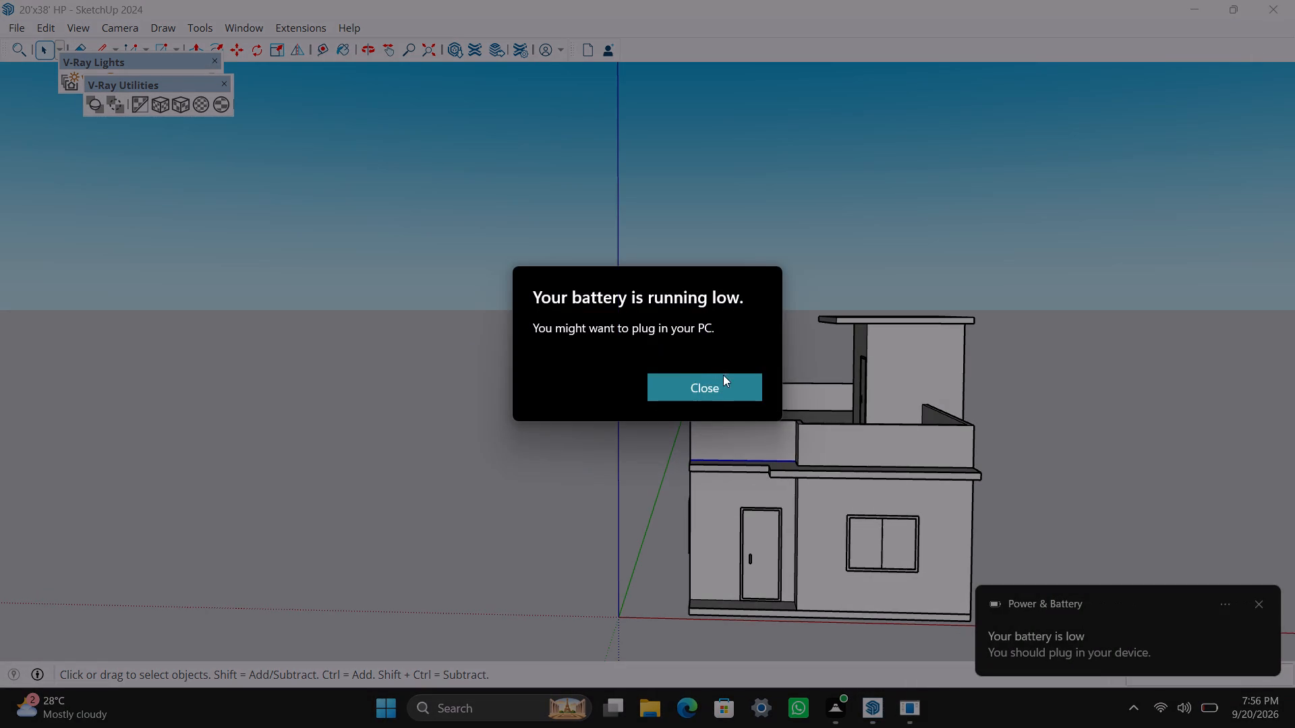
left_click(842, 189)
left_click(758, 152)
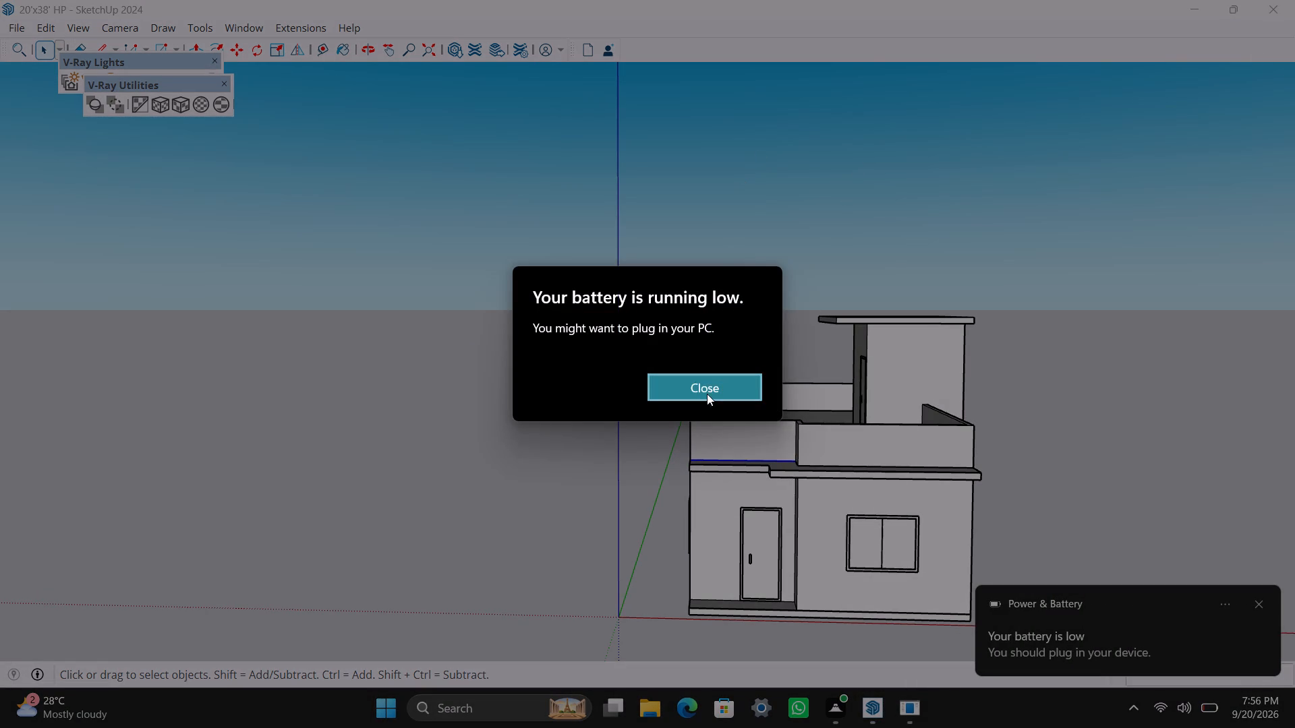
left_click(707, 391)
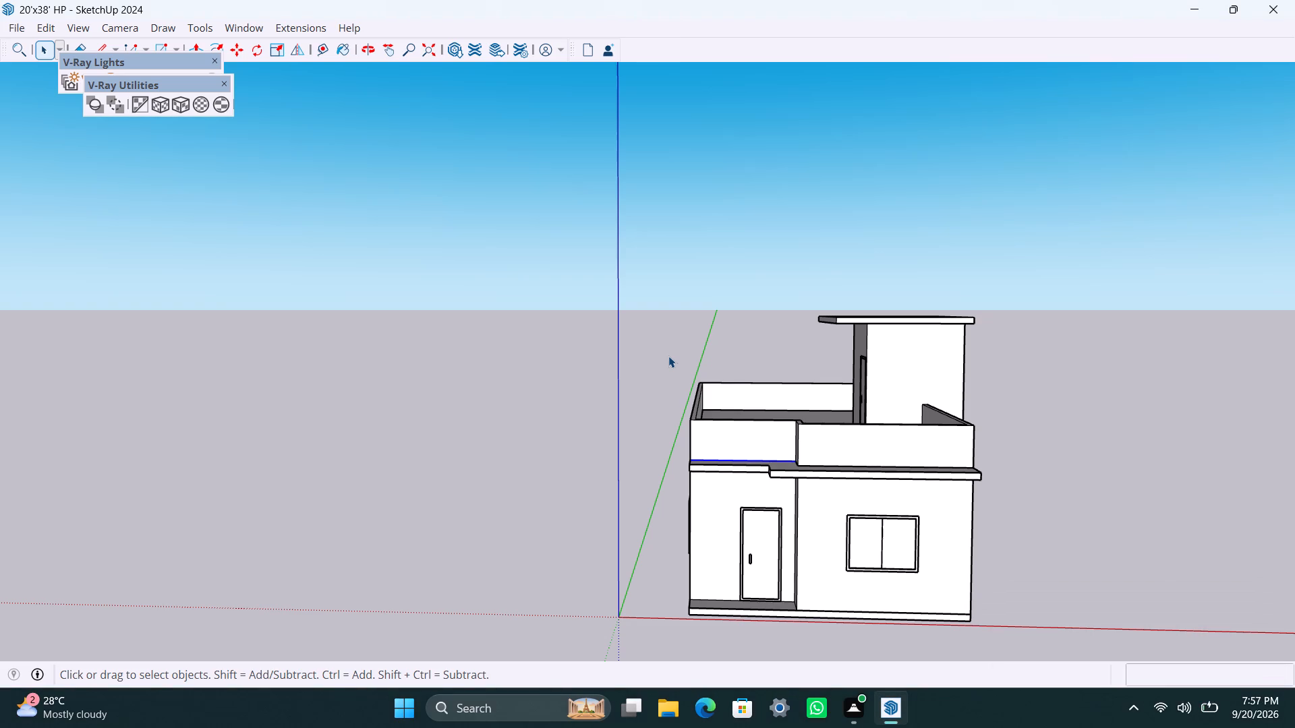
left_click_drag(668, 371, 674, 400)
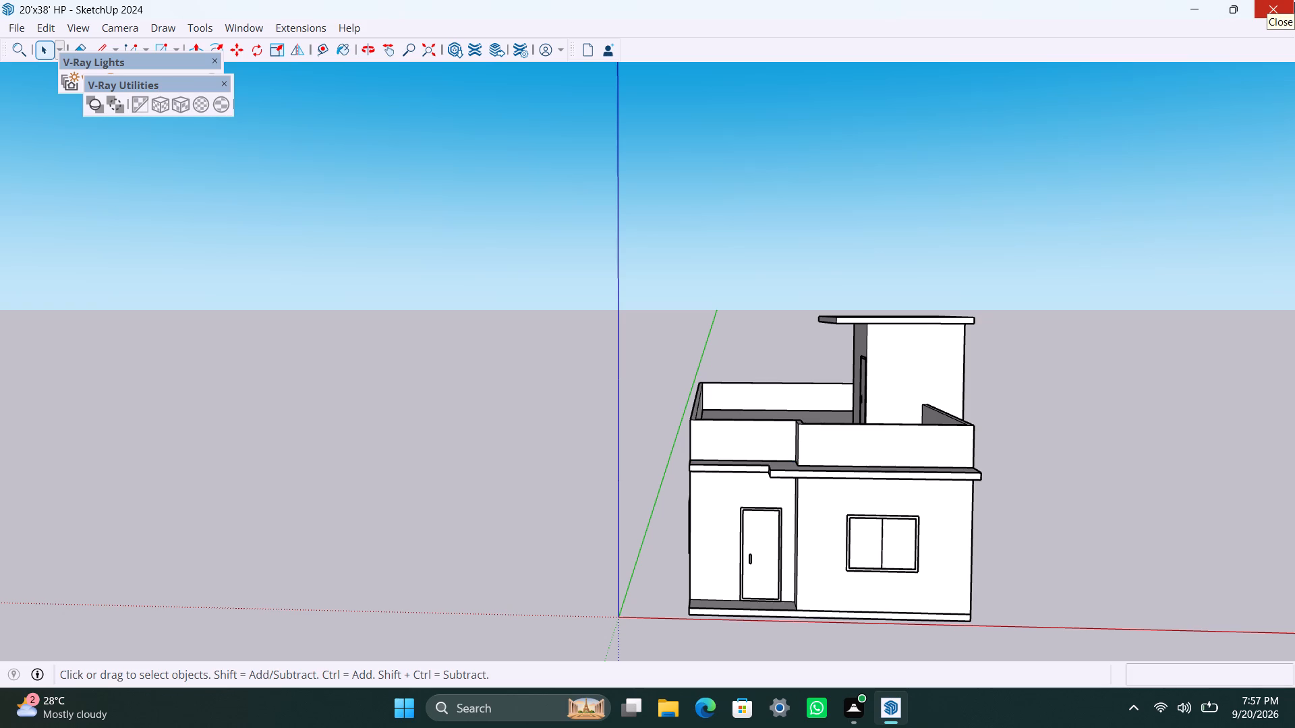
Select the entire house and run the FixIt 101 cleanup on it.
scroll(983, 249, "down", 4)
scroll(840, 504, "up", 4)
middle_click_drag(922, 508, 909, 497)
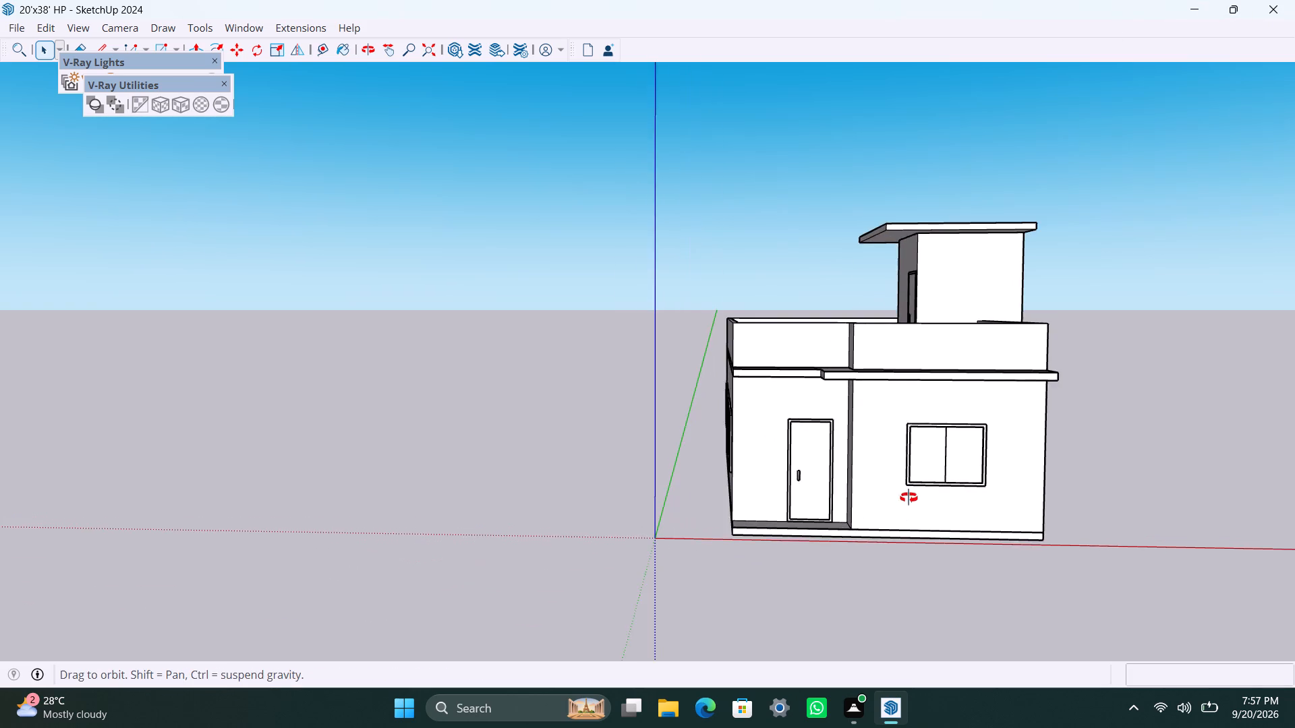
middle_click_drag(909, 497, 957, 471)
scroll(845, 388, "down", 5)
middle_click_drag(804, 385, 805, 545)
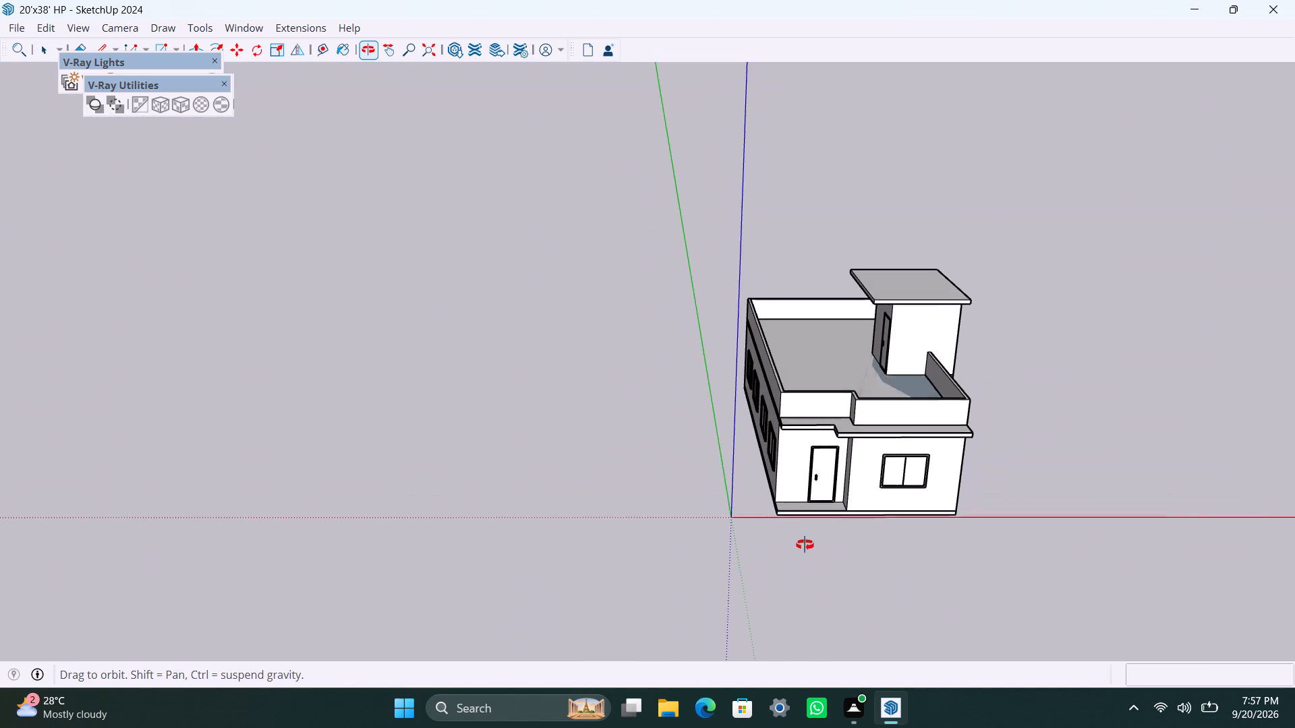
middle_click_drag(805, 545, 805, 547)
key("r")
key("space")
left_click_drag(658, 220, 865, 562)
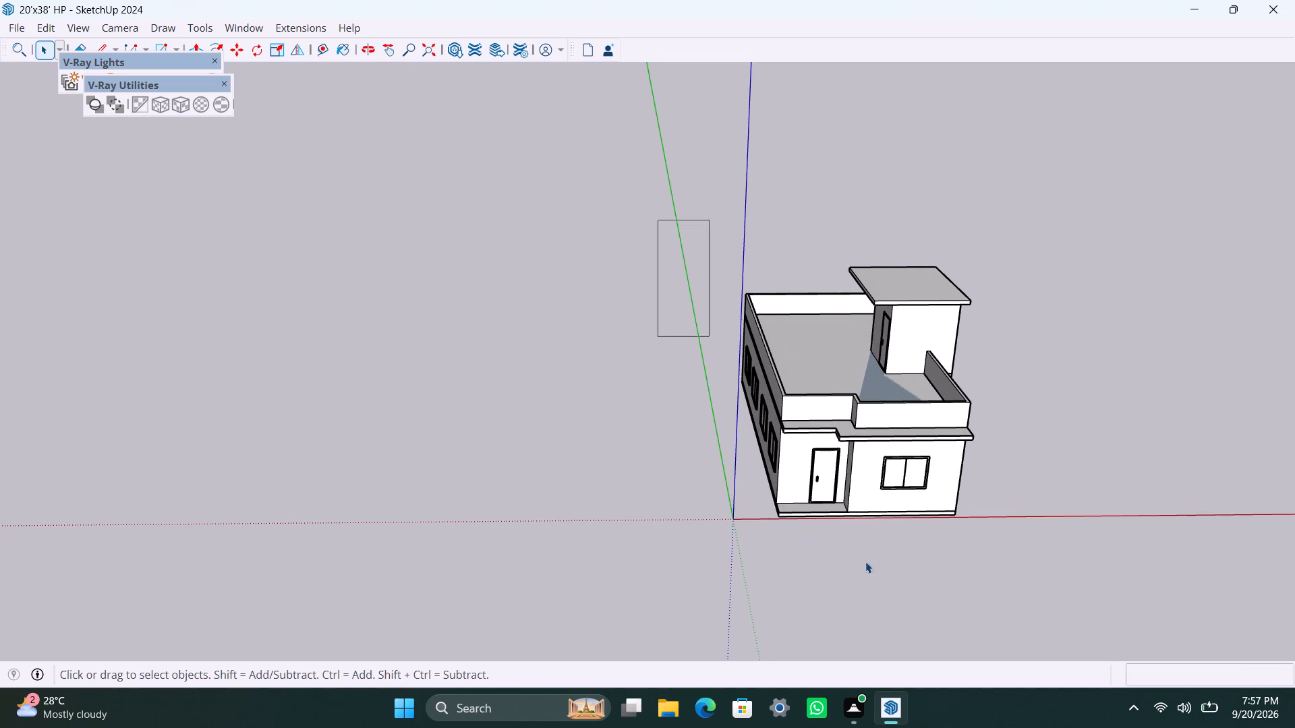
left_click_drag(865, 562, 1188, 636)
right_click(868, 373)
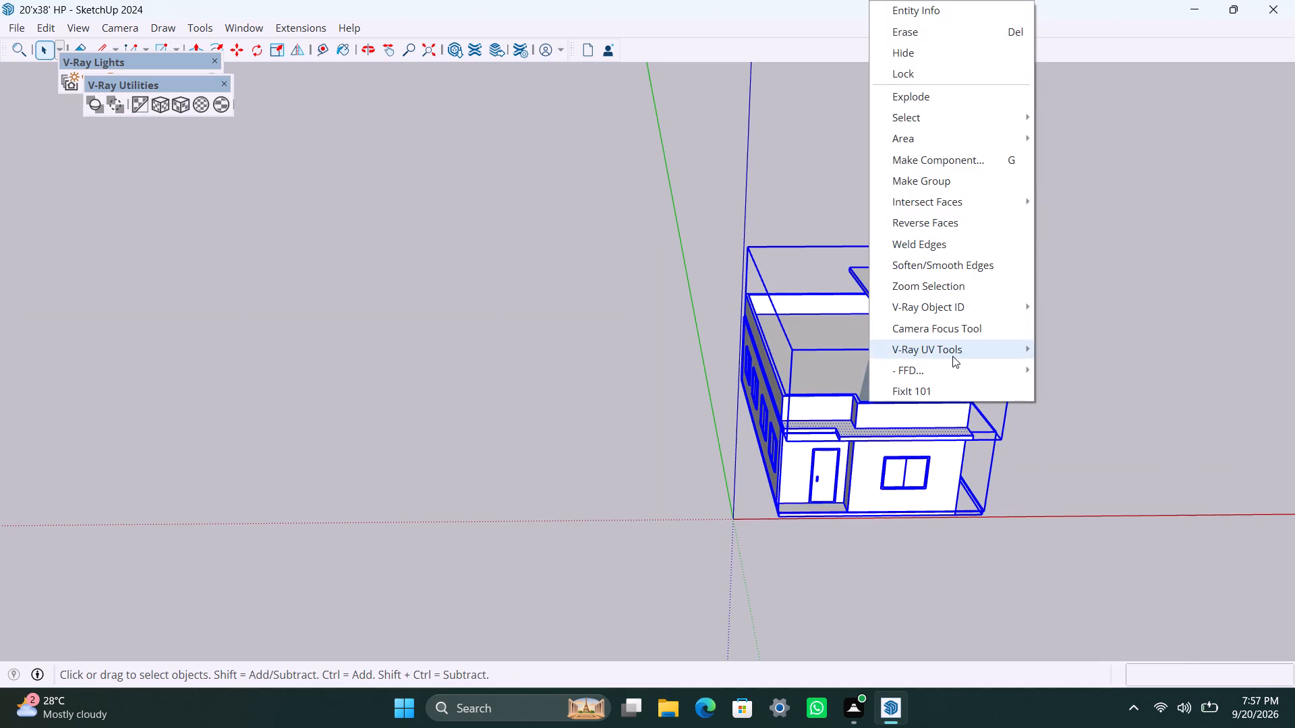
left_click(951, 384)
left_click(724, 425)
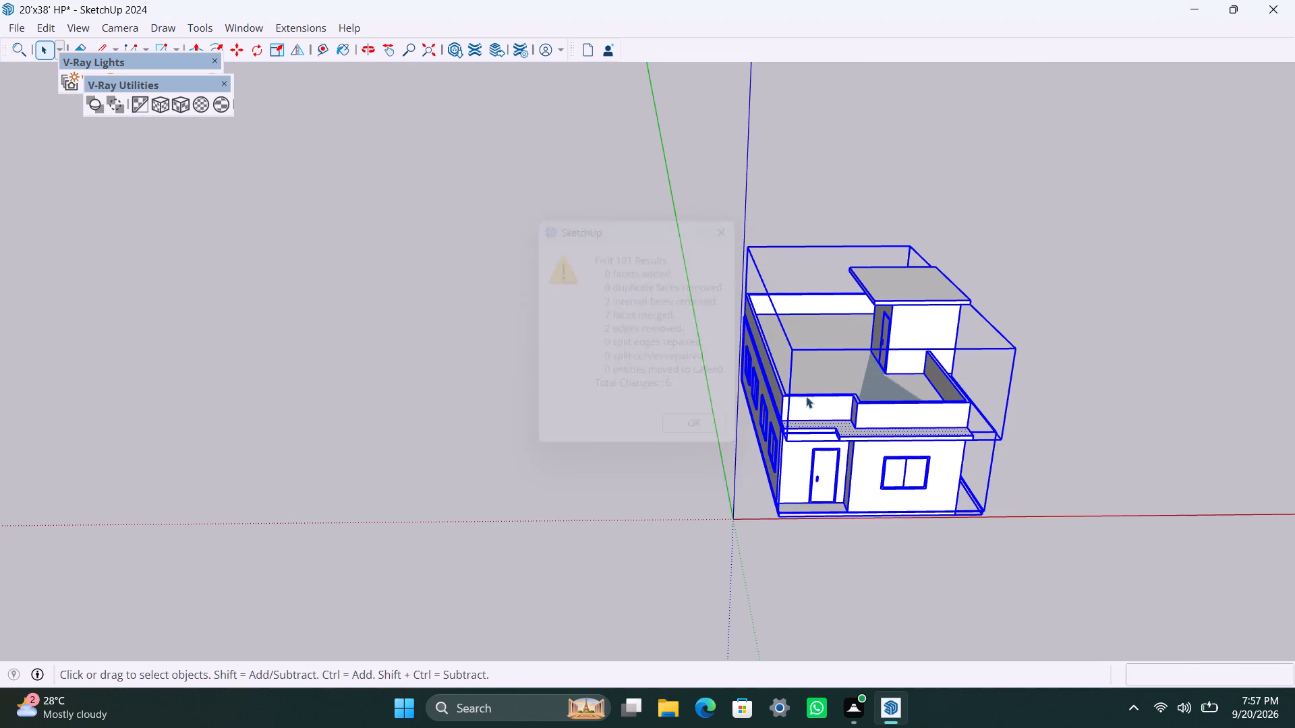
Run FixIt 101 three more times on the selected house, then clear the selection.
right_click(836, 377)
left_click(867, 387)
left_click(684, 424)
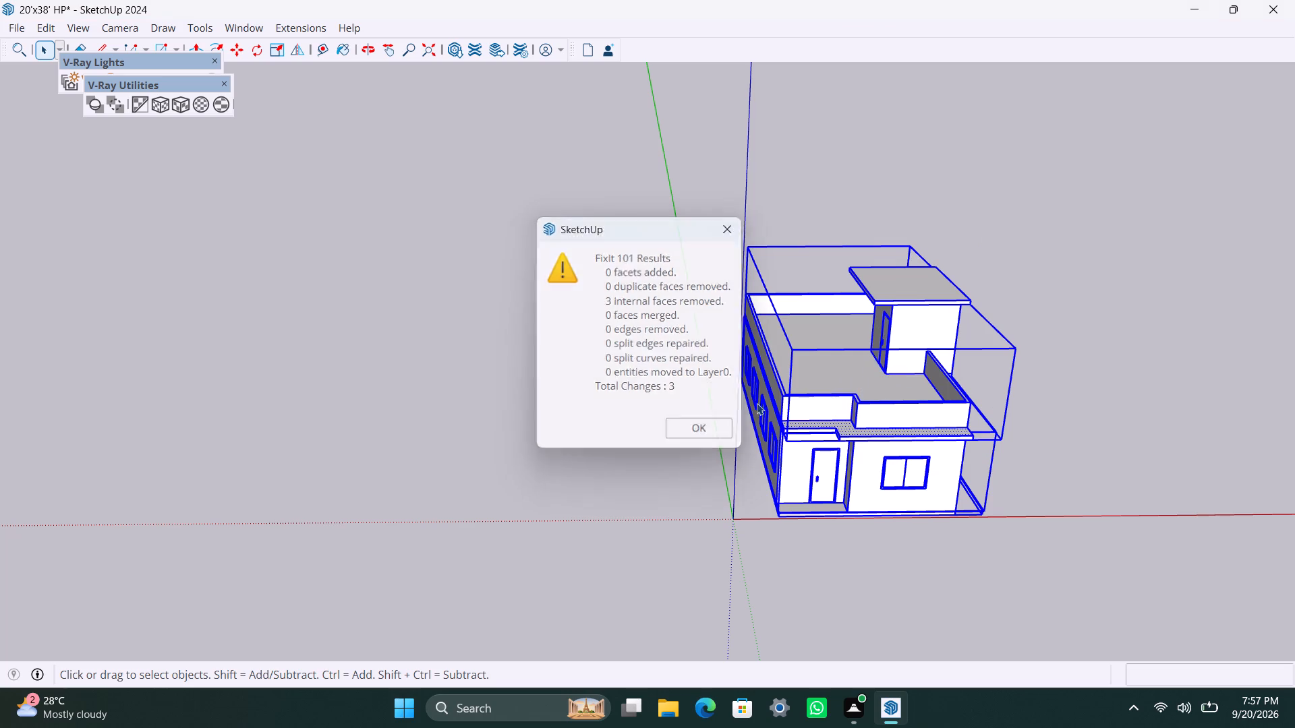
right_click(764, 402)
left_click(825, 394)
left_click(708, 432)
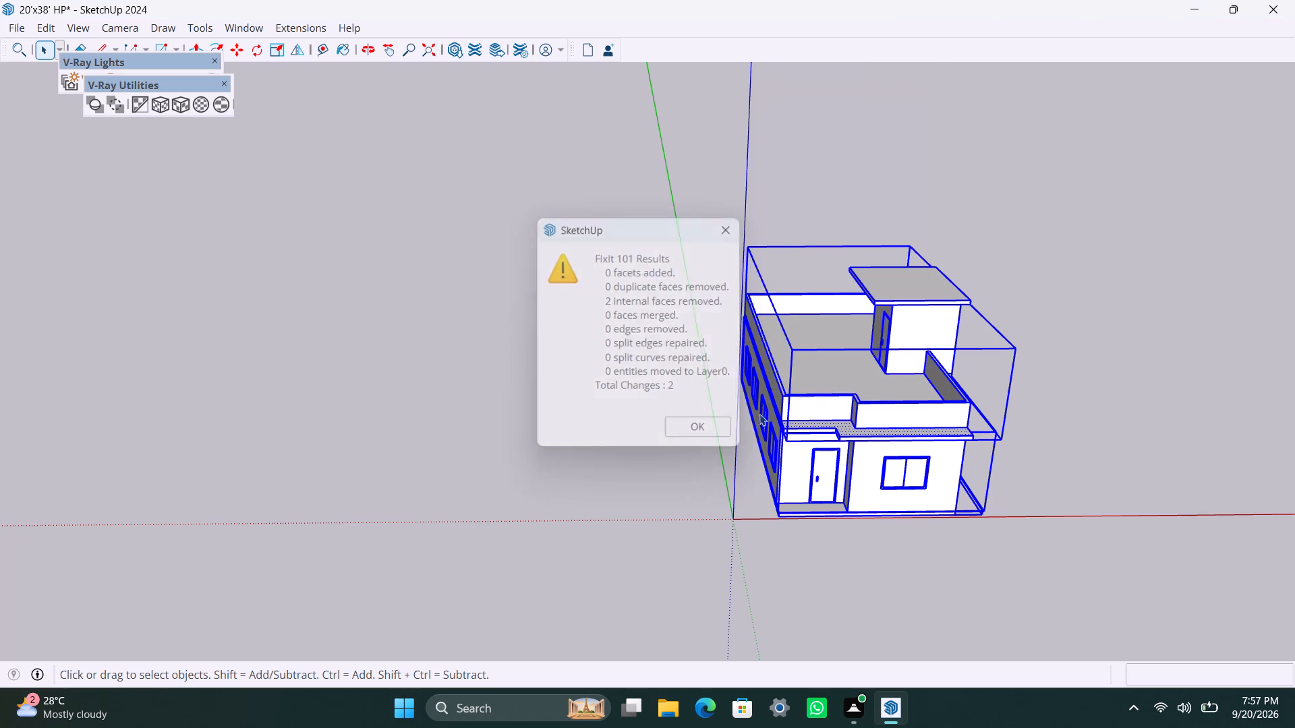
right_click(771, 411)
left_click(819, 407)
left_click(705, 426)
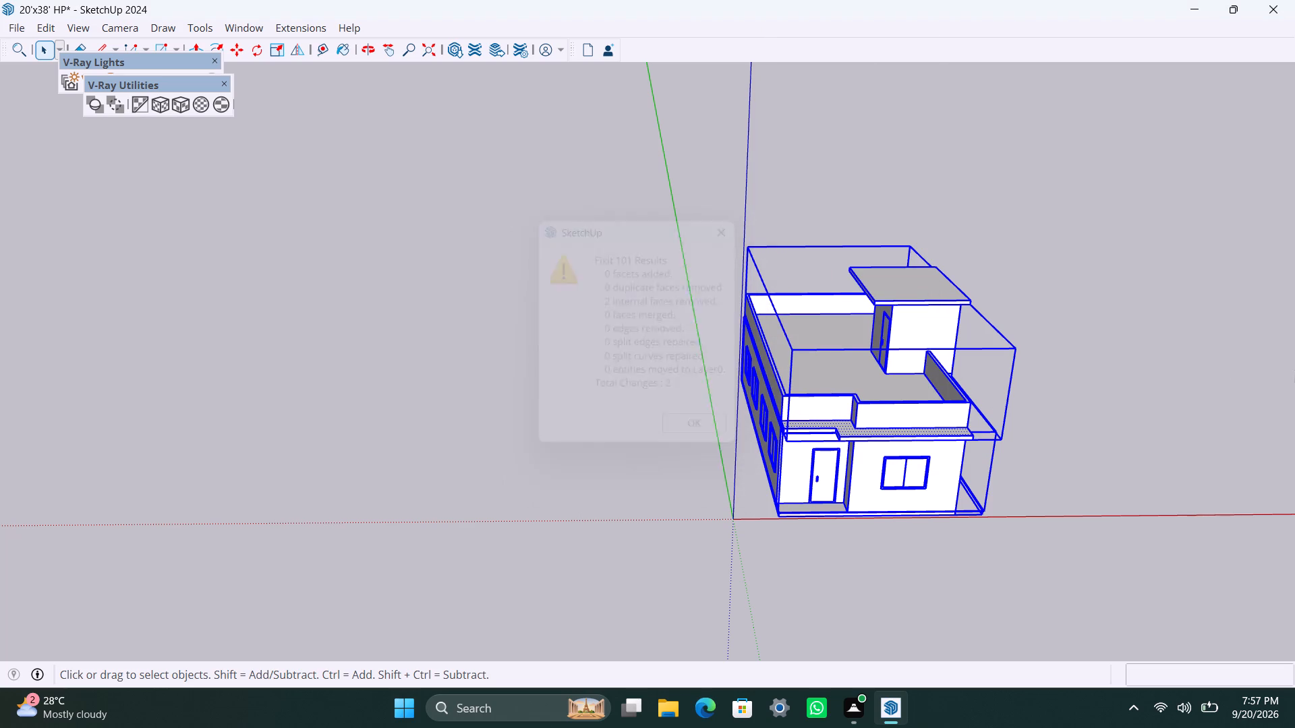
left_click(1294, 370)
Examine the cleaned house's front, side windows, roof terrace and stair tower from several angles.
scroll(923, 375, "up", 7)
middle_click_drag(693, 446, 988, 515)
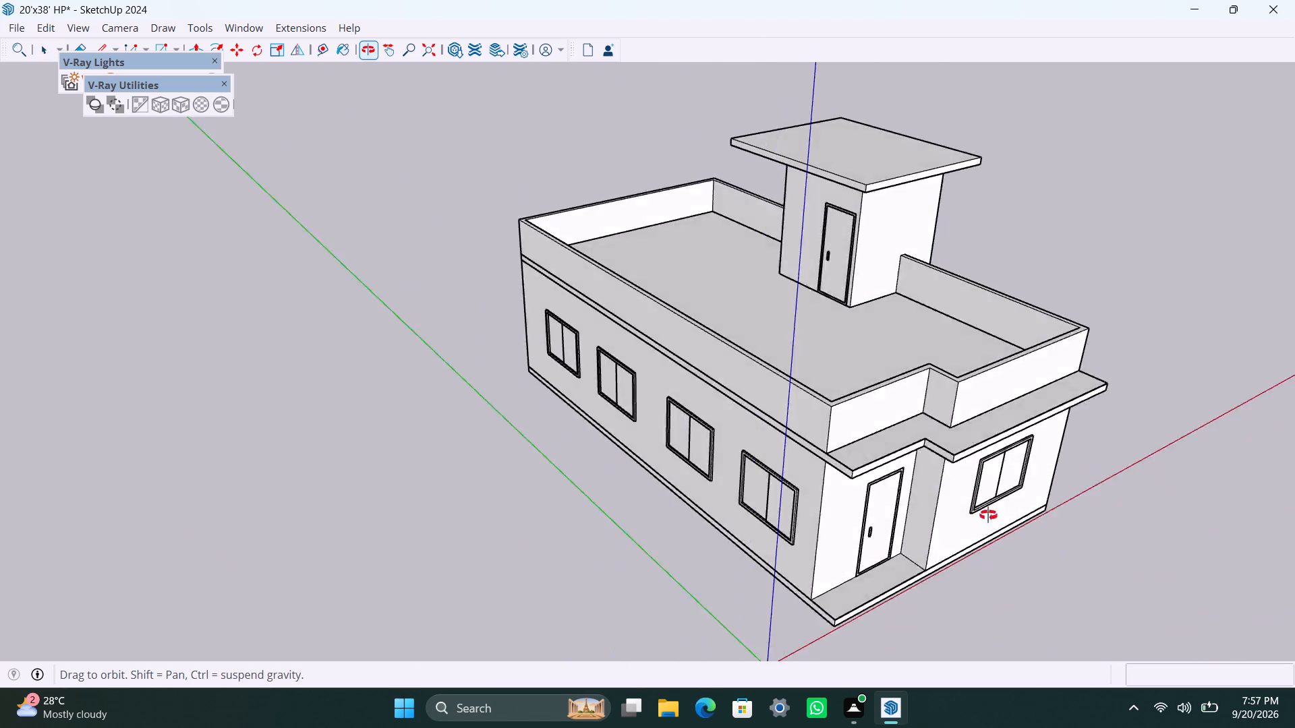
middle_click_drag(988, 515, 556, 398)
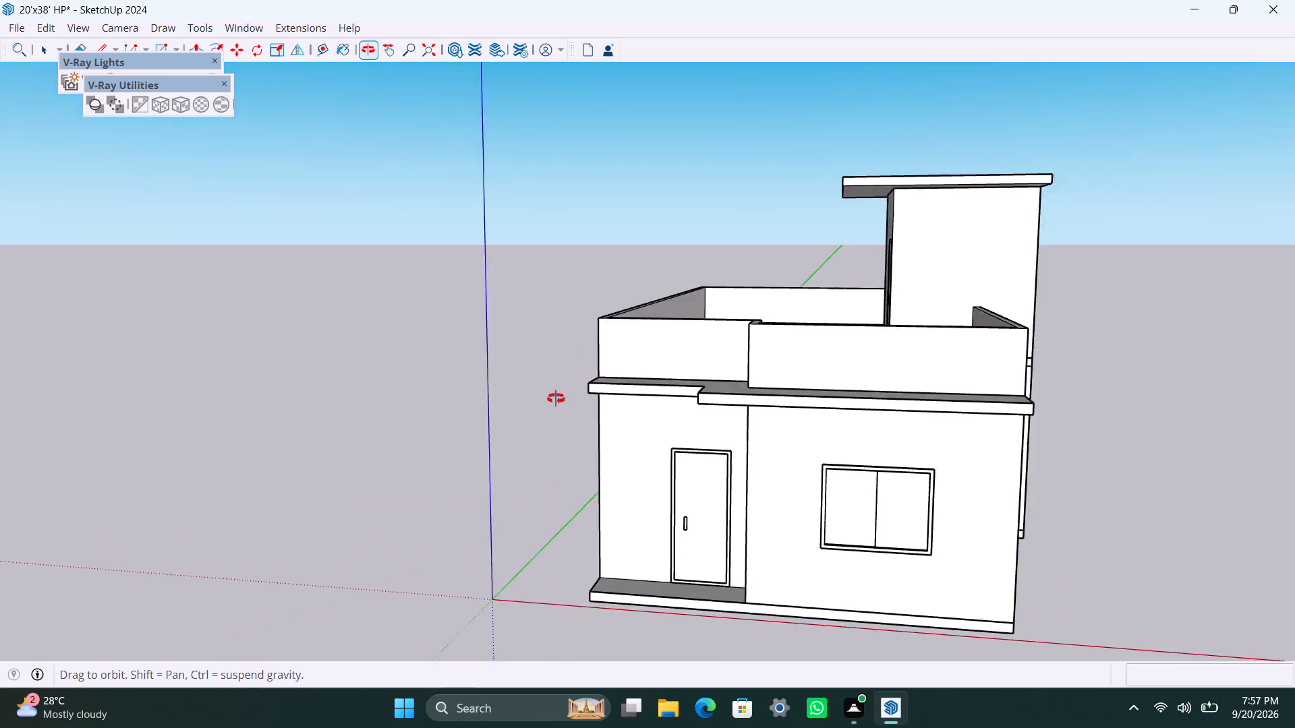
middle_click_drag(556, 398, 553, 401)
scroll(602, 359, "down", 4)
scroll(641, 406, "down", 2)
middle_click_drag(687, 399, 876, 352, "shift")
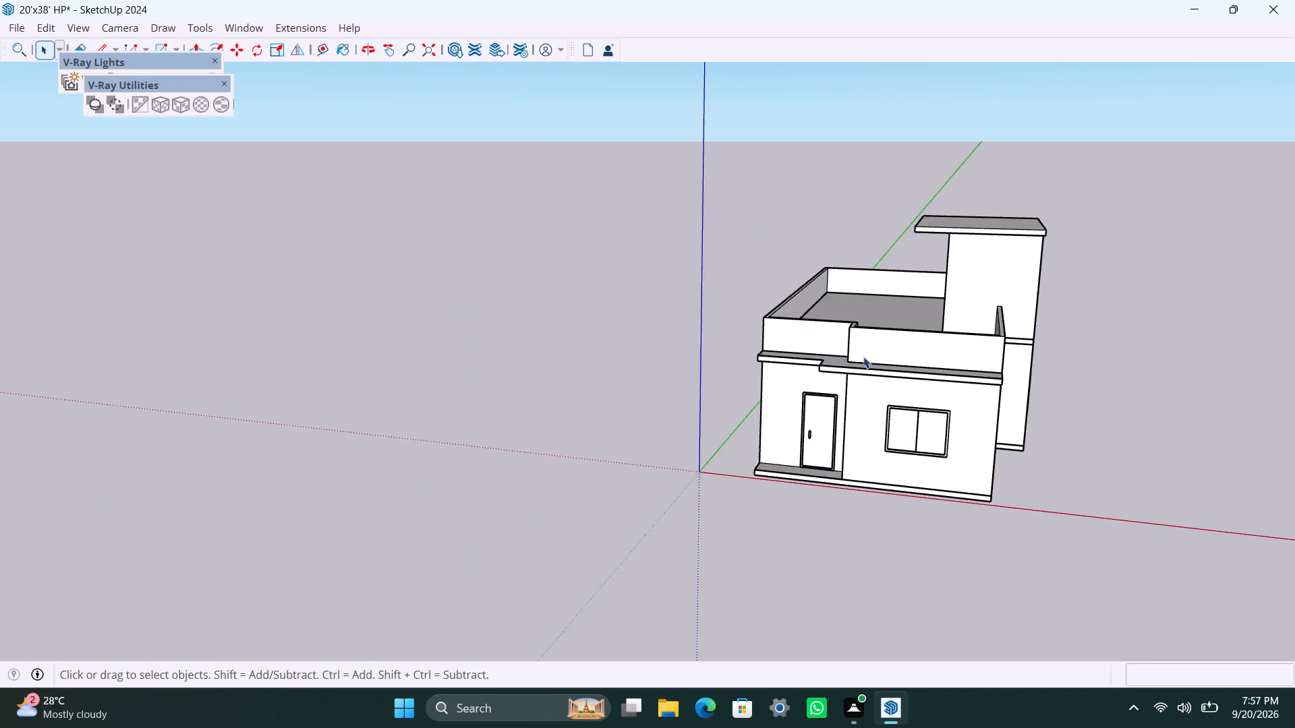
scroll(863, 357, "up", 3)
middle_click_drag(836, 448, 984, 500)
scroll(914, 401, "up", 2)
middle_click_drag(984, 470, 911, 485)
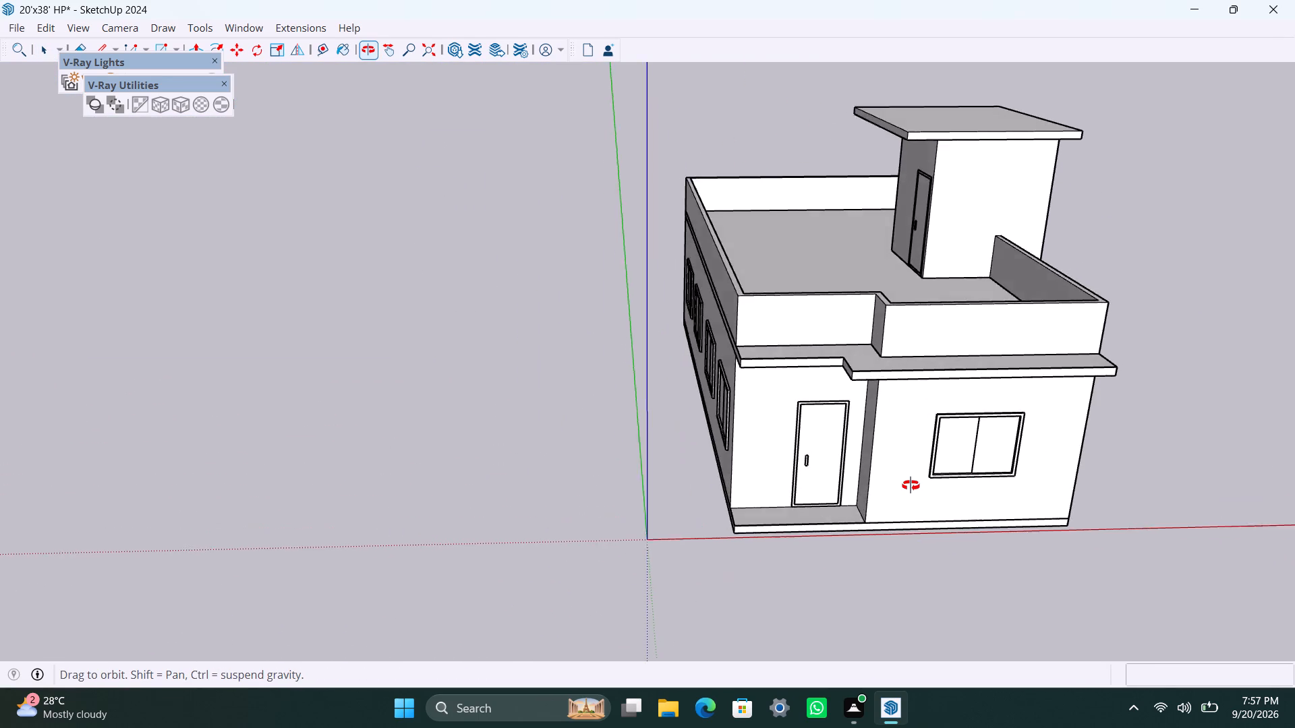
middle_click_drag(911, 485, 969, 468)
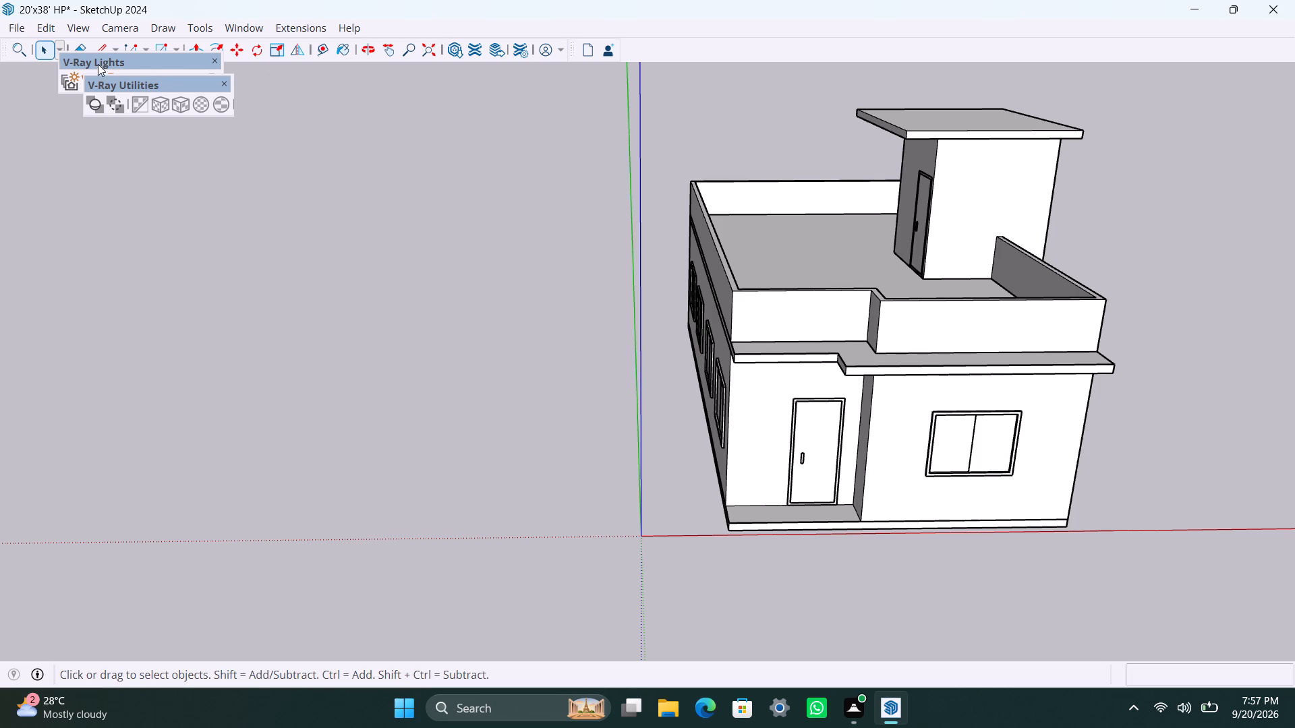
Display the V-Ray for SketchUp tools and open the Chaos Cosmos asset browser.
right_click(758, 49)
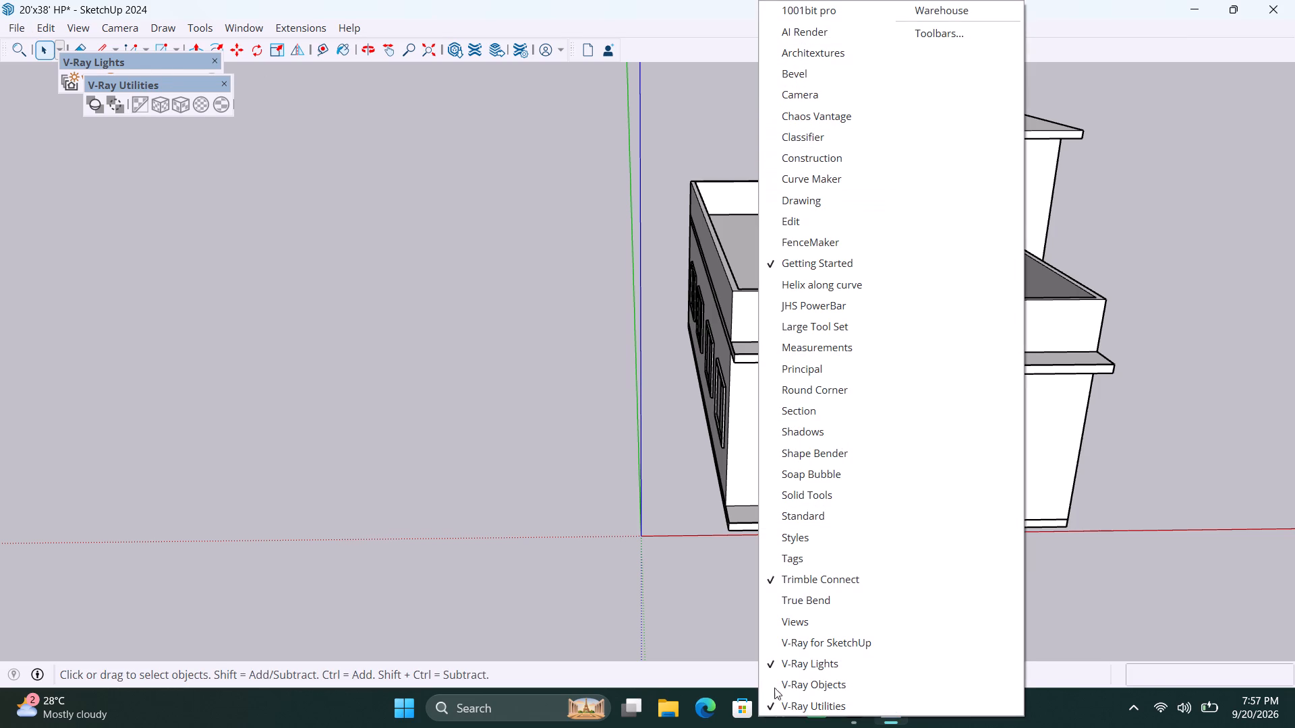
left_click(826, 635)
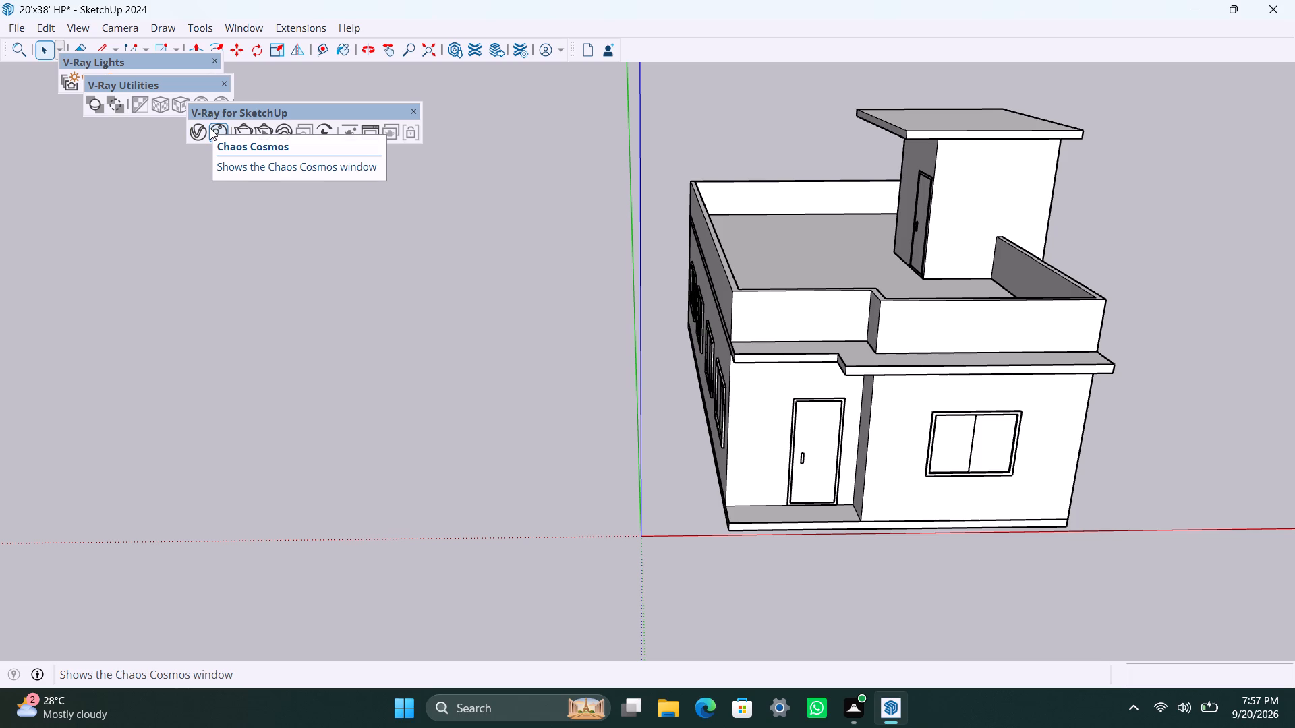
left_click(224, 134)
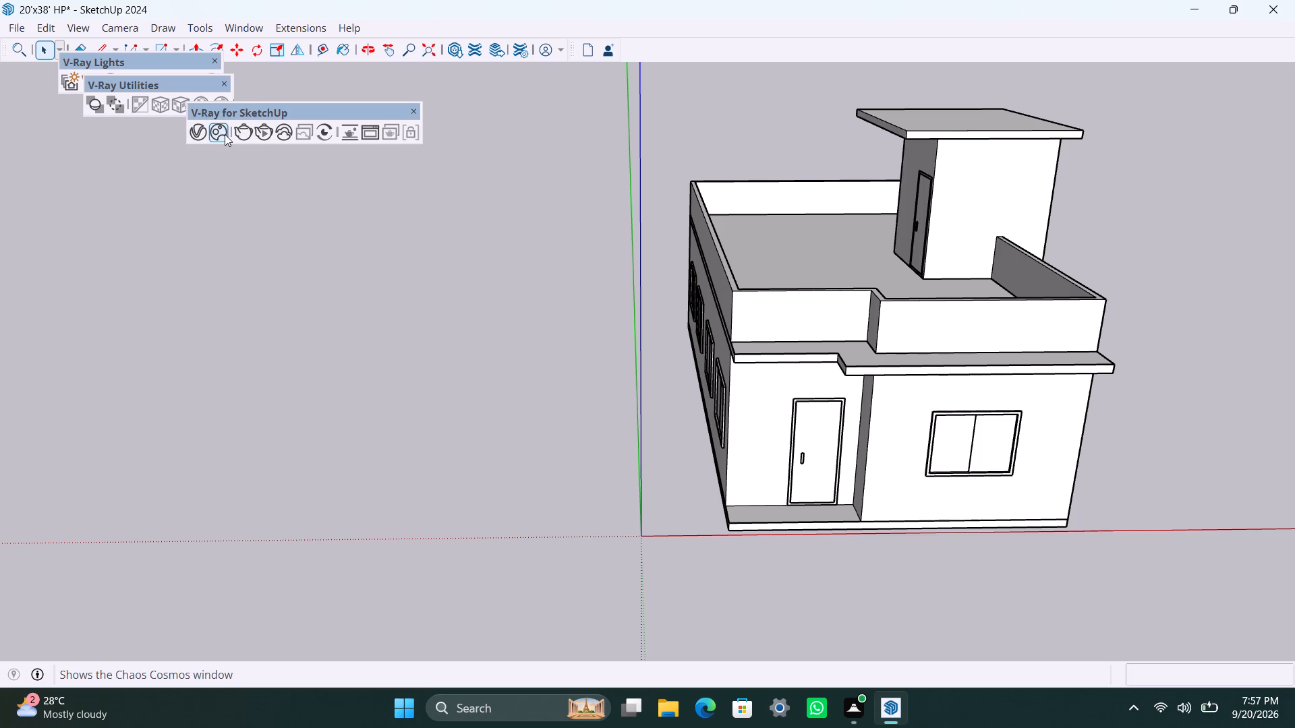
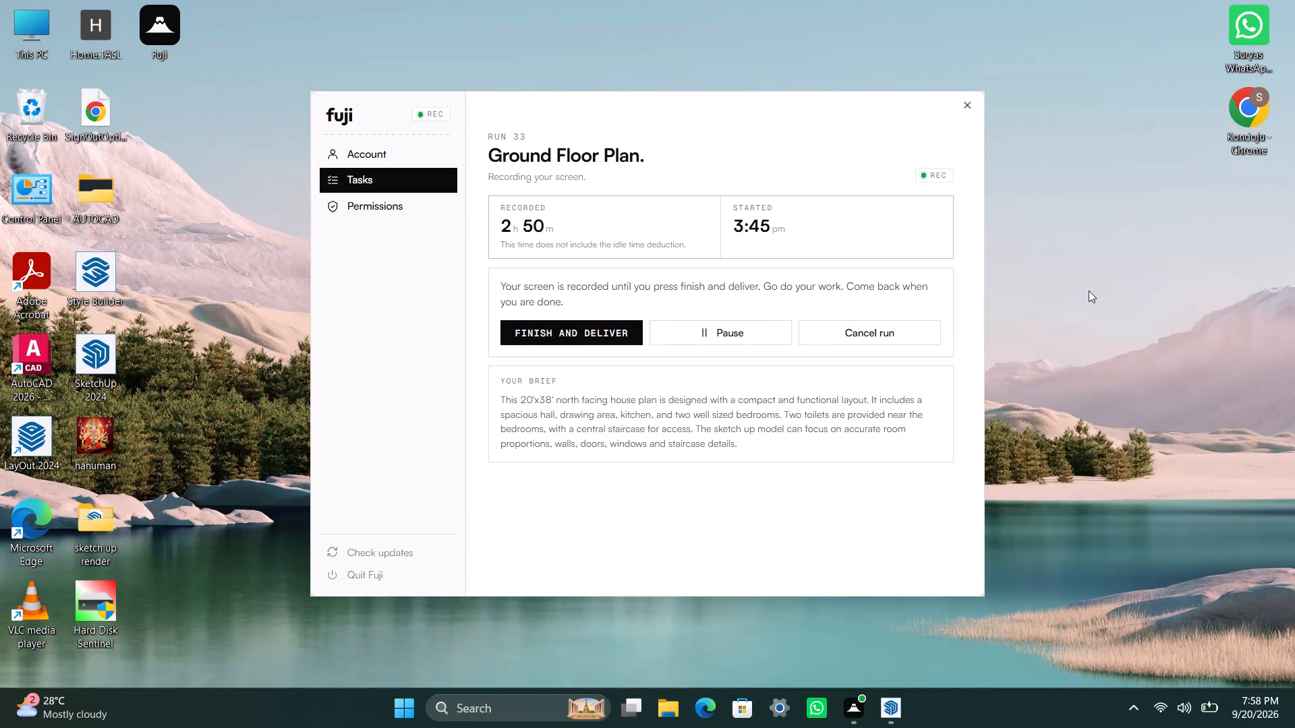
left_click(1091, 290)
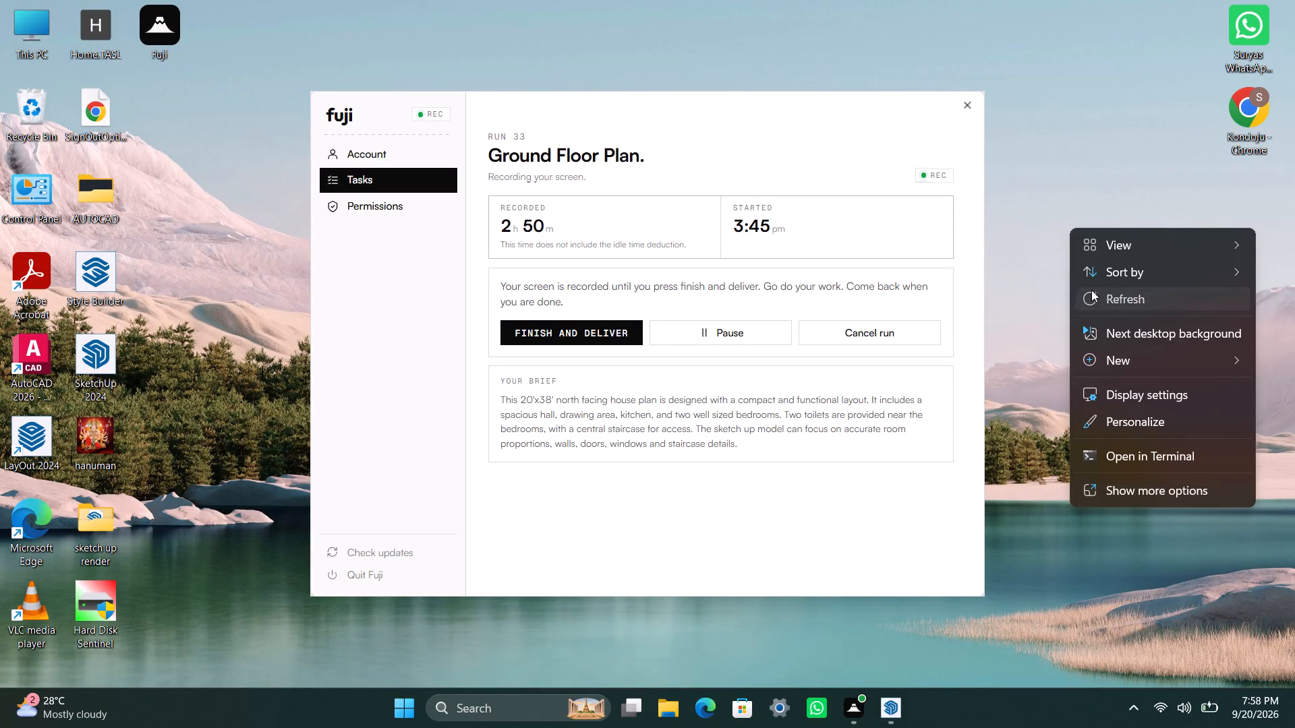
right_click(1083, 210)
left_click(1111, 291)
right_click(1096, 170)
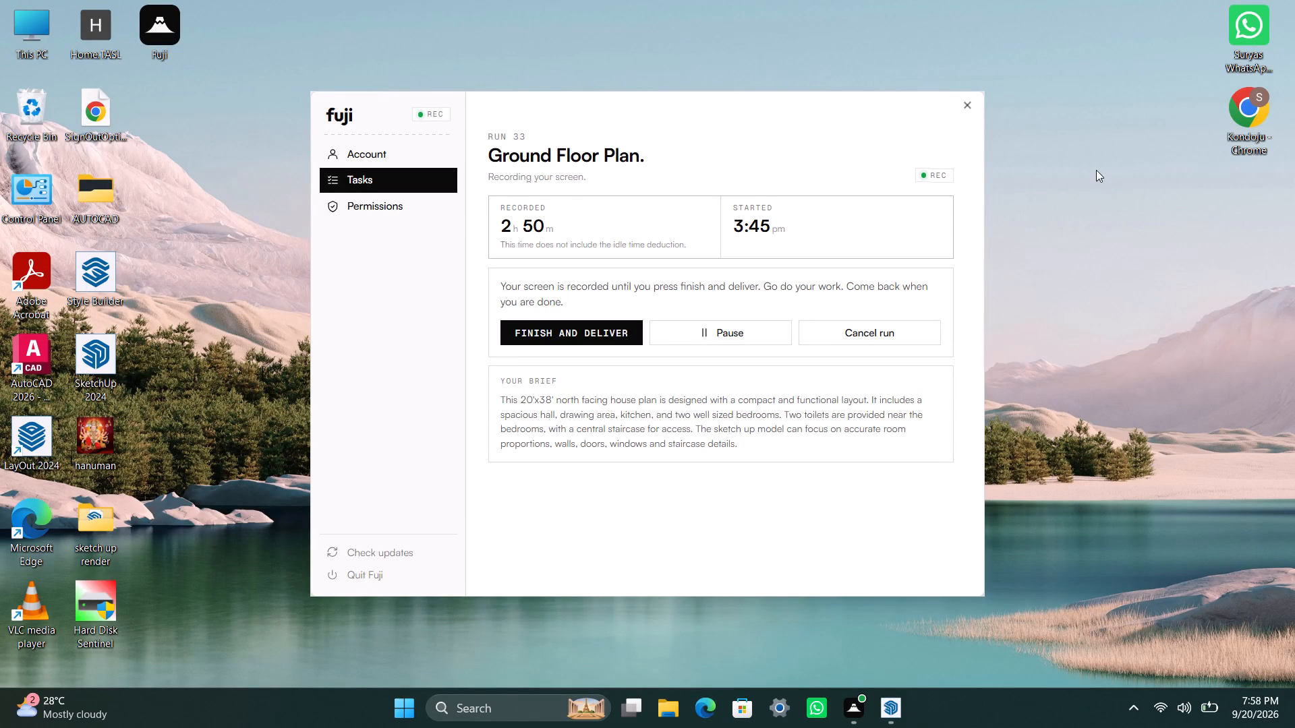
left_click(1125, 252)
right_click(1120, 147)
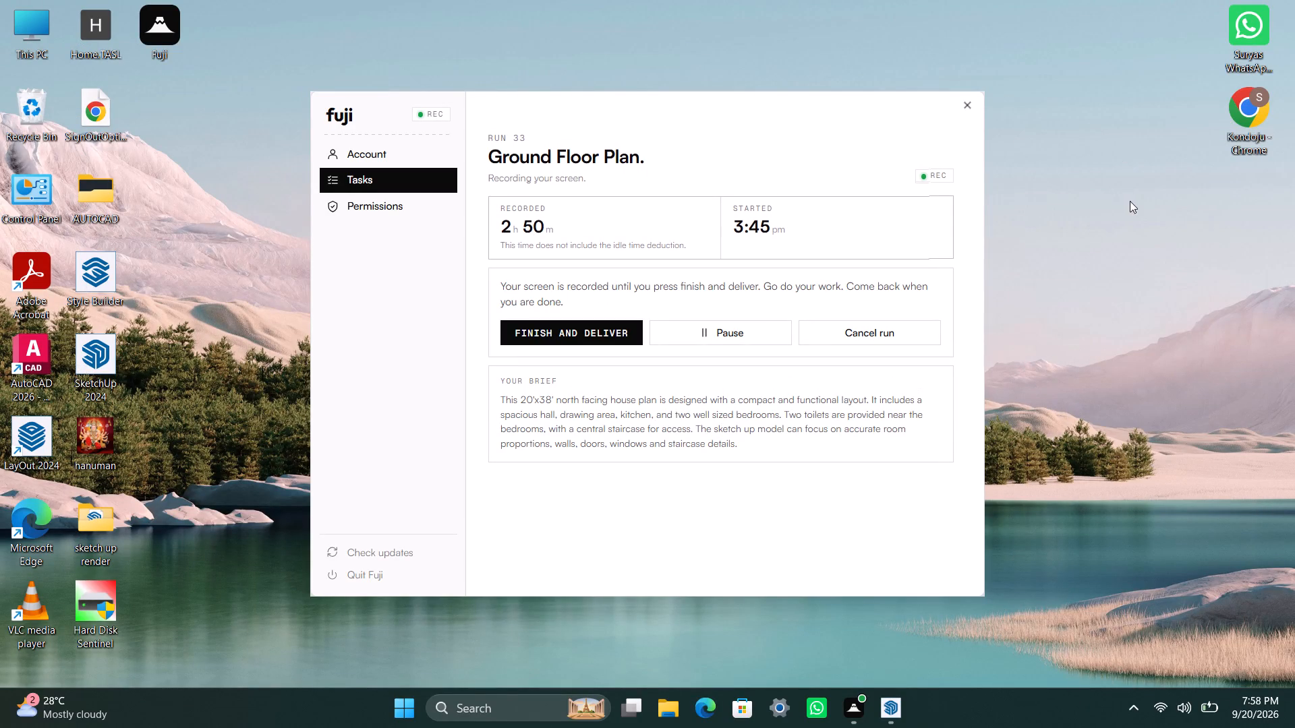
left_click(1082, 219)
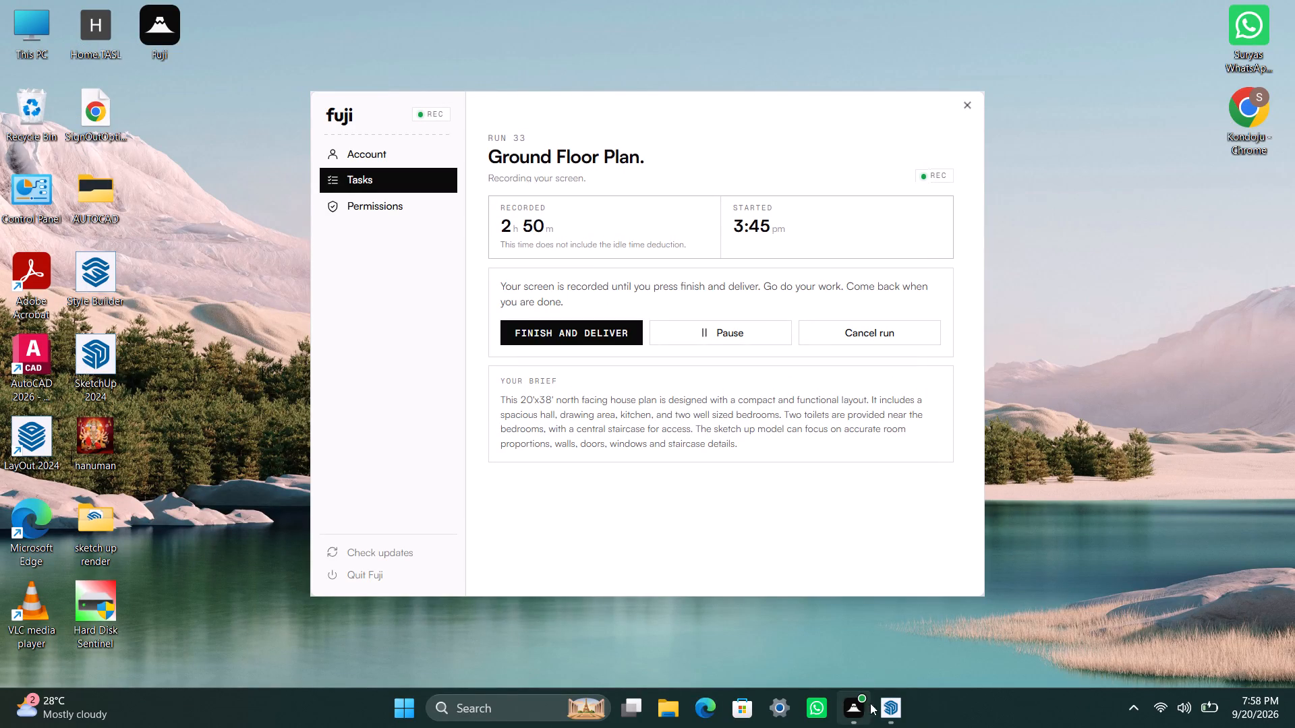
Switch back to the house model in SketchUp and open the online Chaos Cosmos asset library.
left_click(888, 710)
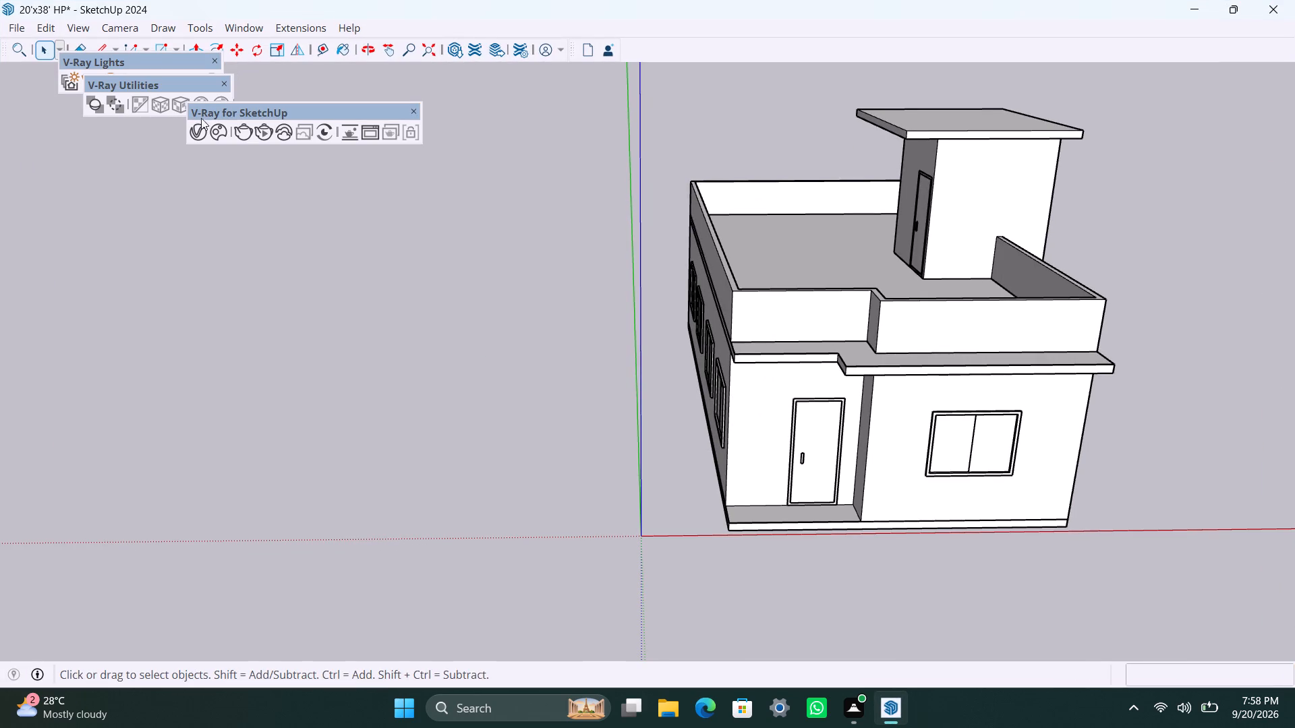
left_click(217, 131)
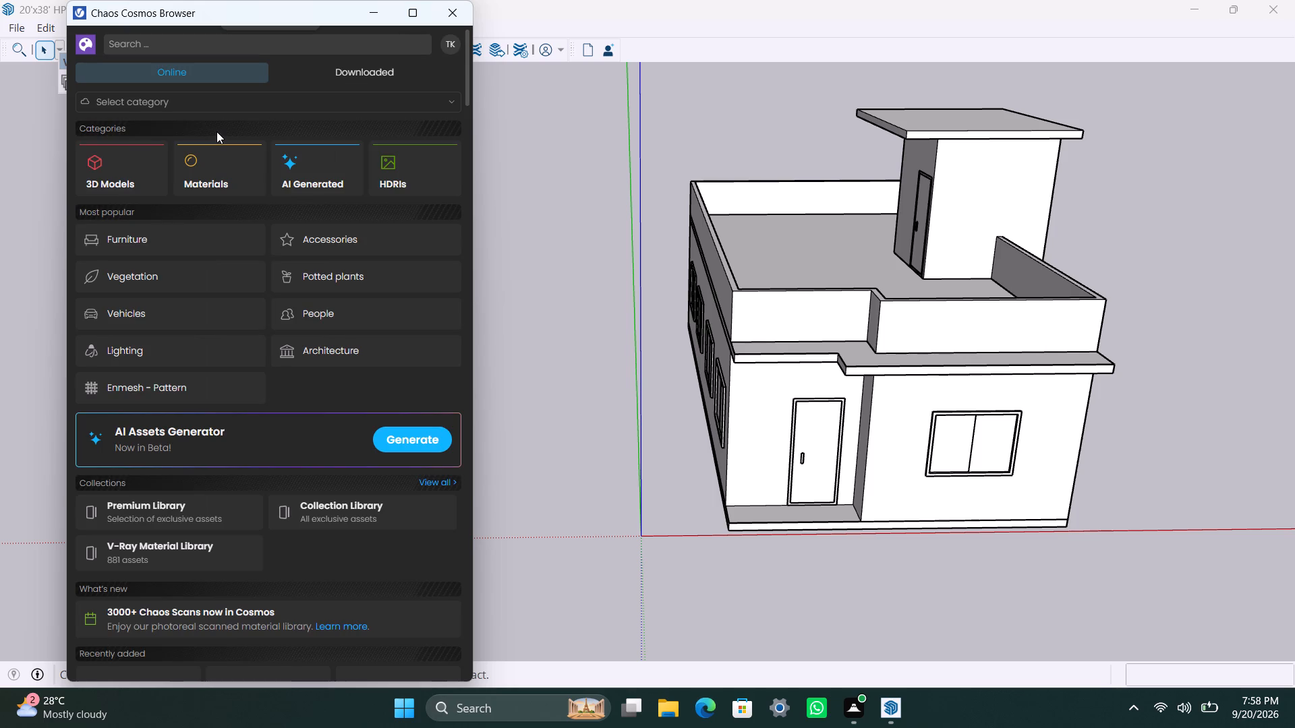
left_click(198, 68)
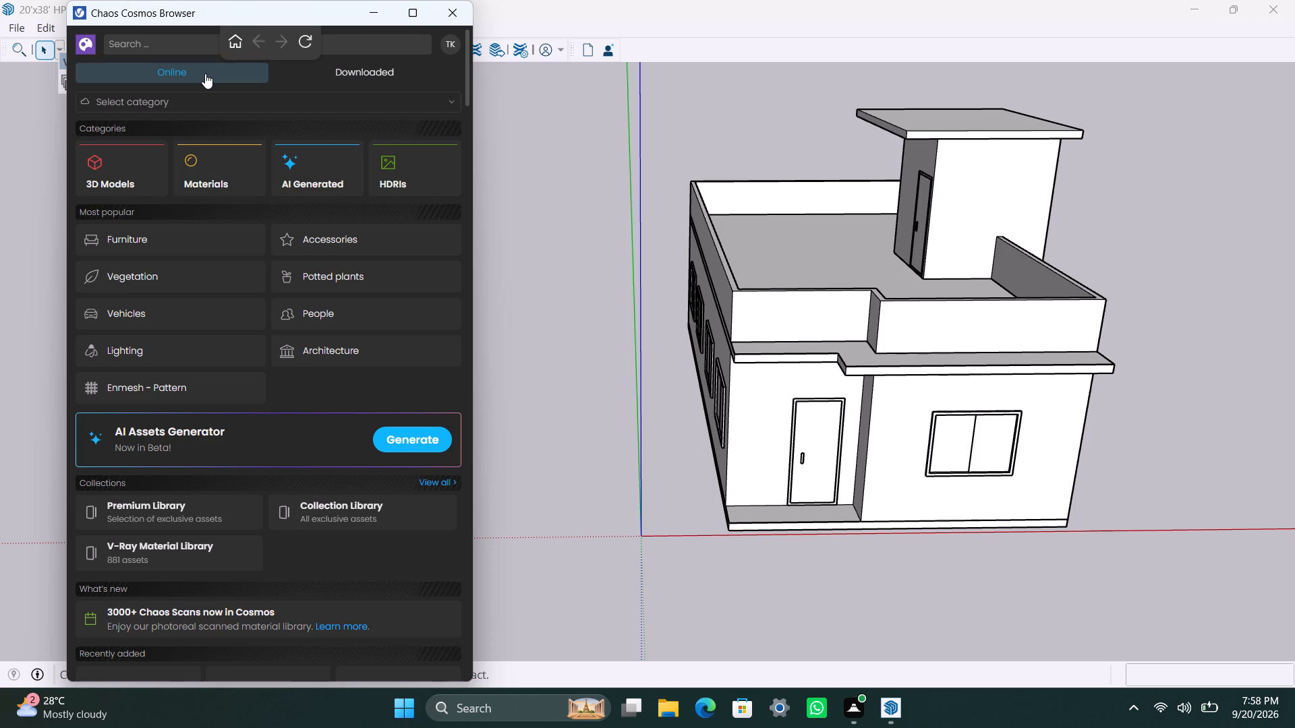
left_click(204, 71)
left_click(169, 69)
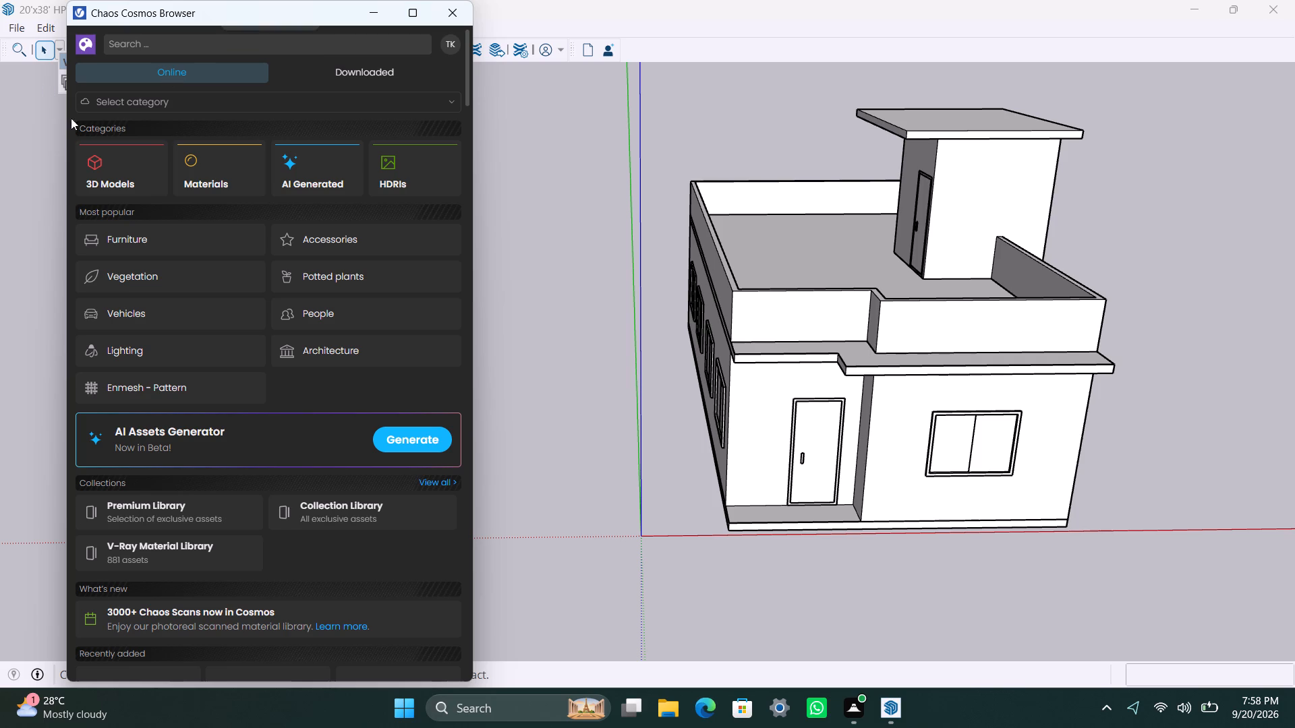
Import the Metal Sandblasted Black 200cm material from the Metal category of the Cosmos materials.
left_click(200, 104)
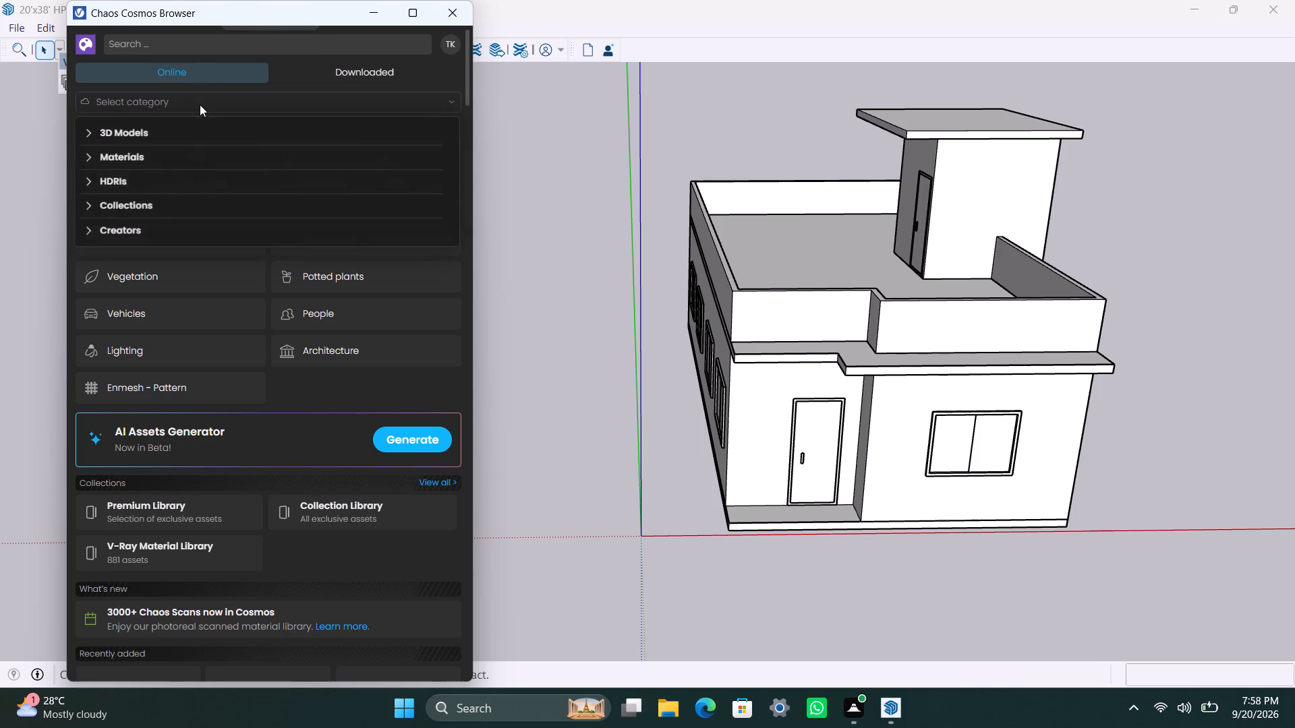
left_click(192, 160)
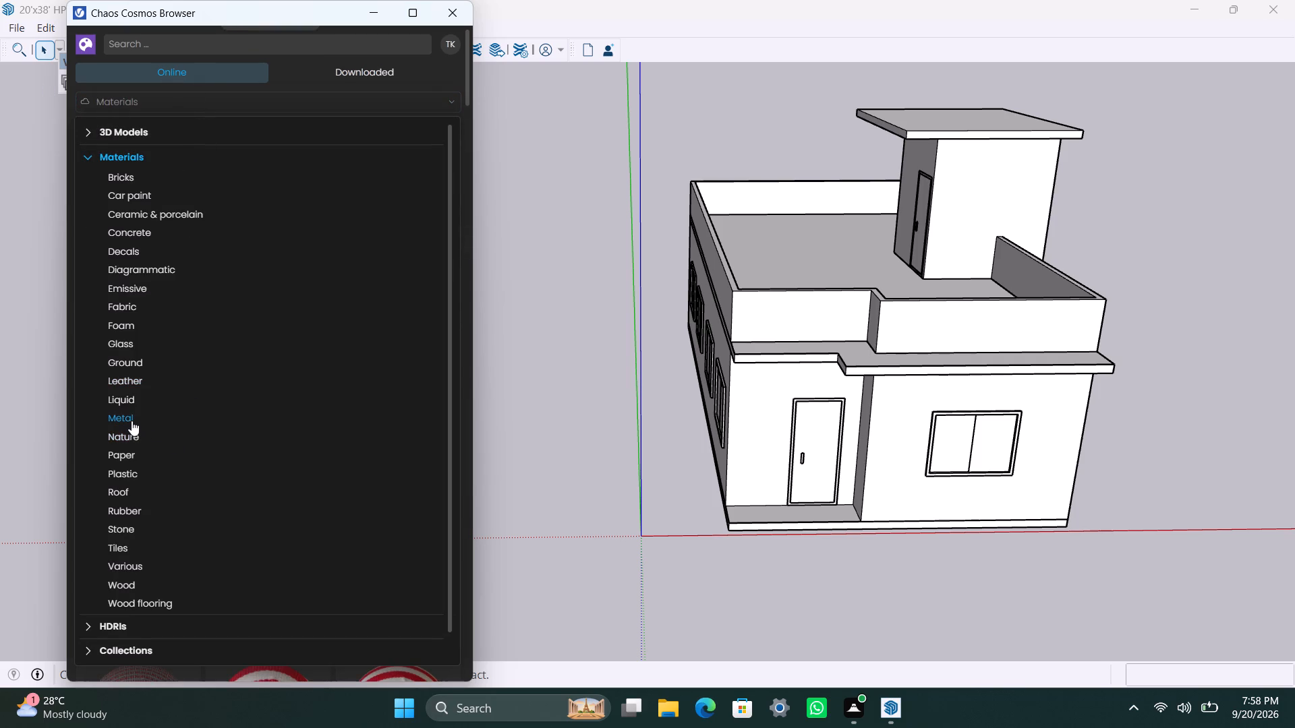
left_click(132, 421)
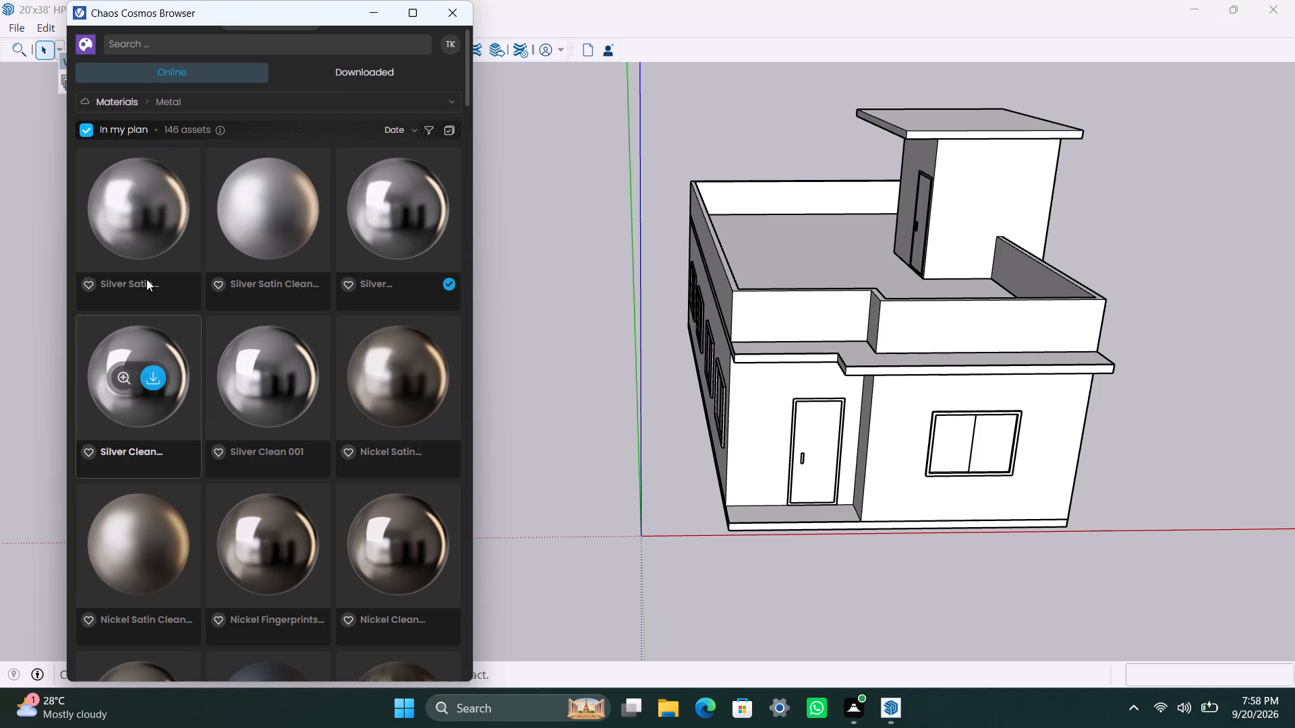
scroll(225, 416, "down", 5)
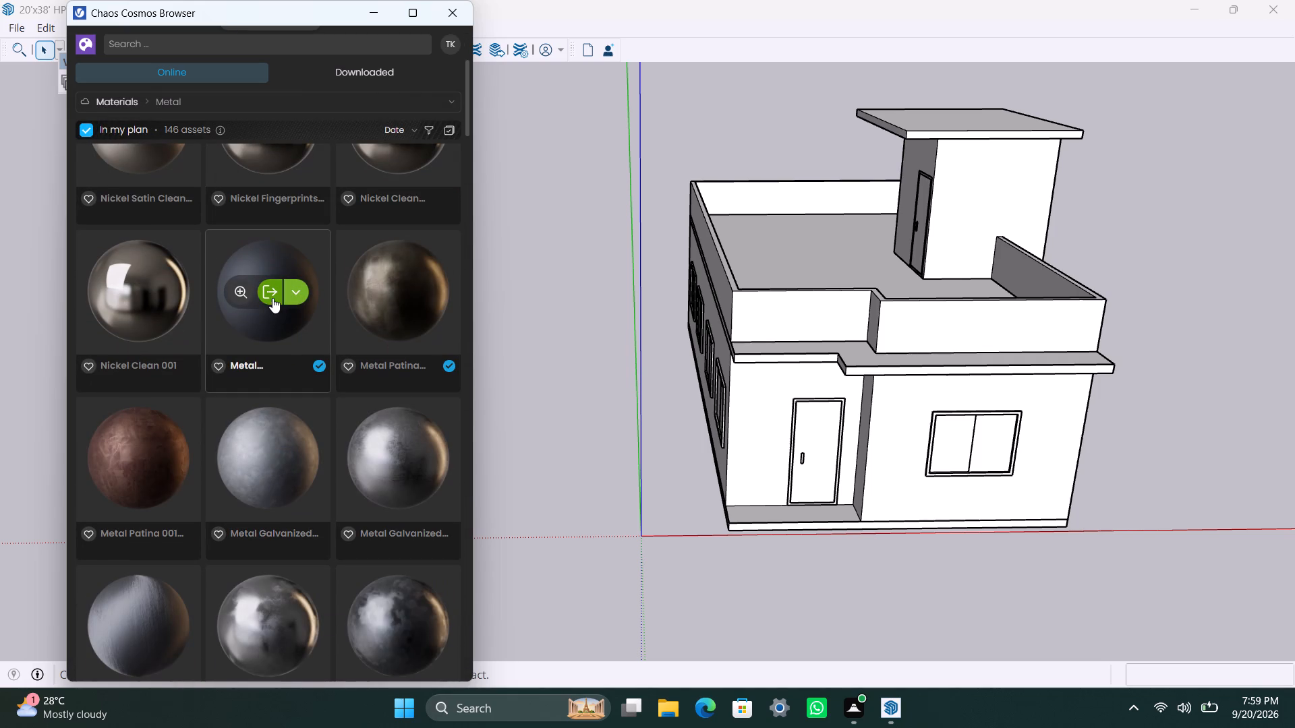
left_click(272, 297)
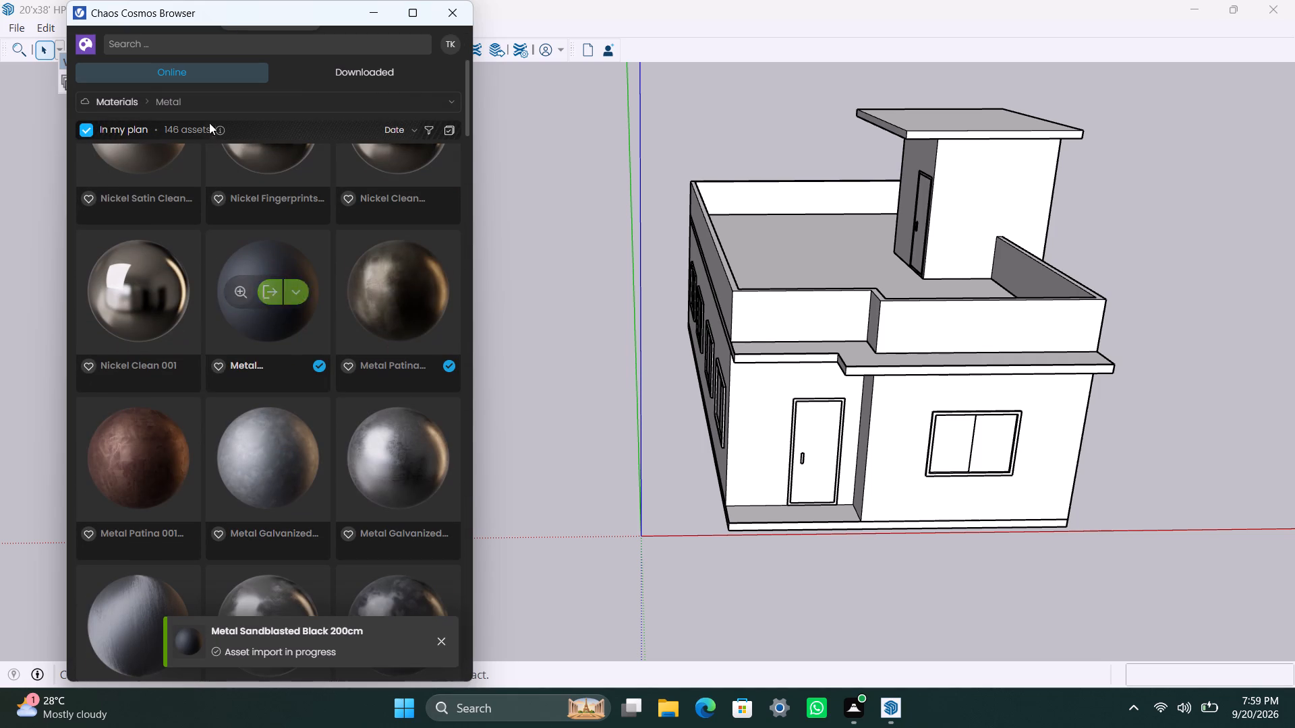
Import the Glass Yellow 001 material from the Glass category.
left_click(179, 104)
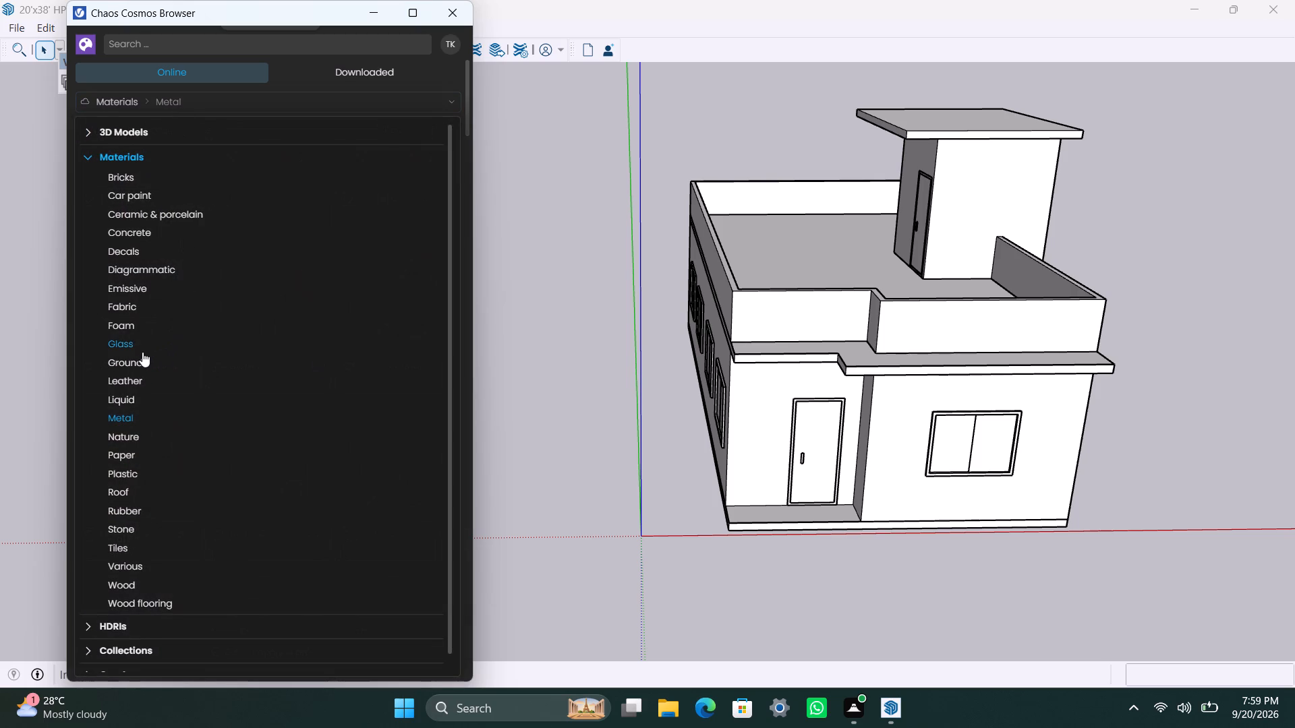
left_click(142, 352)
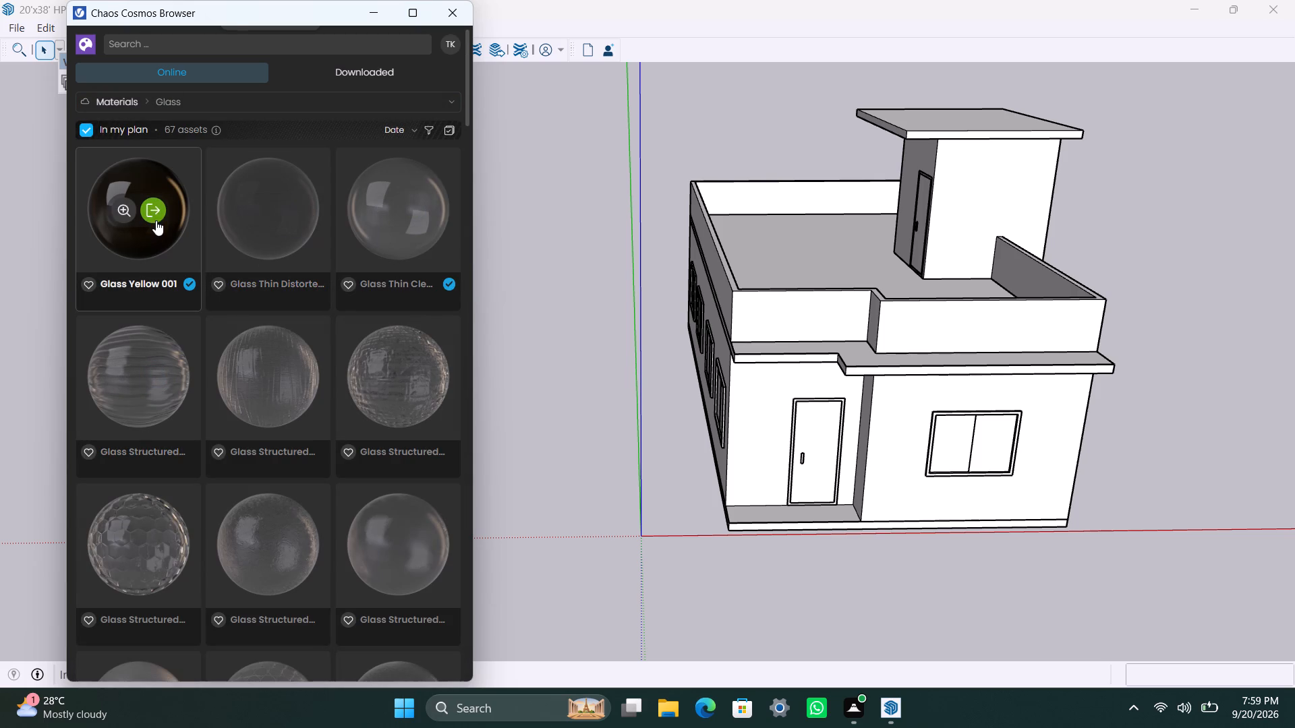
left_click(154, 208)
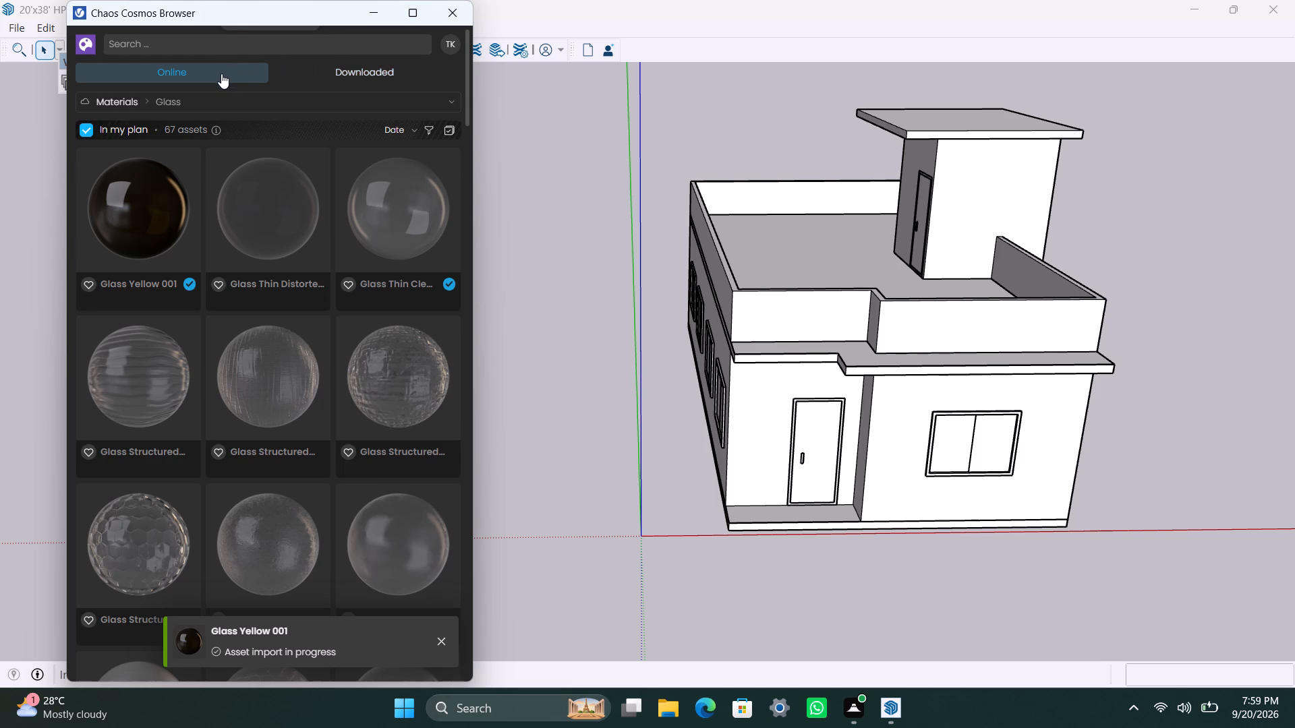
Import the Marble Black material from the Stone category and dismiss the OneDrive storage notification.
left_click(229, 100)
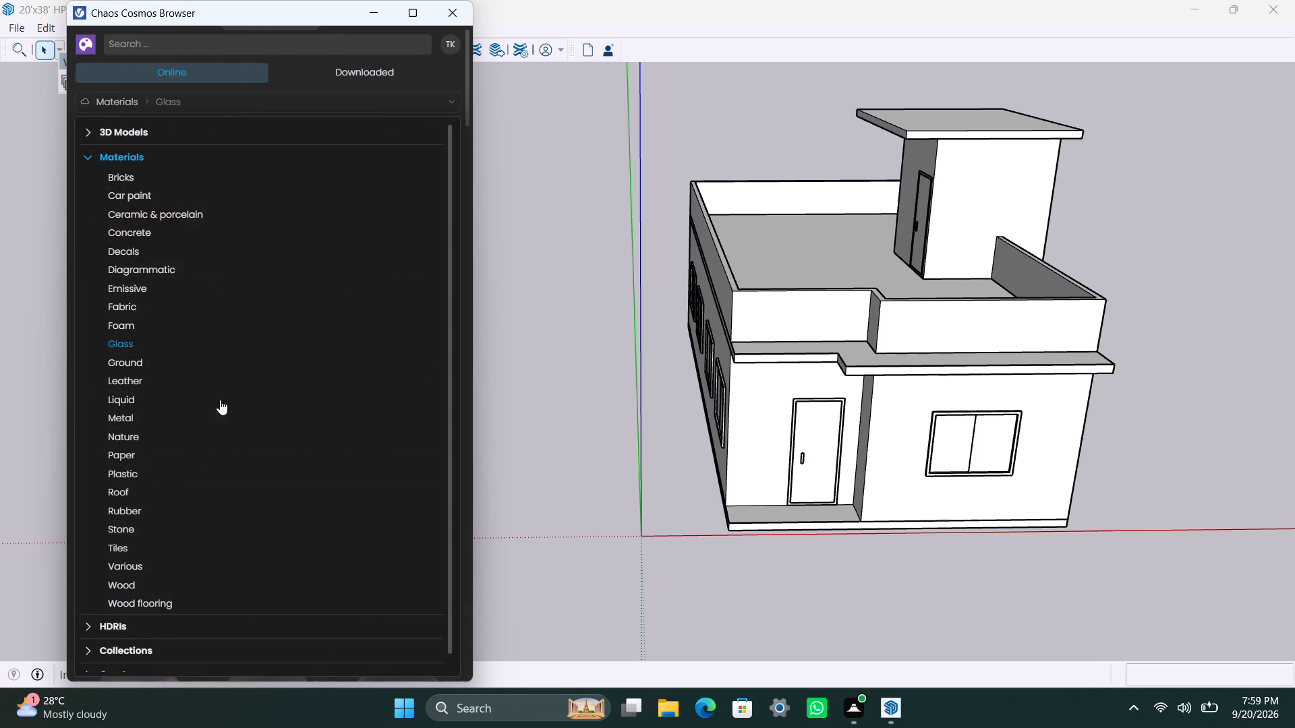
left_click(127, 533)
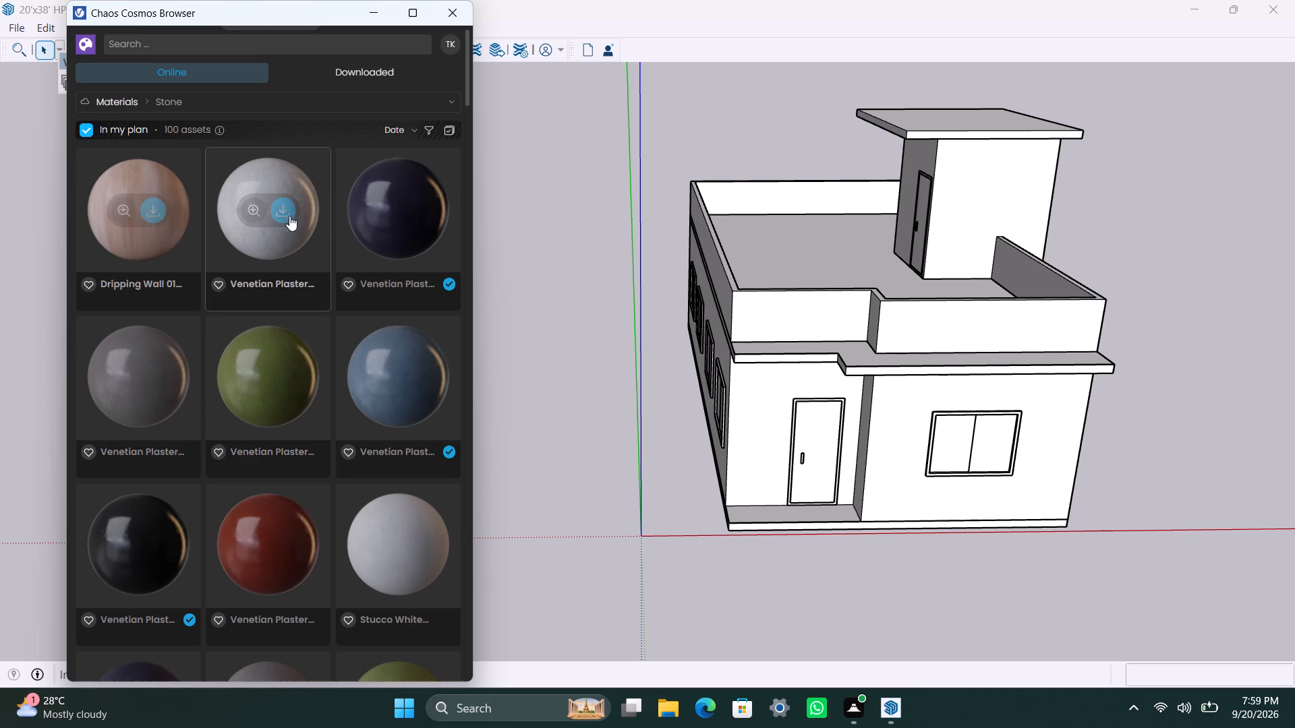
scroll(175, 522, "down", 8)
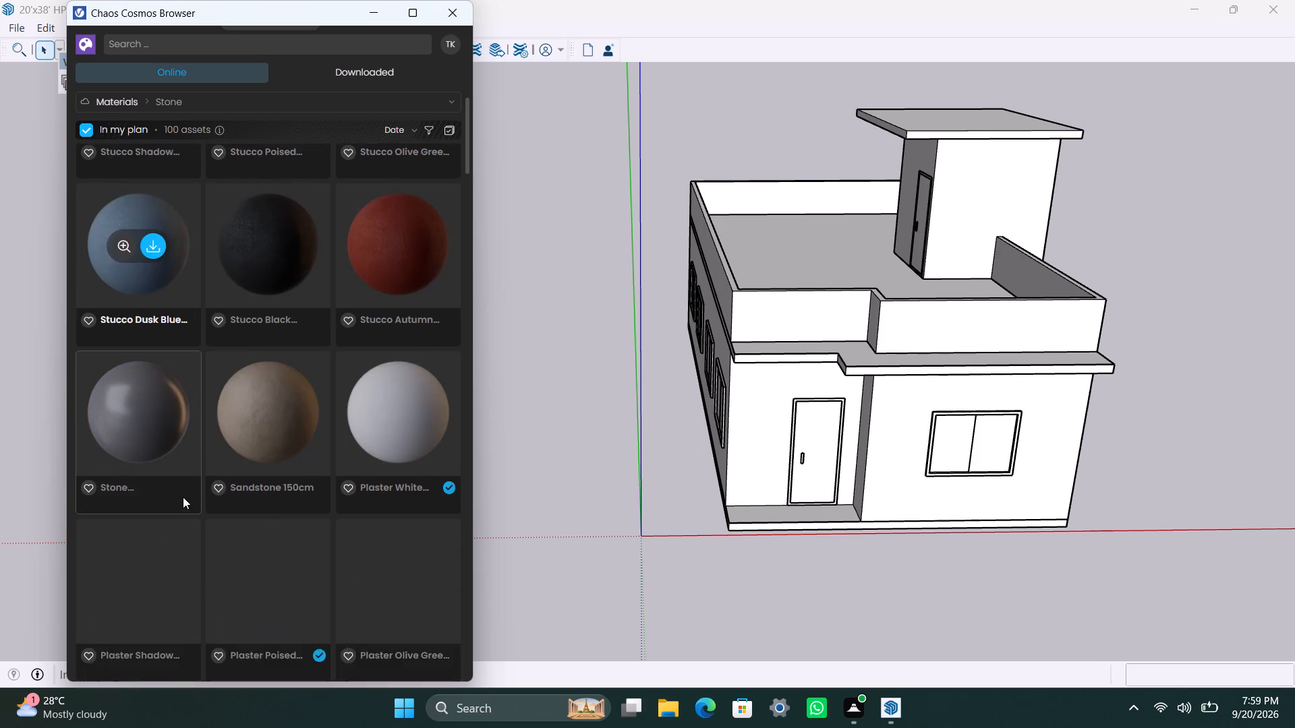
scroll(183, 496, "down", 6)
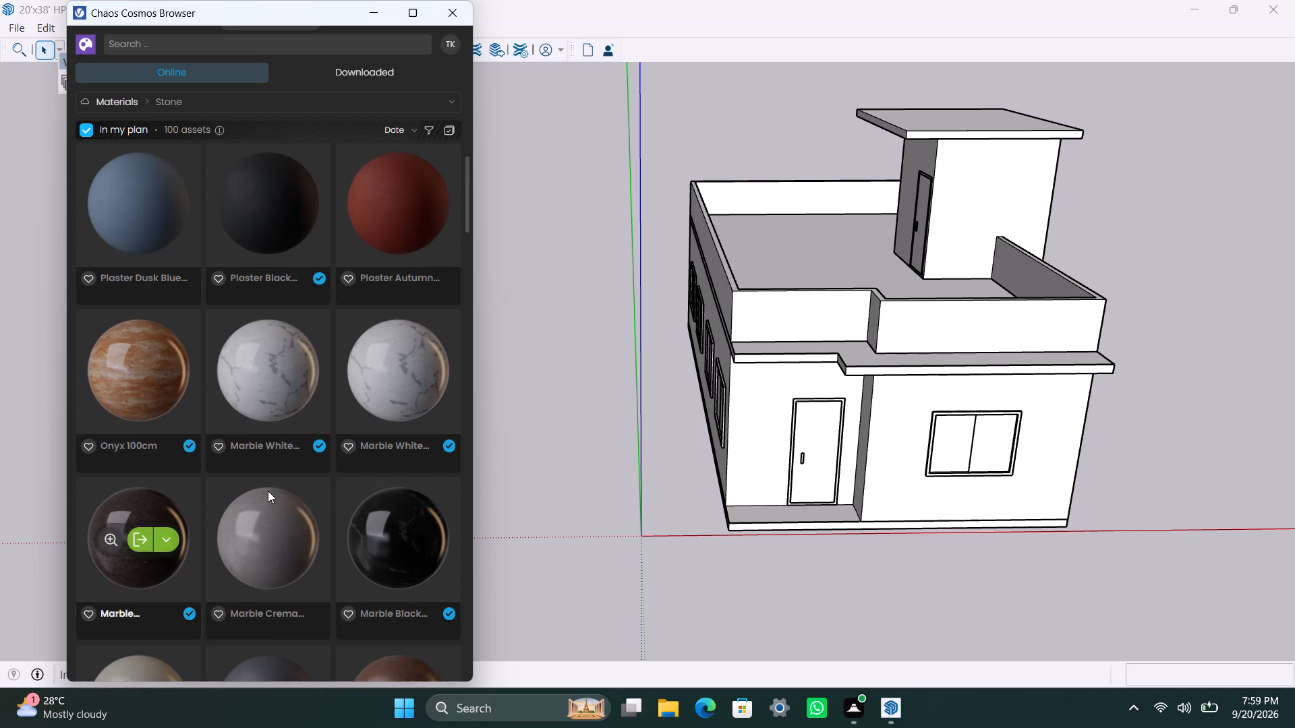
left_click(405, 545)
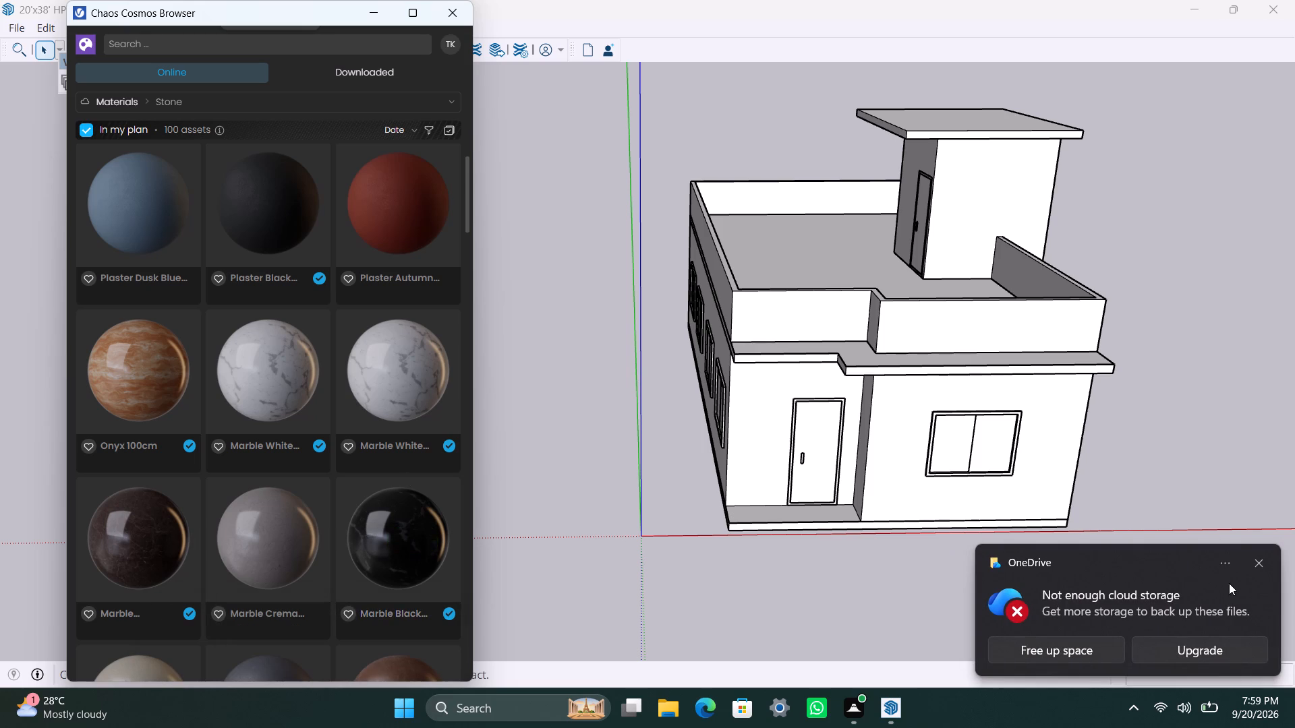
left_click(1259, 562)
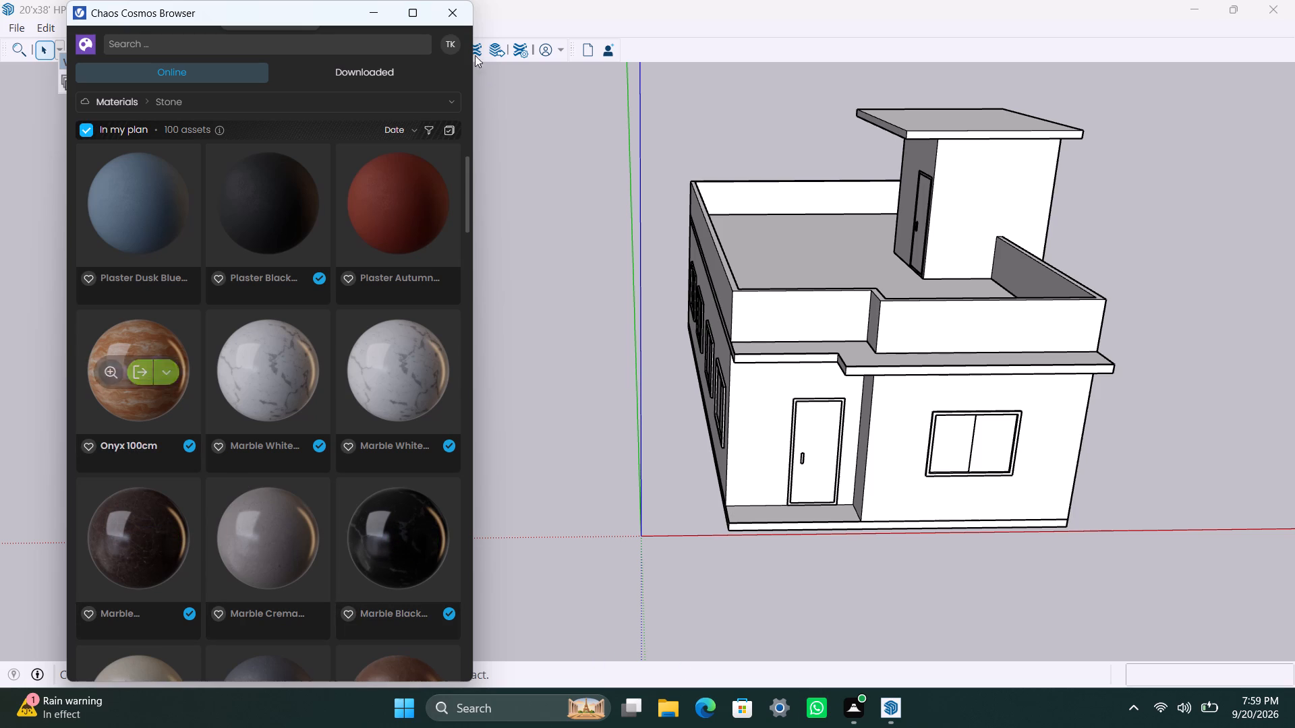
Import the Two Color Maple Panels 300cm material from the Wood flooring category.
left_click(266, 97)
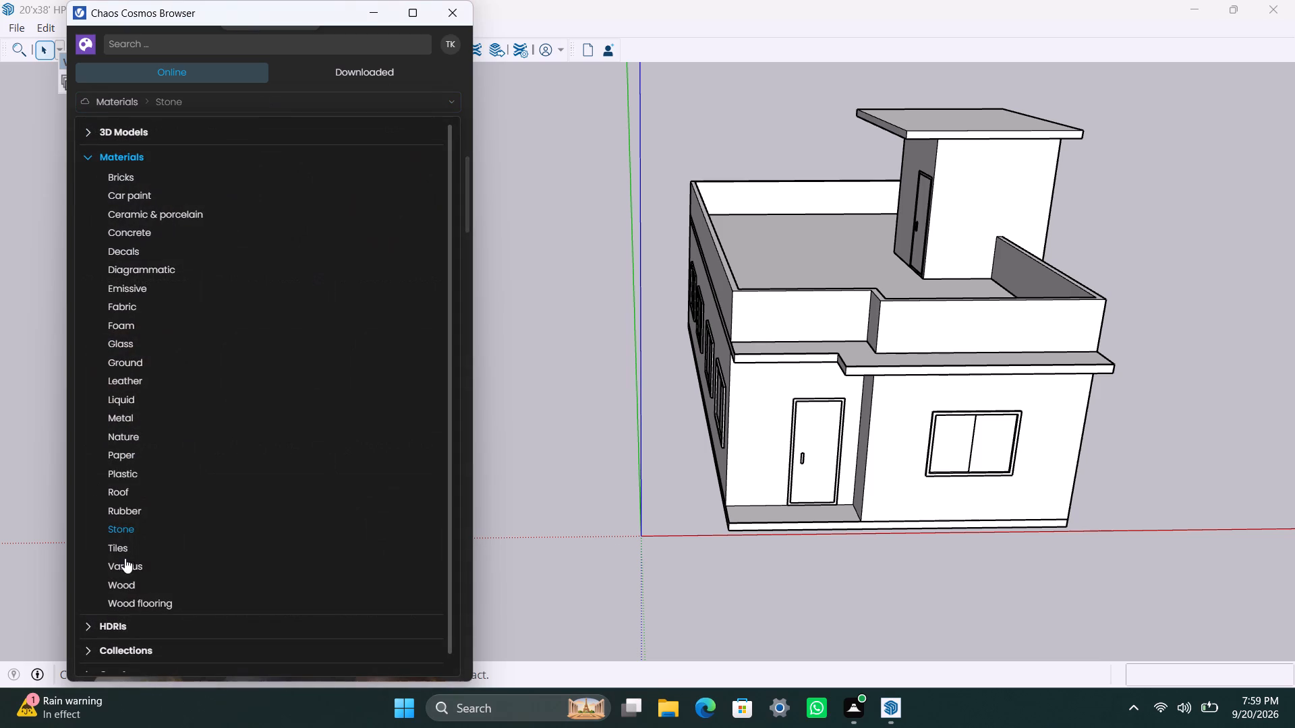
left_click(136, 601)
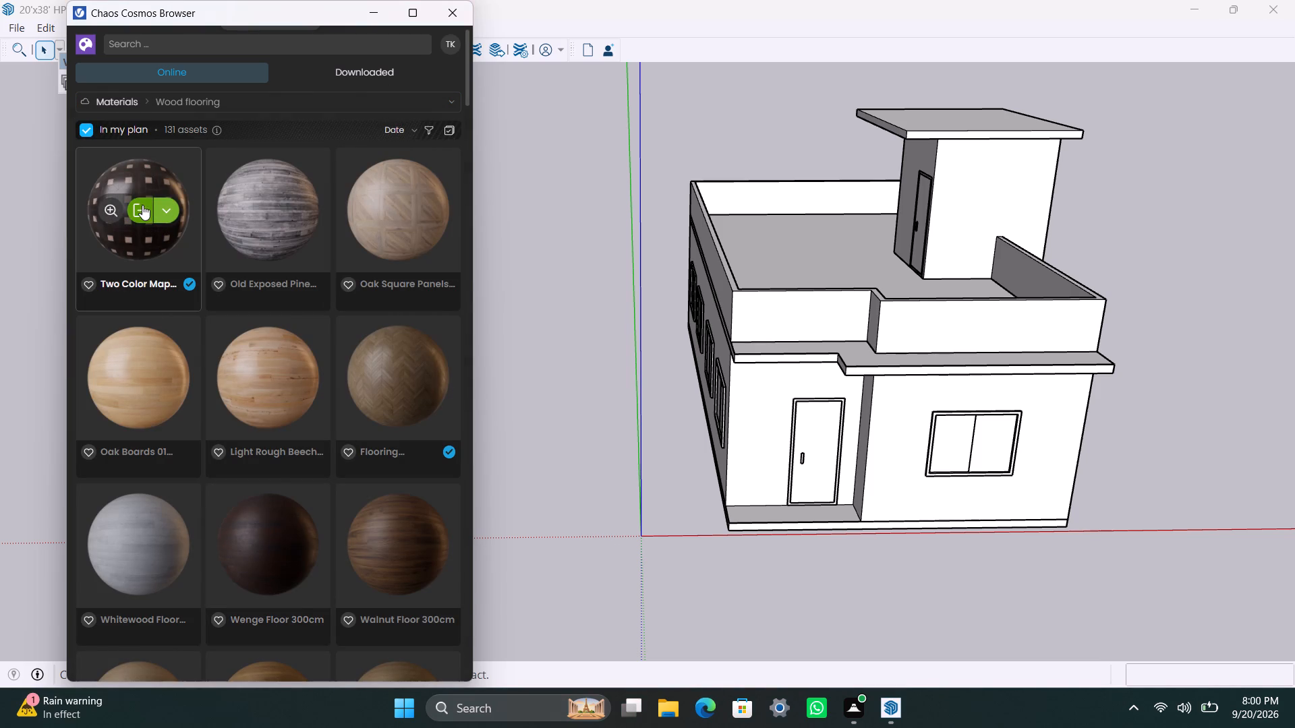
left_click(142, 204)
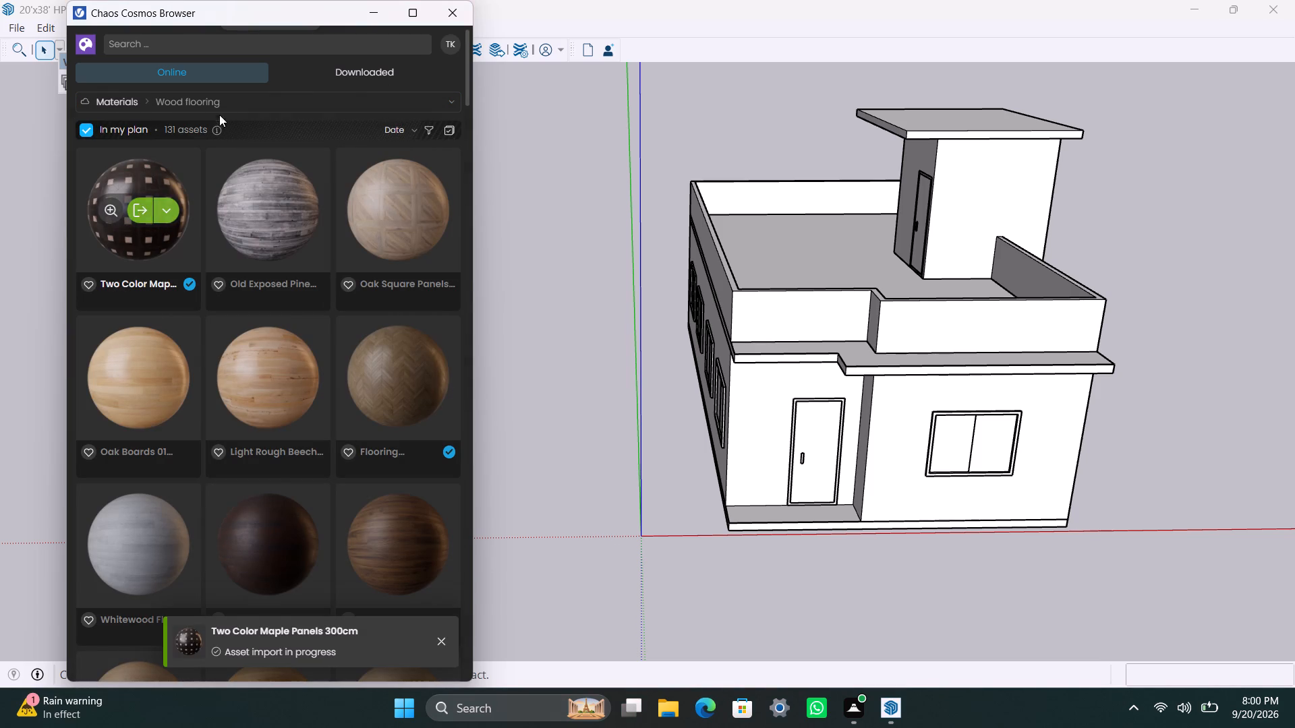
Import the Asphalt A02 100cm material from the Ground category.
left_click(240, 100)
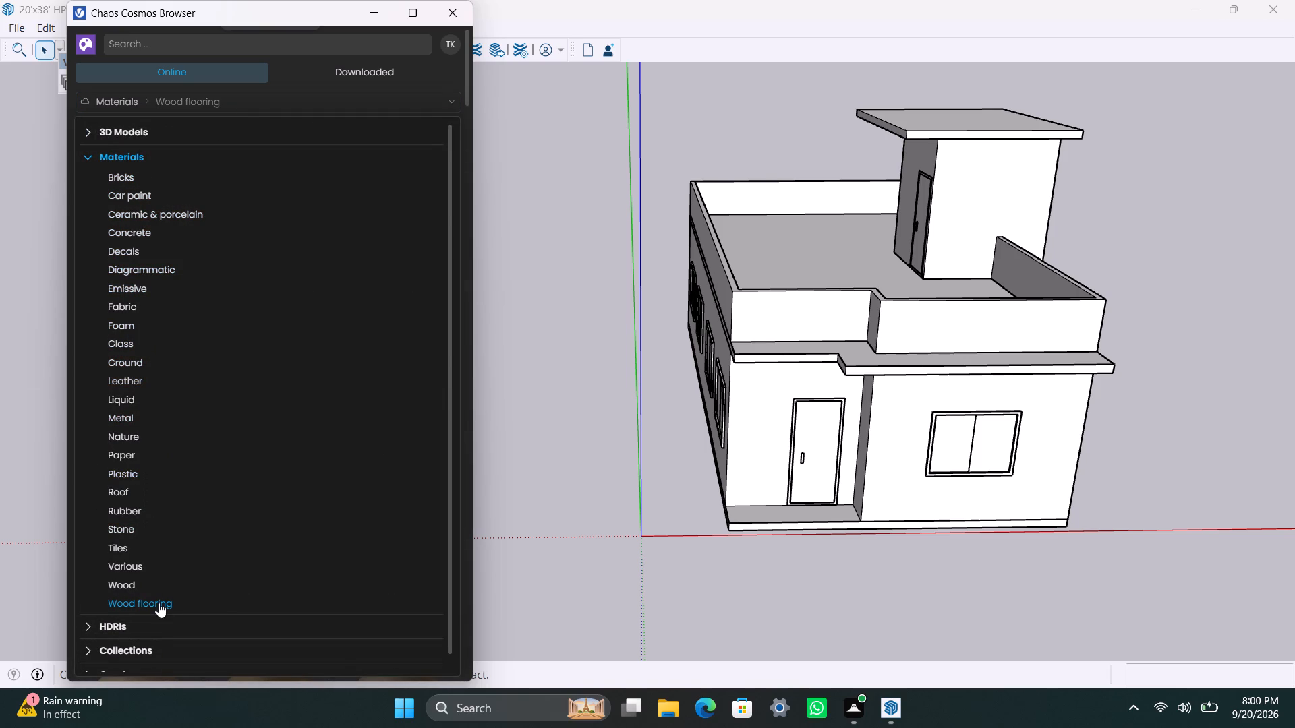
left_click(132, 366)
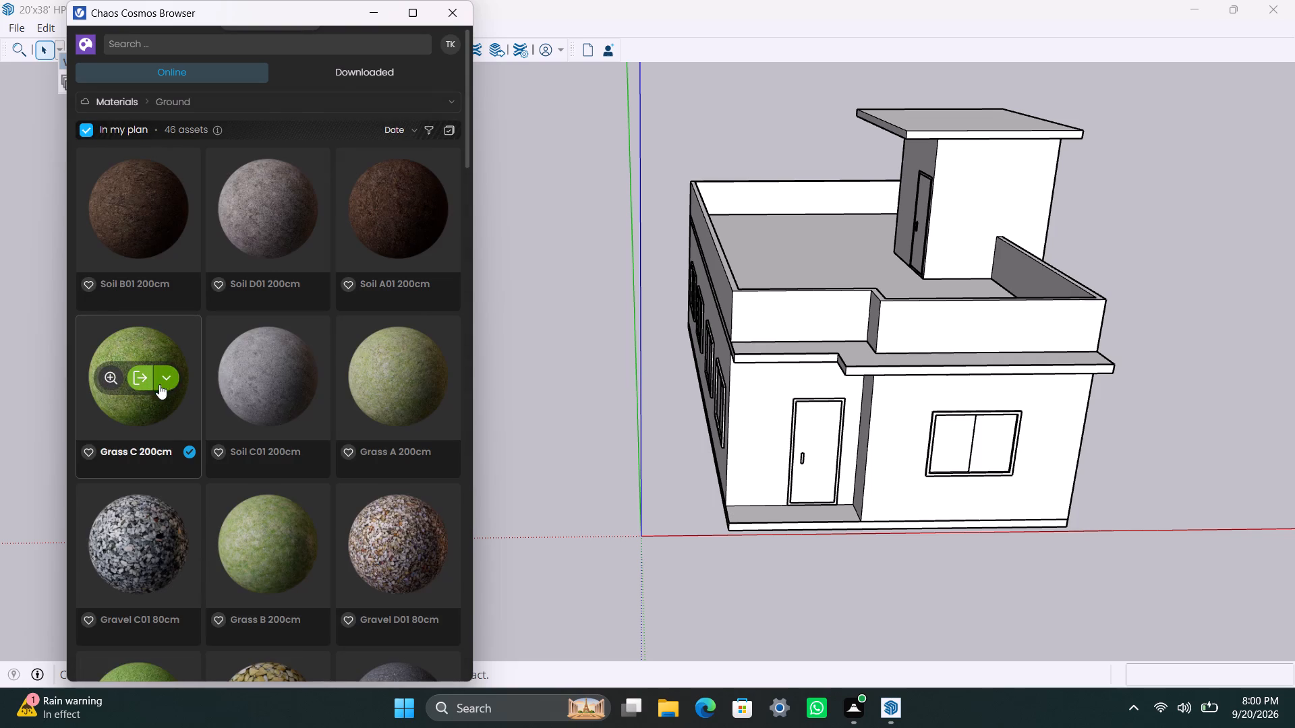
scroll(293, 490, "up", 2)
scroll(293, 489, "down", 5)
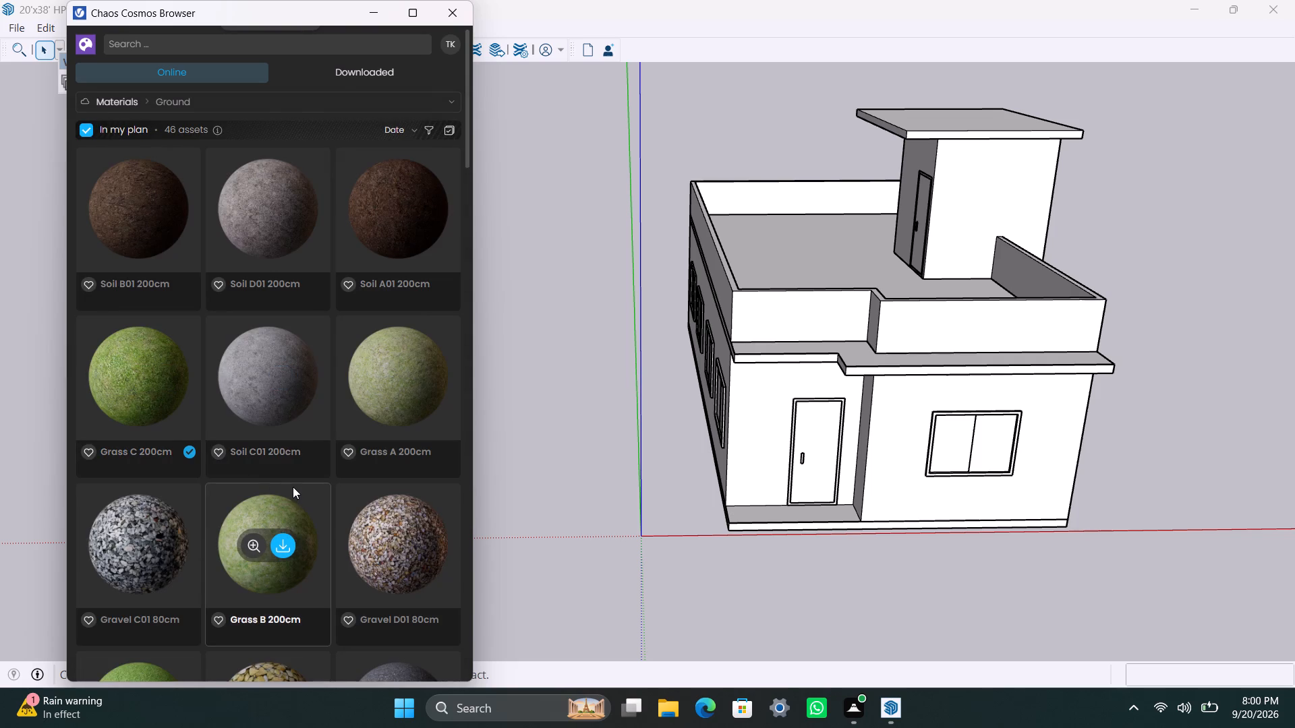
scroll(293, 487, "down", 4)
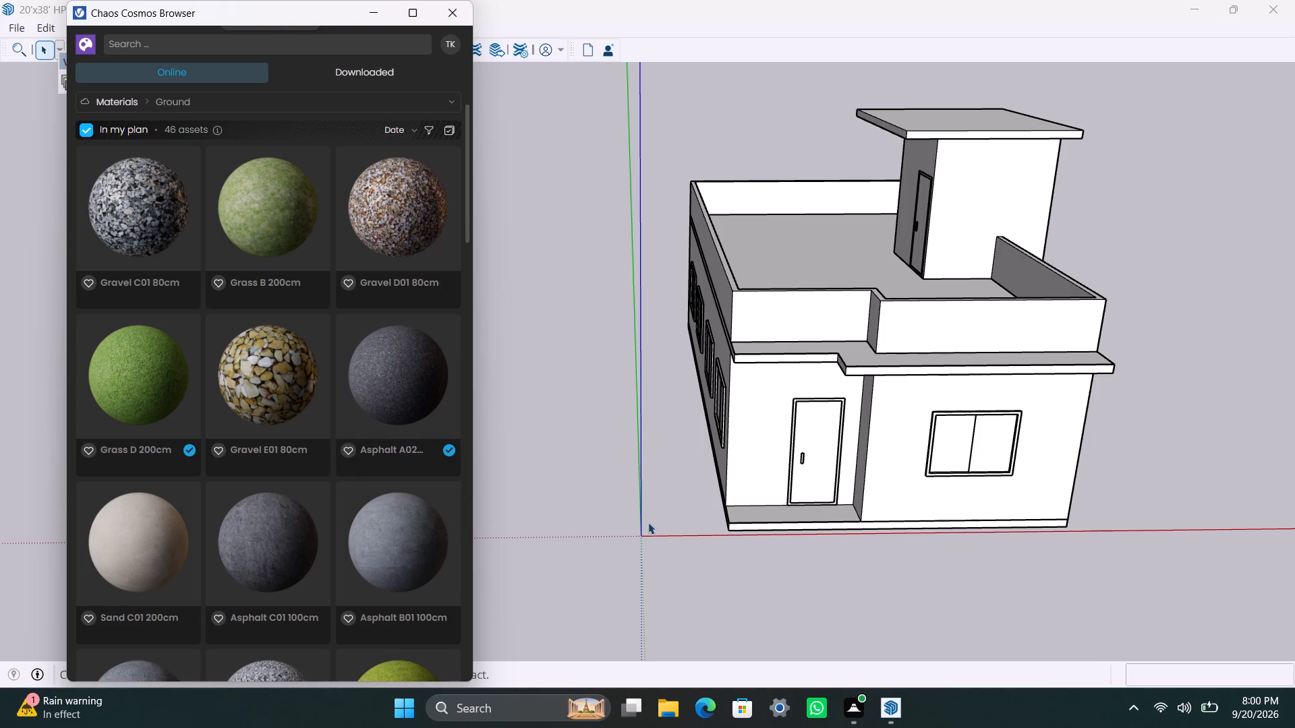
left_click(403, 380)
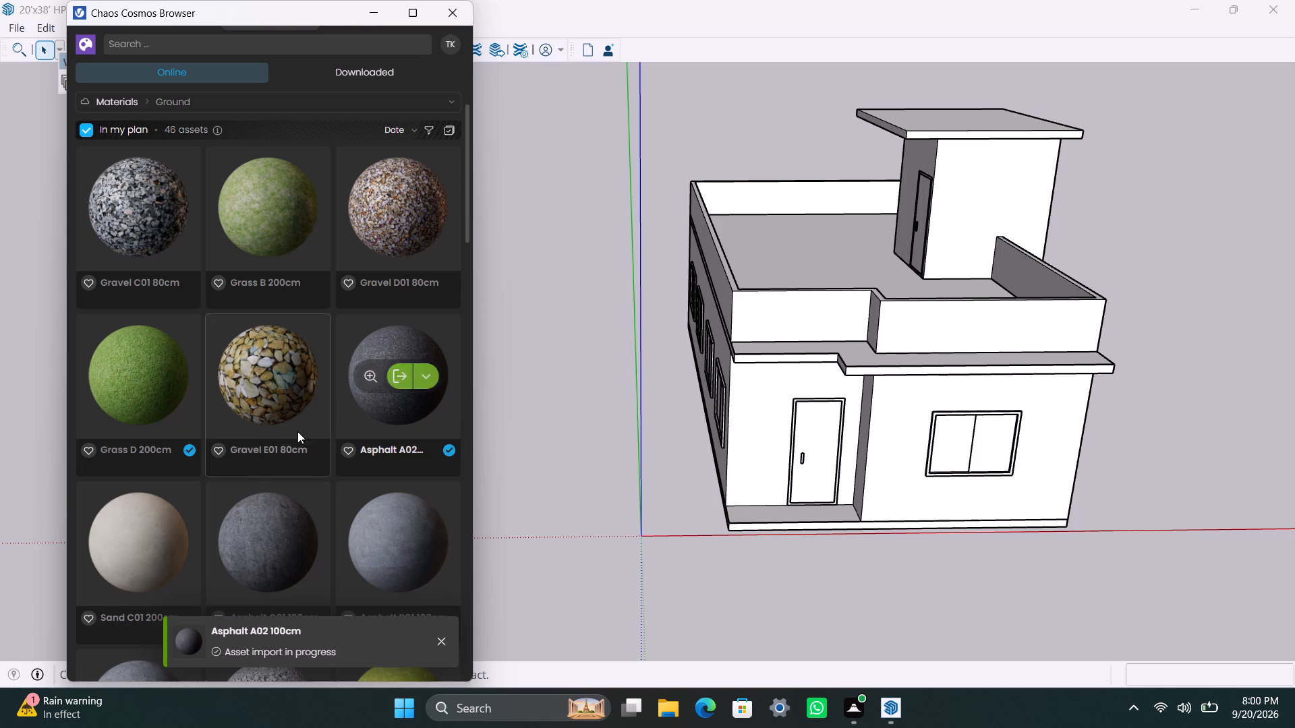
Look through the full list of Ground materials for another suitable ground finish.
scroll(297, 432, "down", 3)
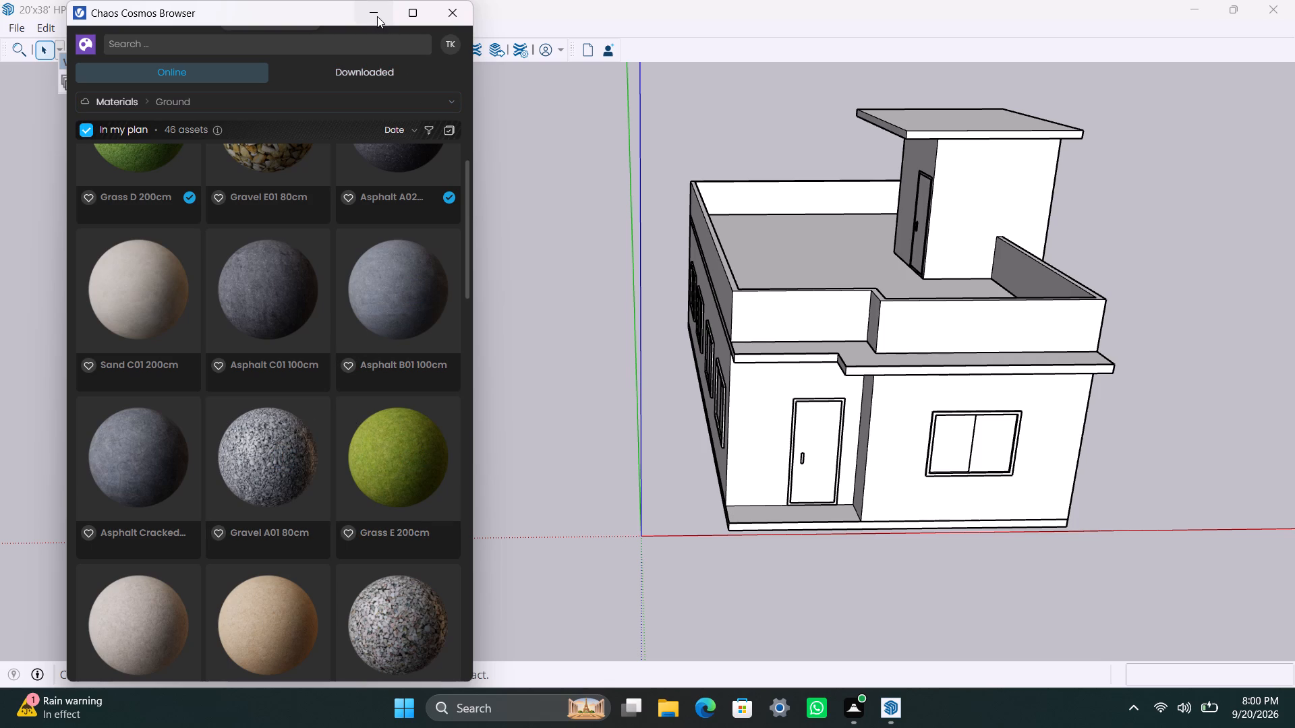
scroll(360, 539, "up", 8)
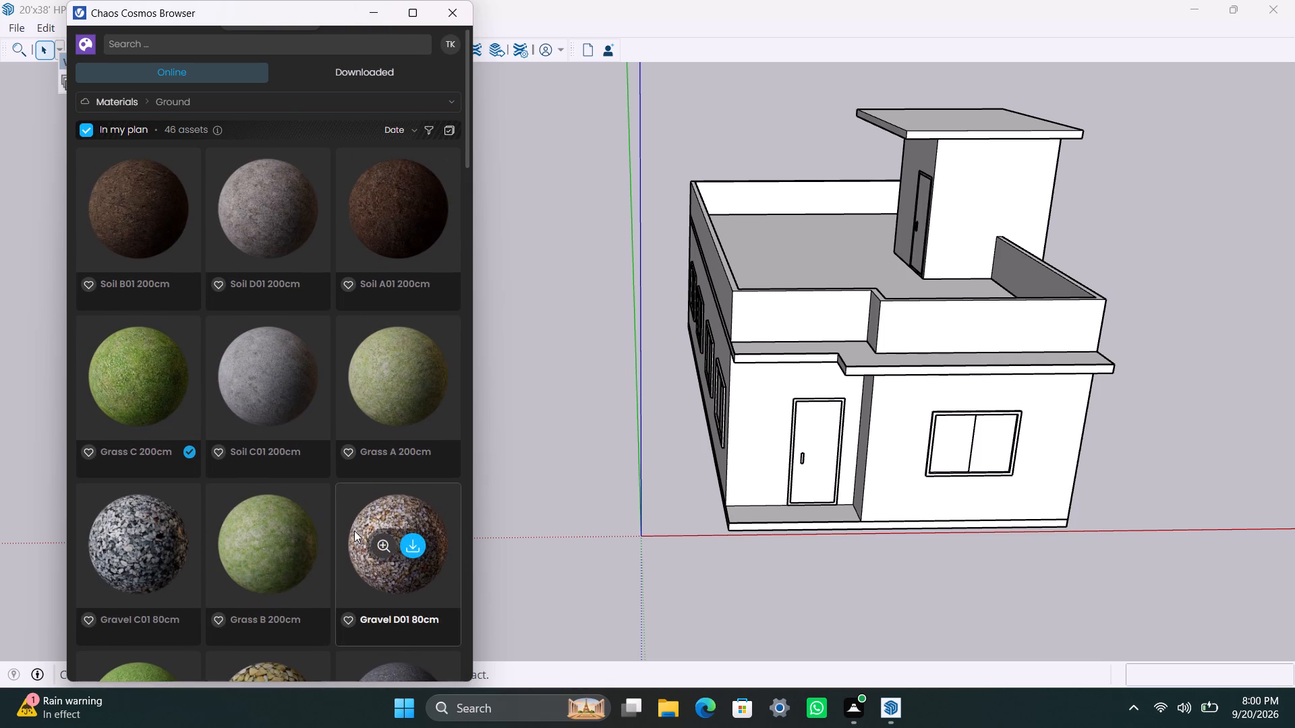
scroll(354, 530, "up", 3)
scroll(331, 315, "down", 19)
scroll(340, 358, "down", 14)
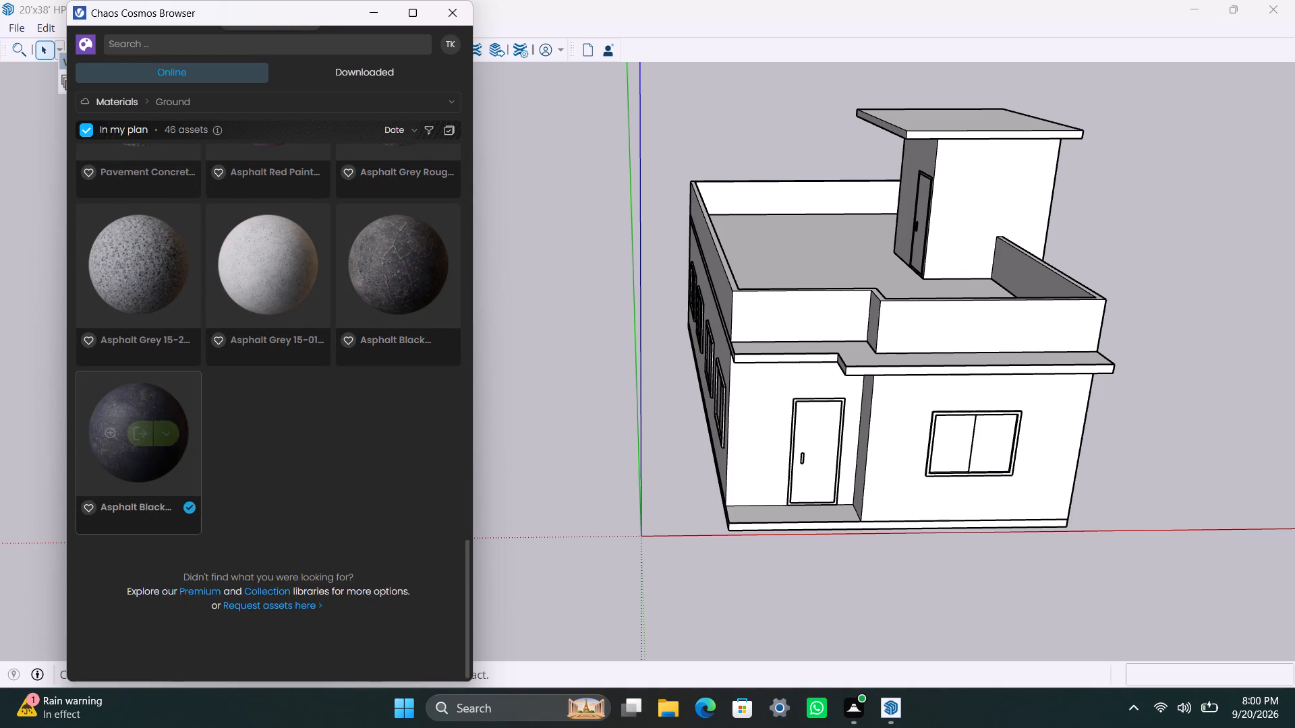
scroll(300, 380, "up", 13)
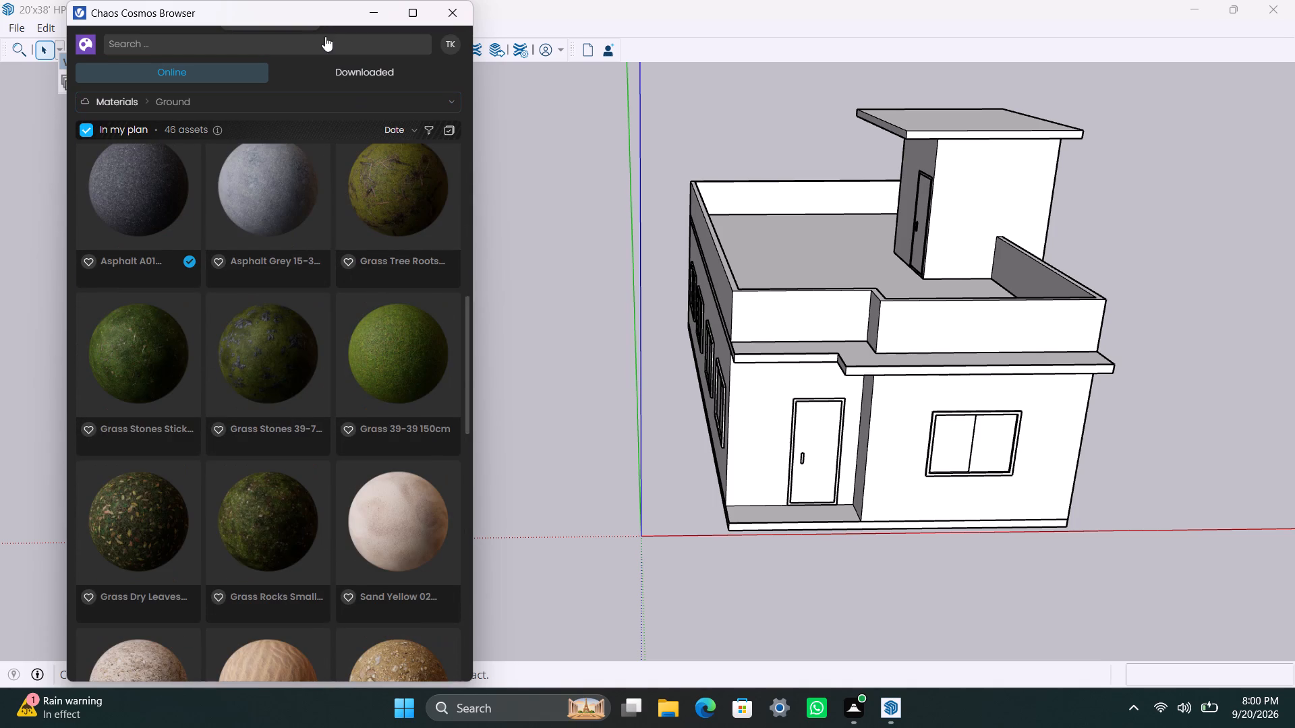
Search Chaos Cosmos for "wall paints" and import Wall Paint Poised Taupe Satin 300cm and Wall Paint Fine Grain 01 Yellow 100cm.
left_click(324, 37)
left_click(248, 96)
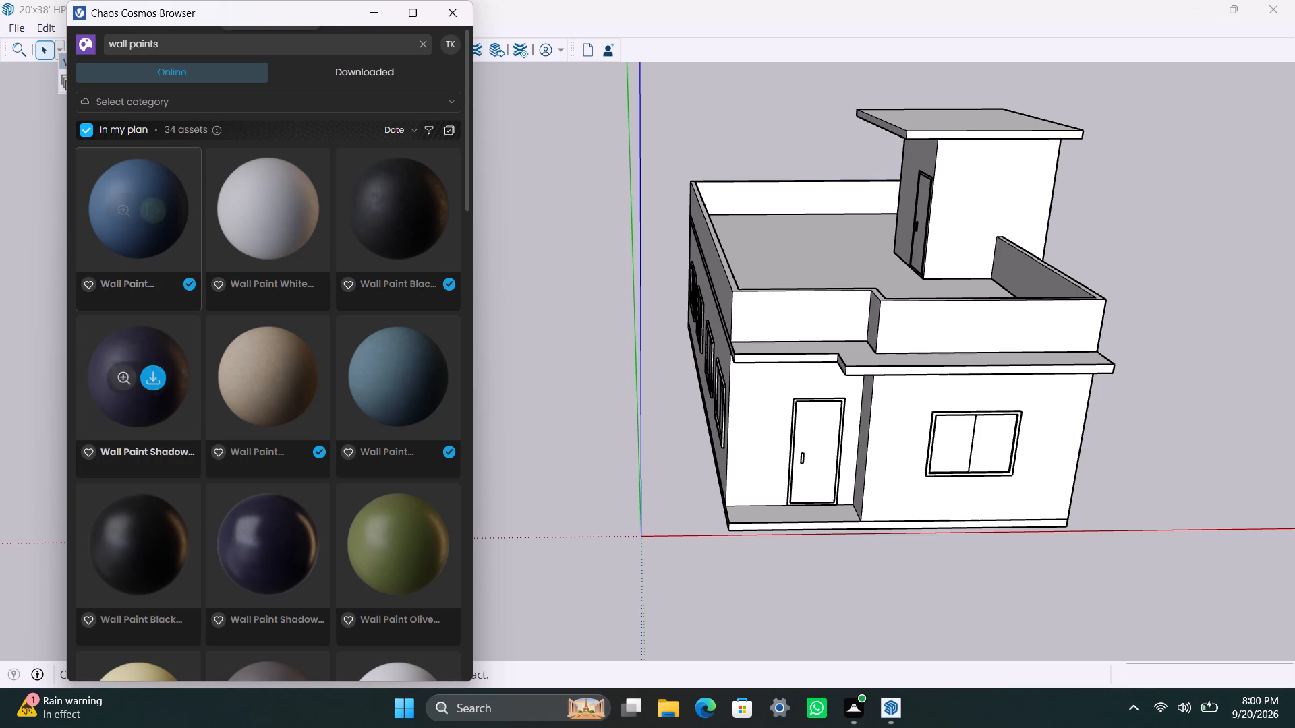
scroll(210, 362, "down", 1)
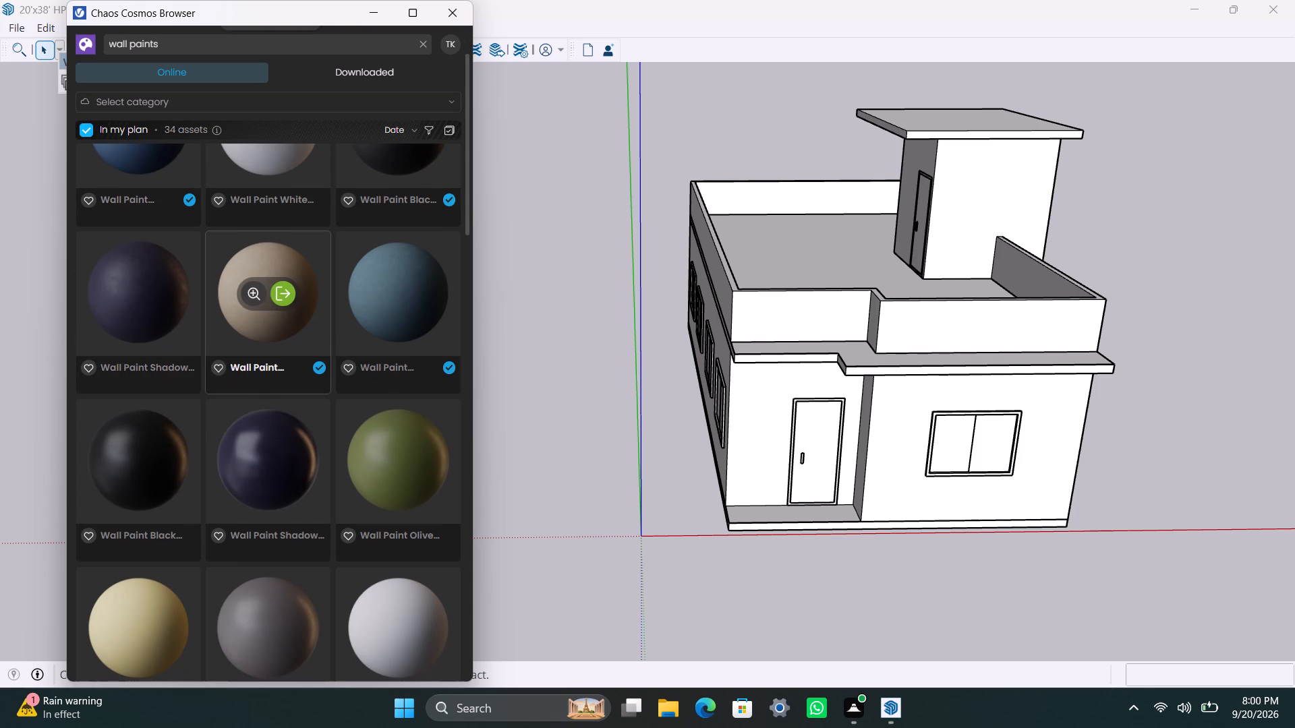
scroll(210, 362, "down", 2)
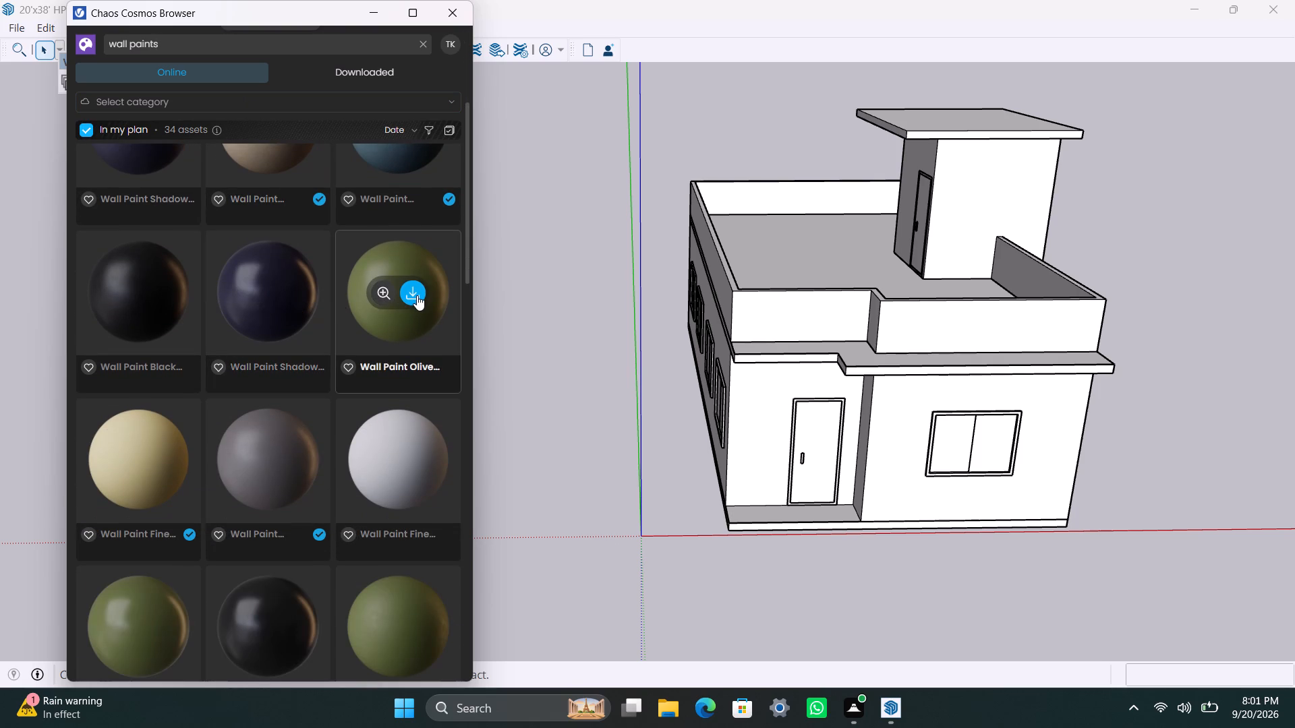
scroll(380, 348, "down", 2)
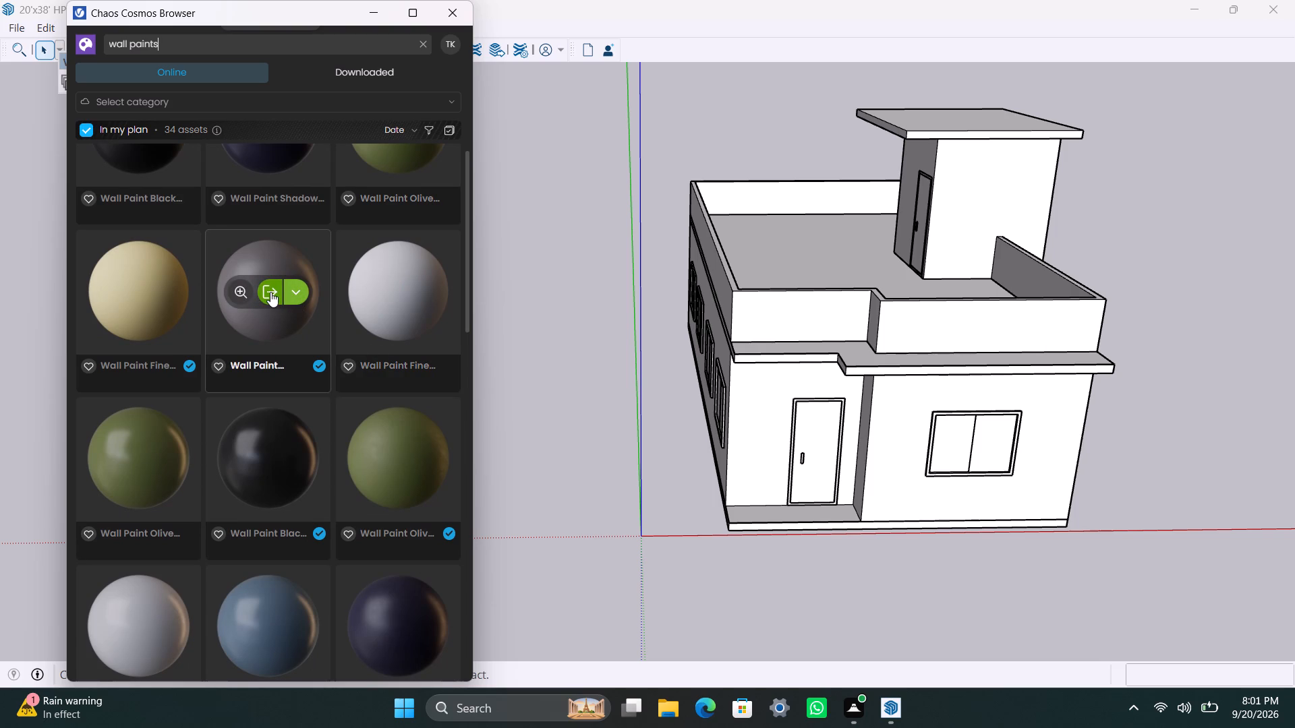
left_click(270, 292)
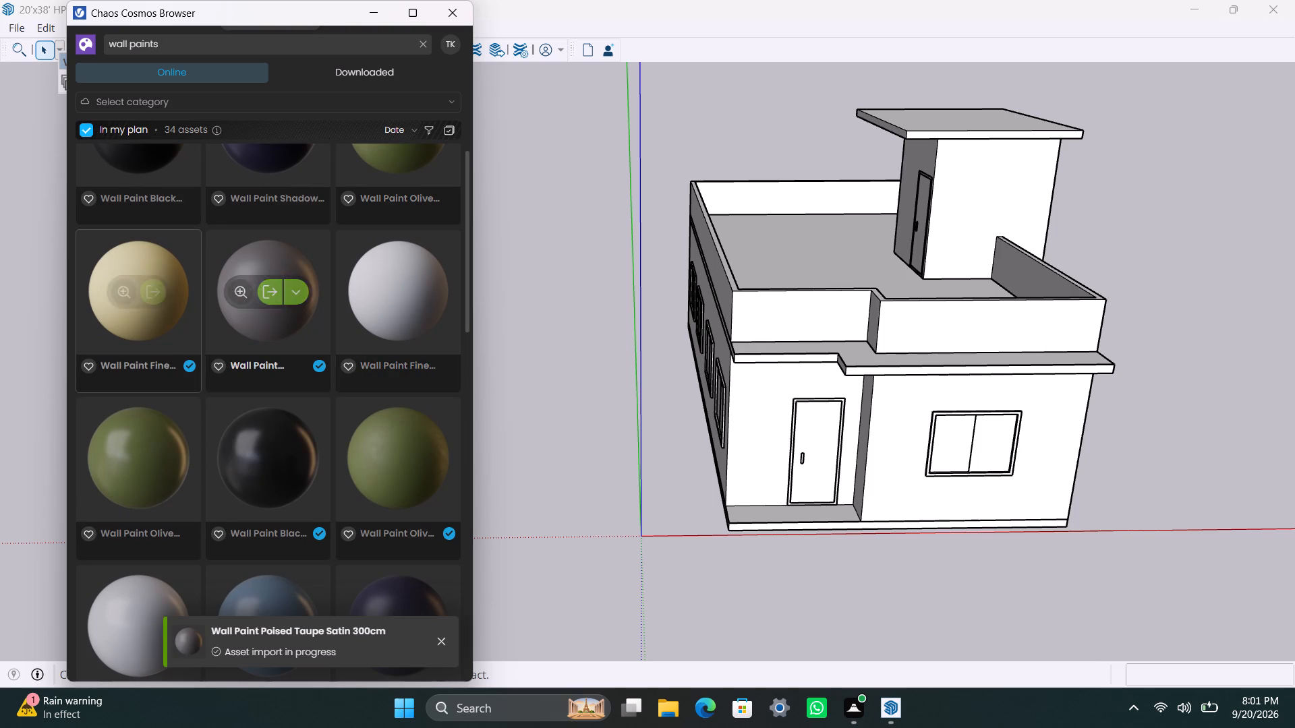
left_click(154, 290)
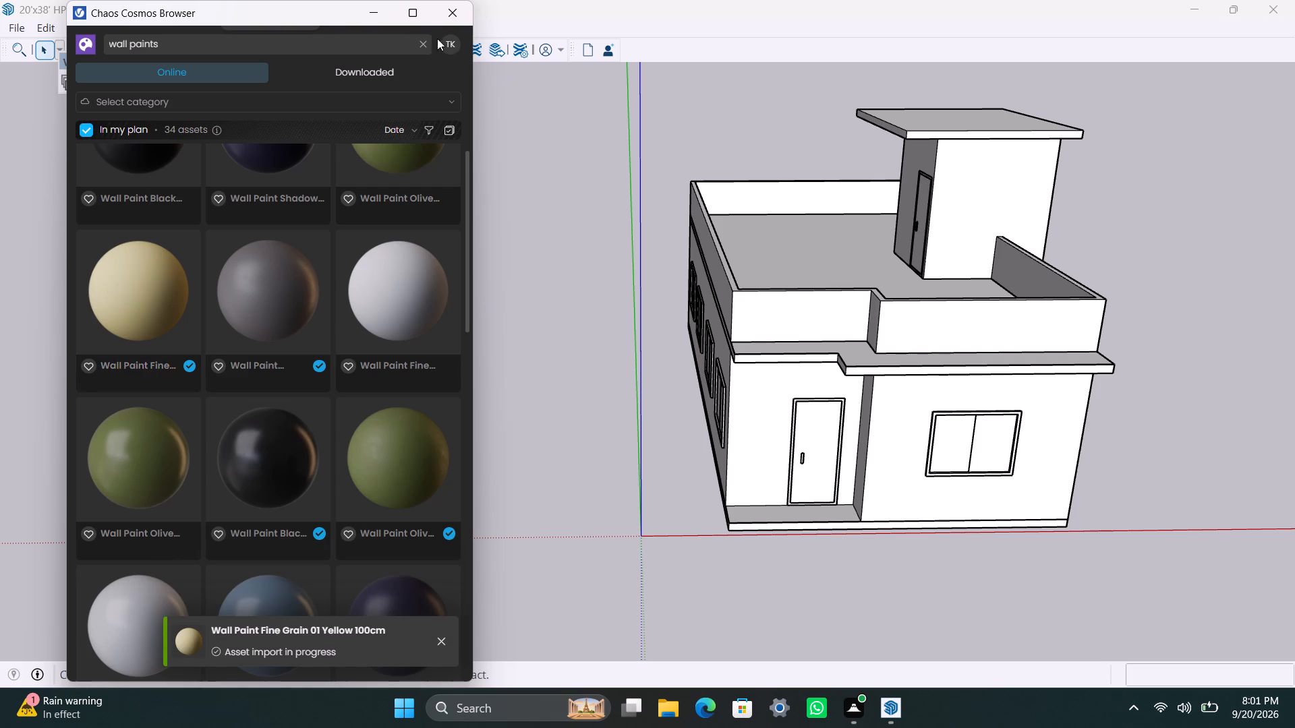
left_click(378, 13)
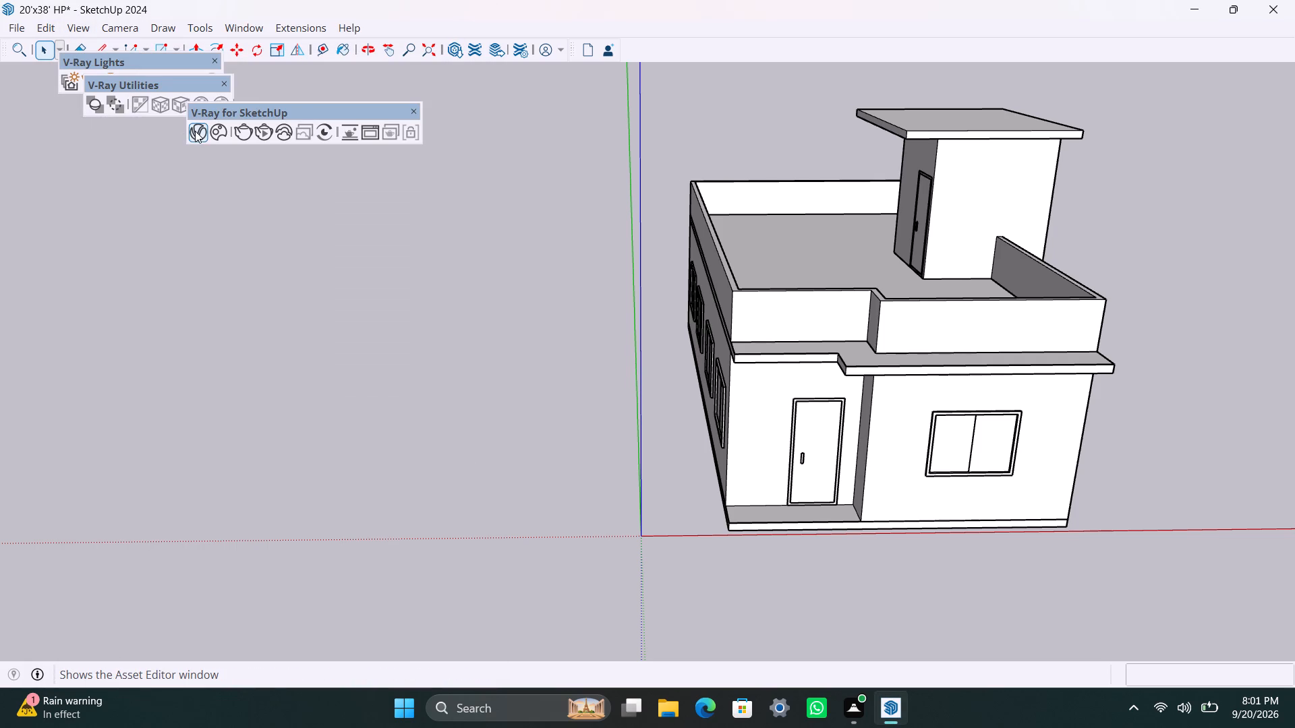
Delete all the Teddy materials, from Teddy_BookCover to Teddy_SkinShadow, in the V-Ray Asset Editor.
left_click(195, 131)
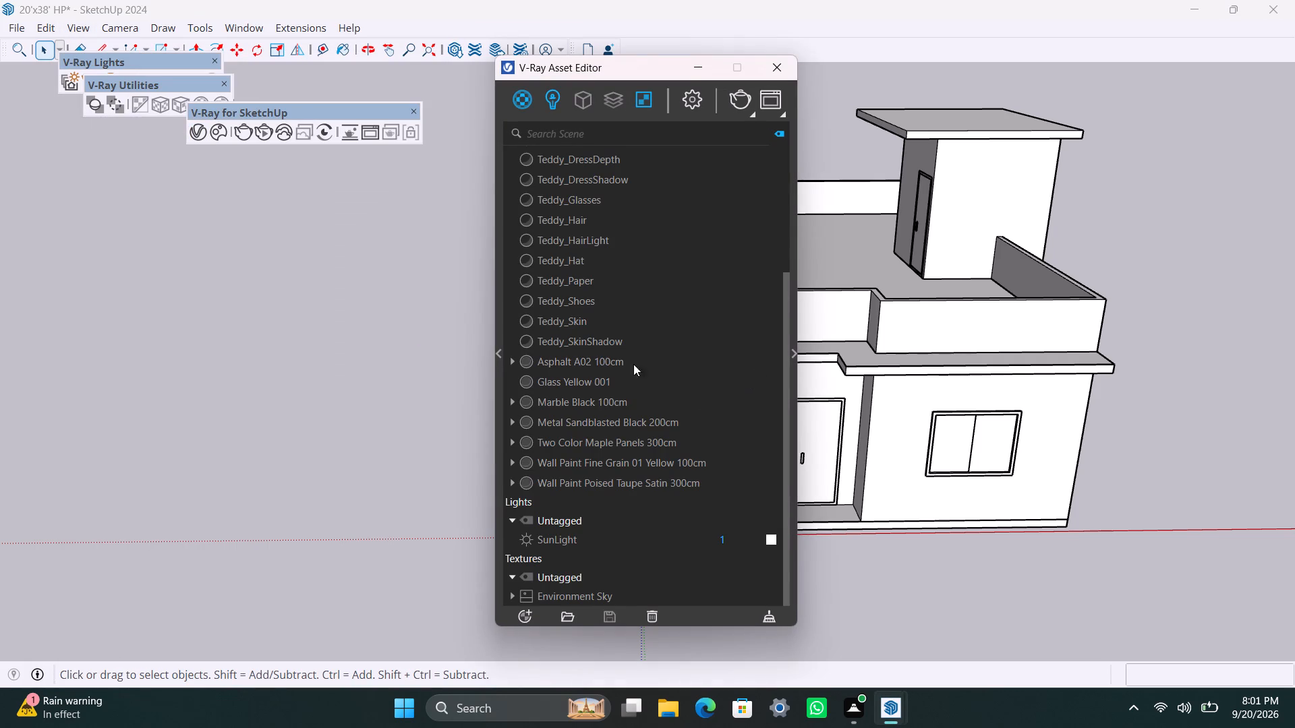
scroll(525, 352, "up", 6)
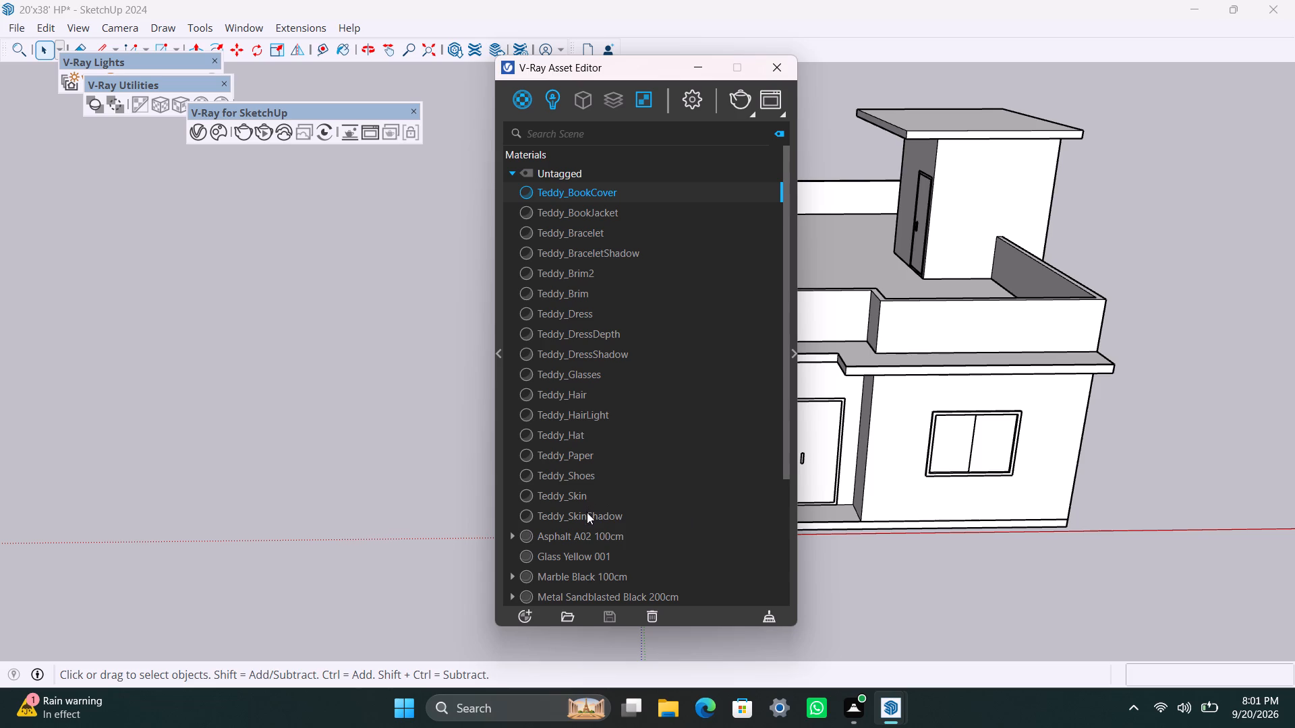
left_click(587, 512, "shift")
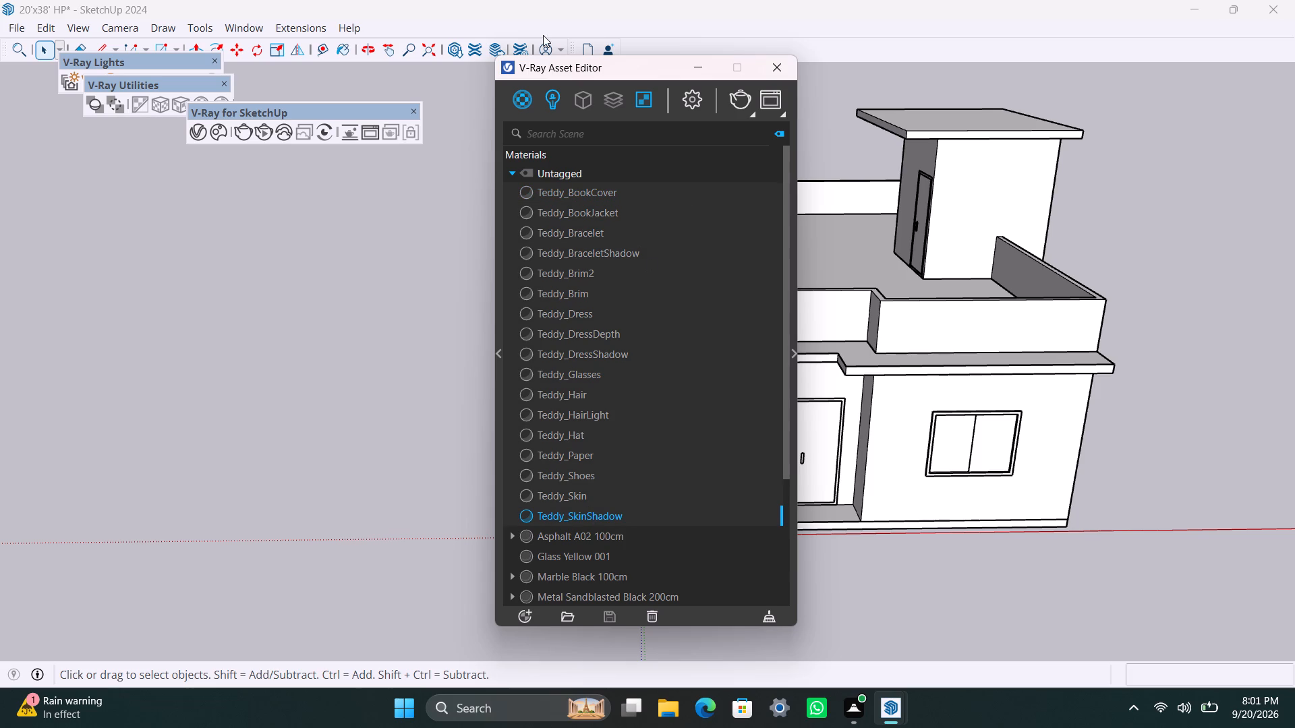
left_click(647, 618)
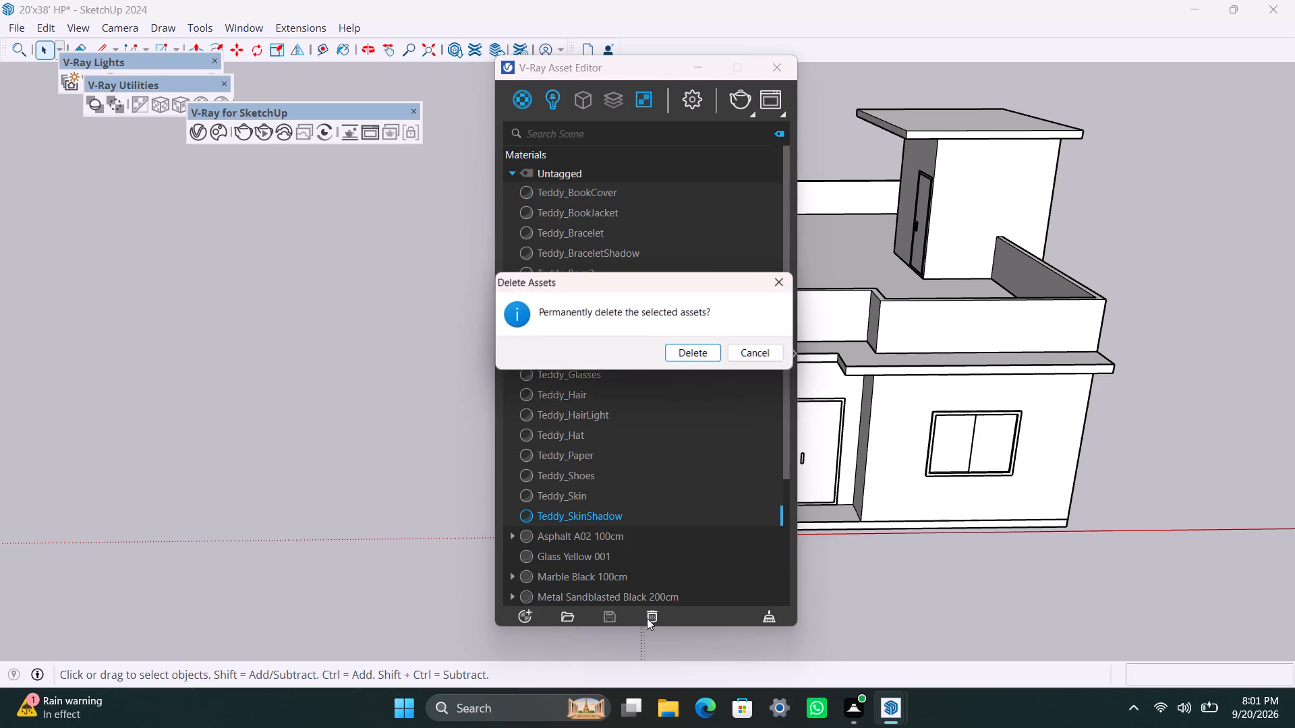
left_click(710, 356)
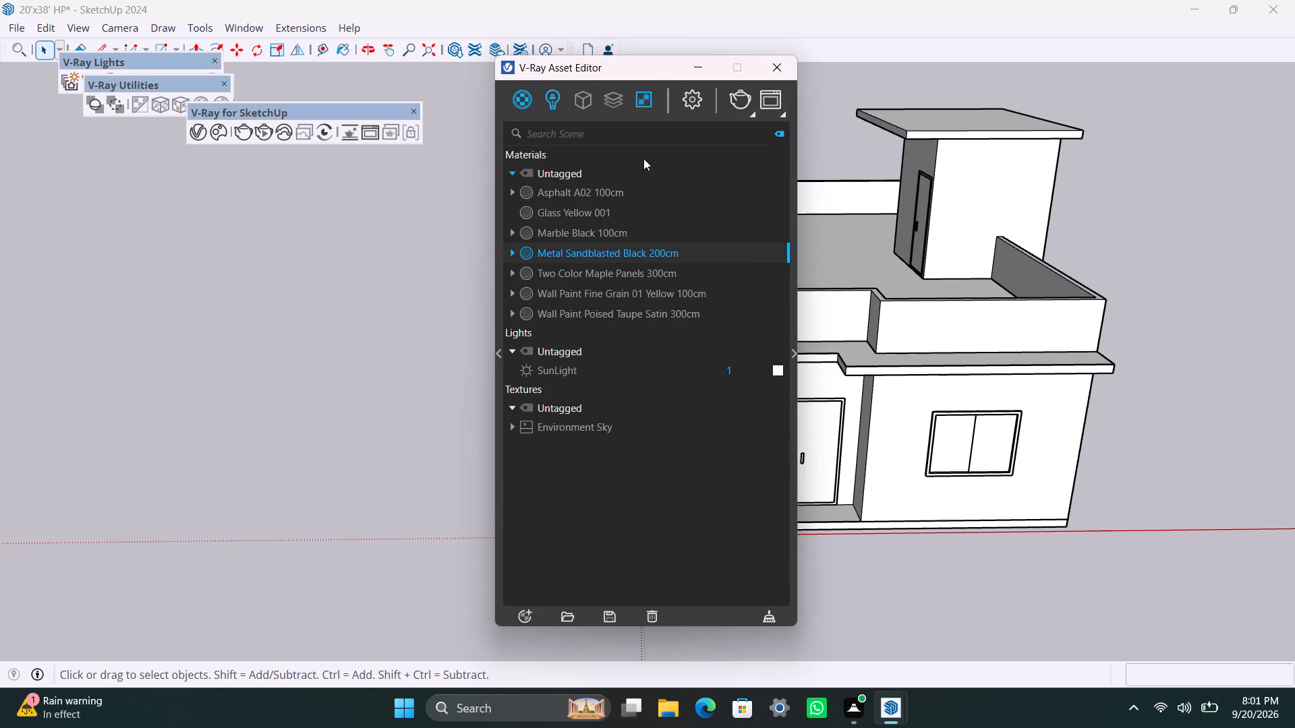
Go through the imported materials in the scene list, from Asphalt A02 100cm to Wall Paint Poised Taupe Satin 300cm.
left_click(632, 190)
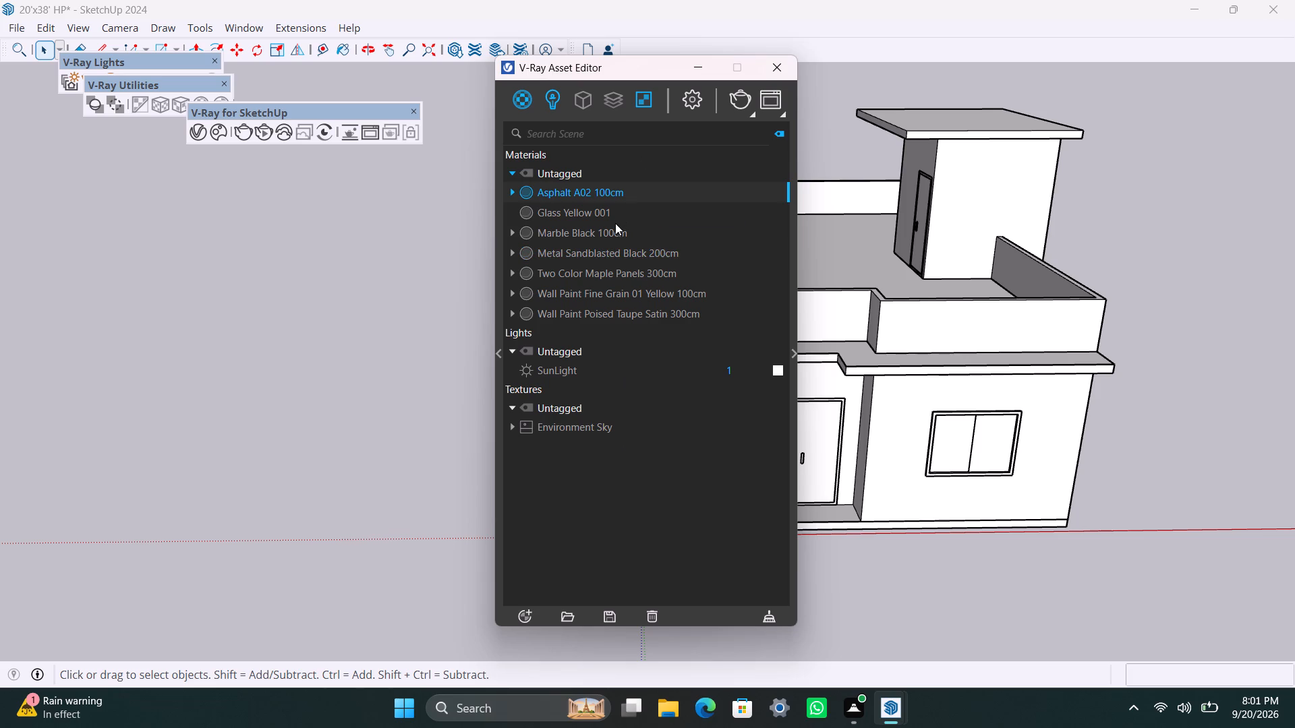
left_click(609, 210)
left_click(606, 232)
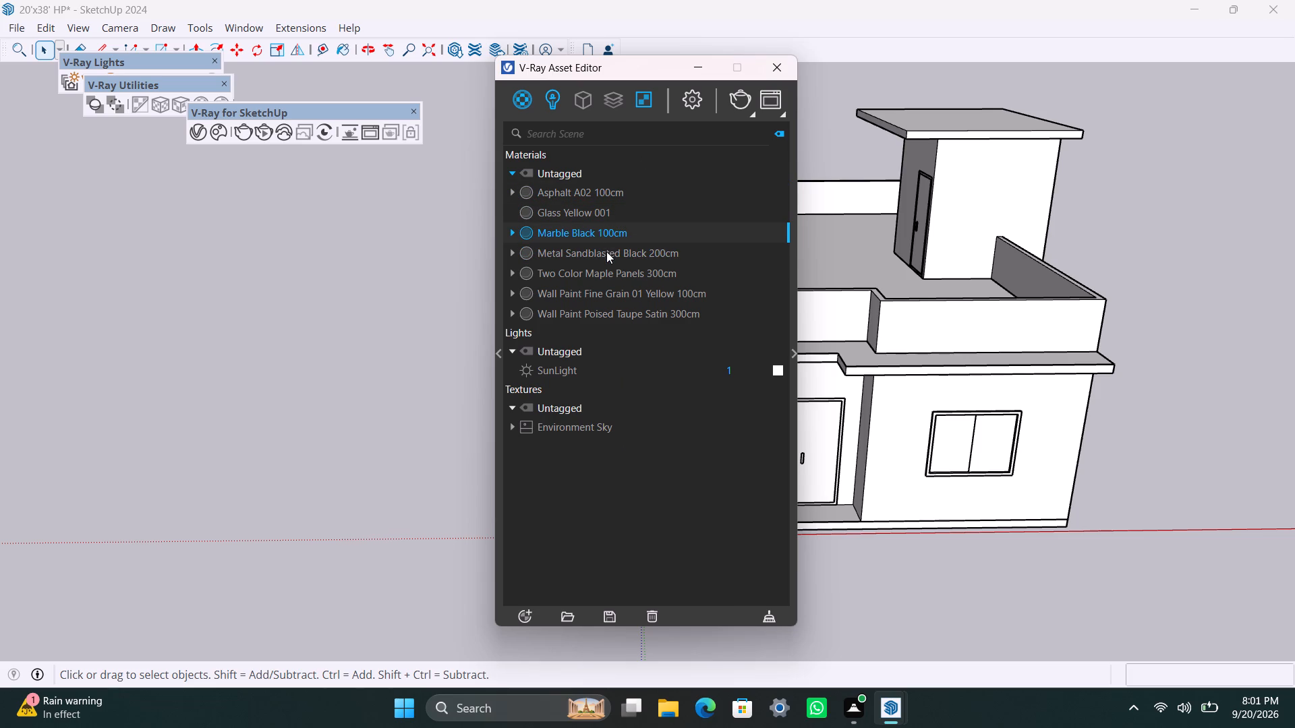
left_click(606, 251)
left_click(605, 268)
left_click(616, 272)
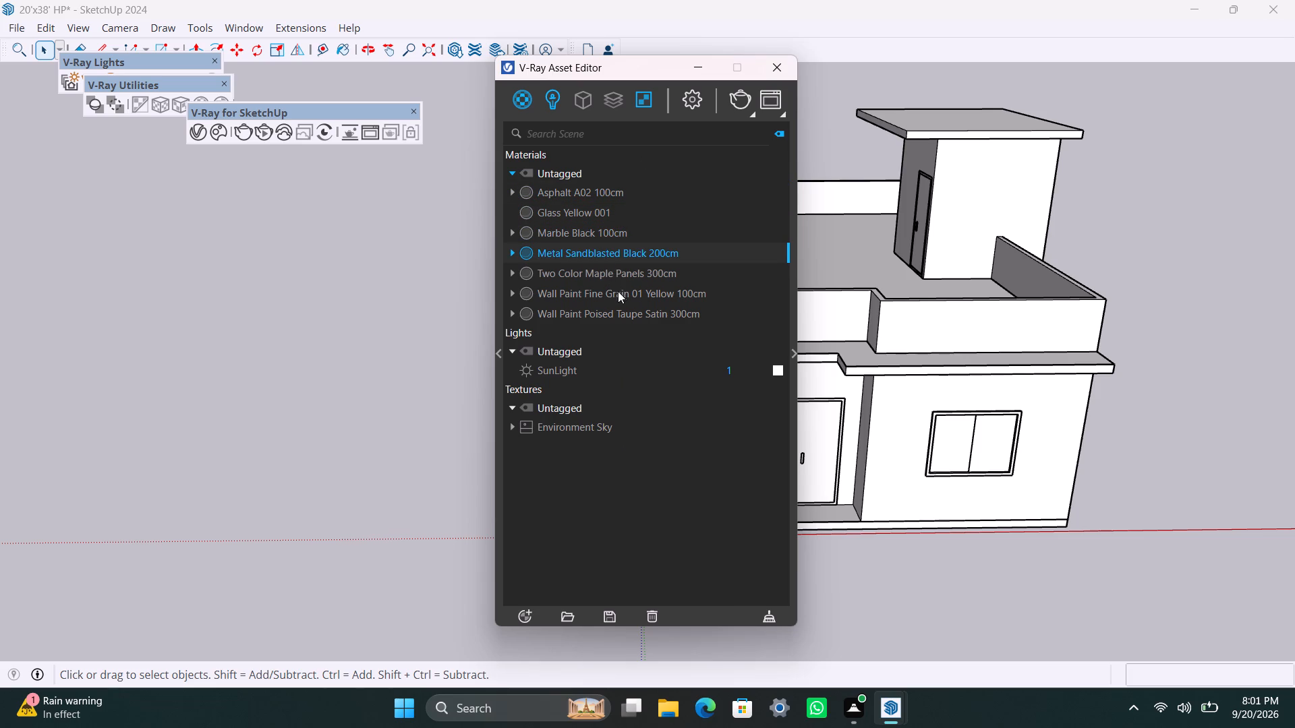
left_click(623, 279)
left_click(624, 292)
left_click(624, 305)
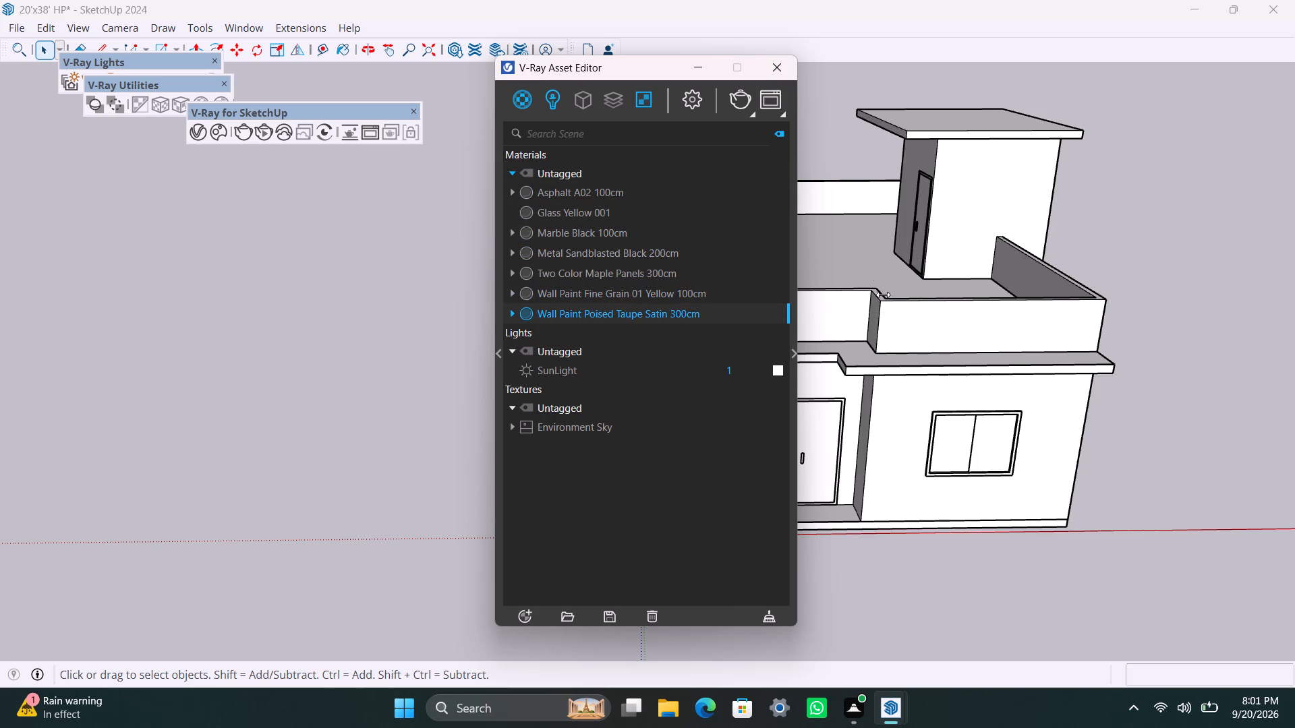
Apply the Metal Sandblasted Black 200cm material to the ground-floor front door's frame and set its V-Ray texture projection.
scroll(888, 346, "down", 3)
scroll(939, 396, "up", 2)
scroll(967, 359, "down", 3)
middle_click_drag(965, 360, 684, 369)
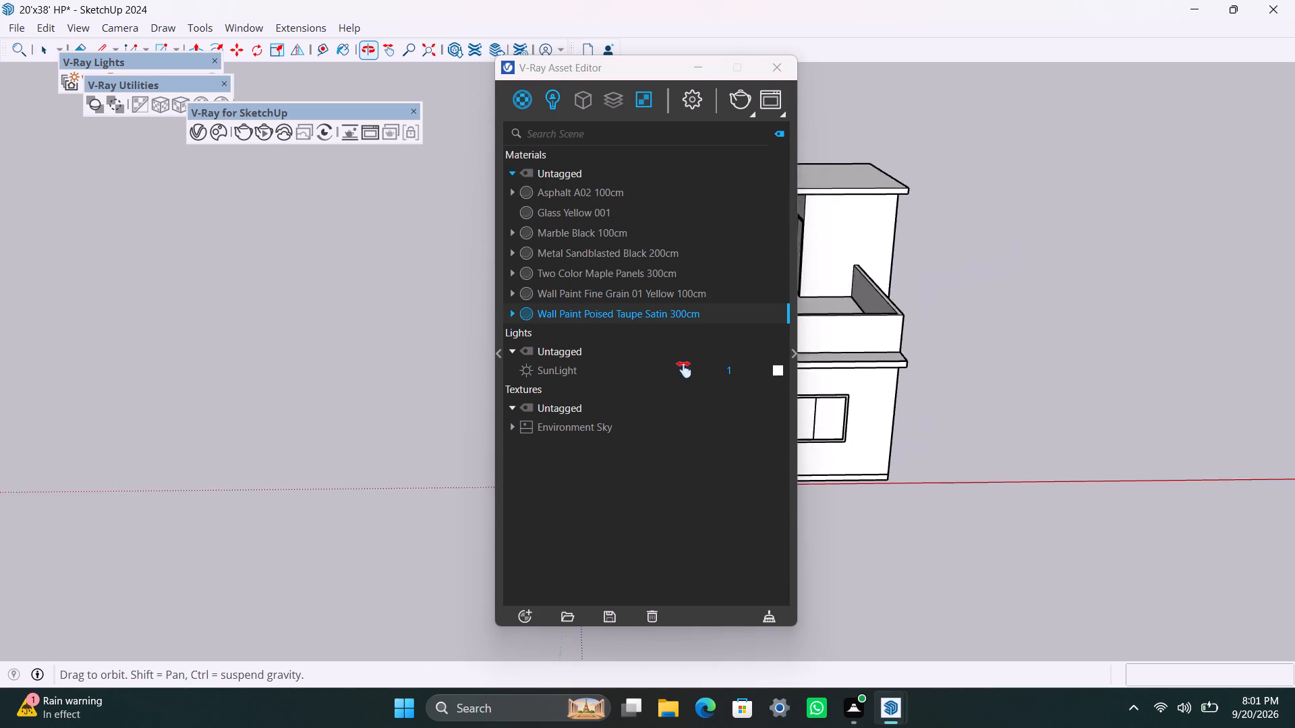
middle_click_drag(684, 369, 314, 396)
scroll(299, 404, "up", 7)
middle_click_drag(231, 506, 415, 479)
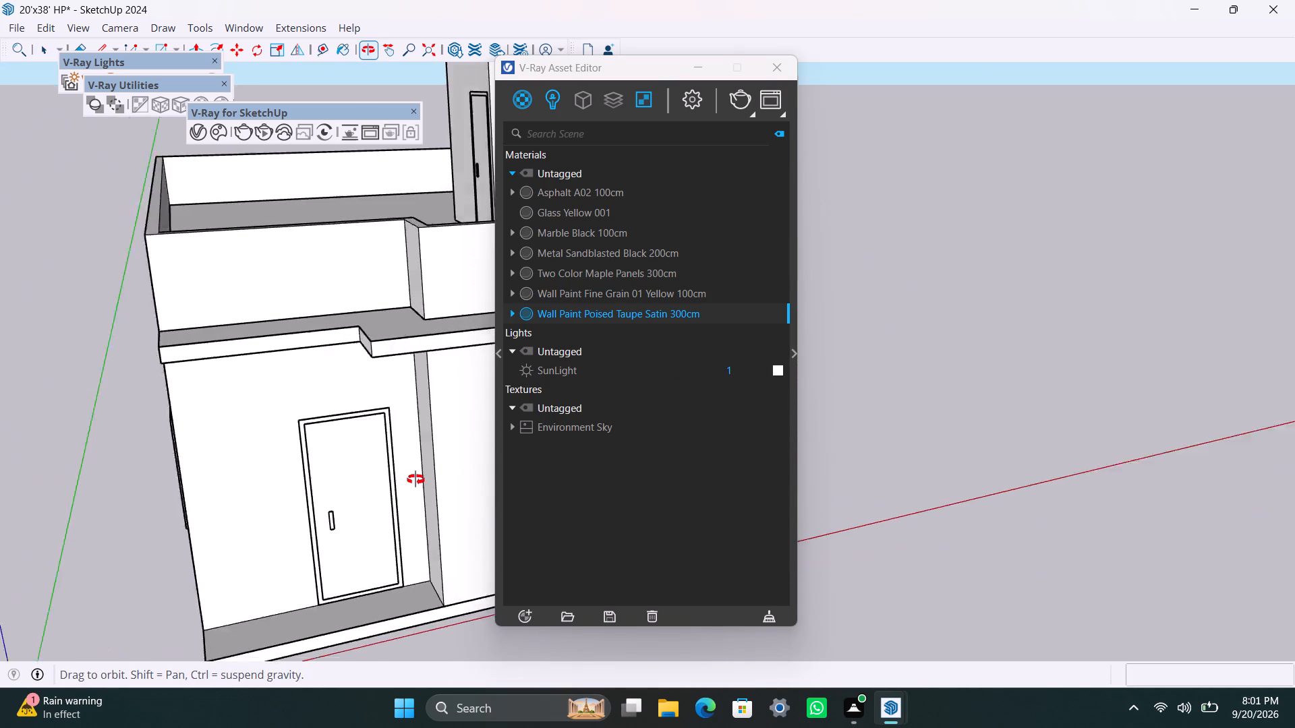
middle_click_drag(415, 479, 422, 477)
scroll(403, 483, "up", 7)
triple_click(310, 450)
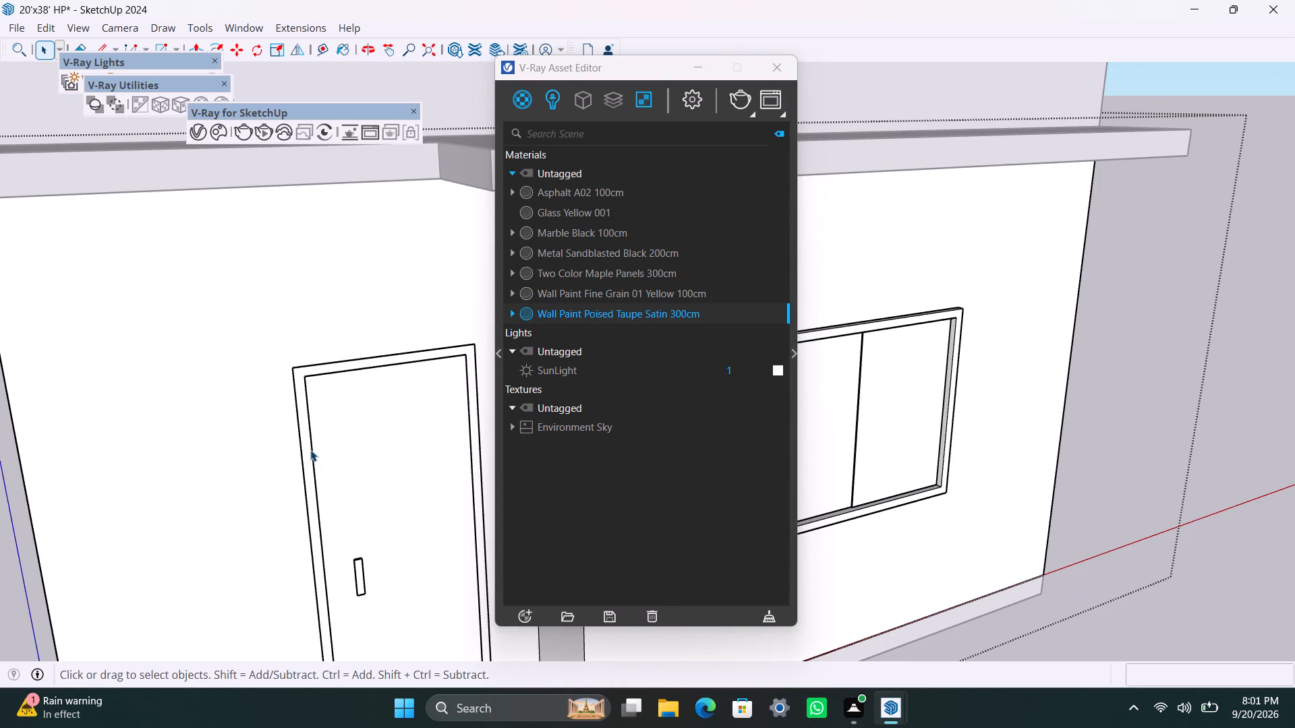
triple_click(308, 446)
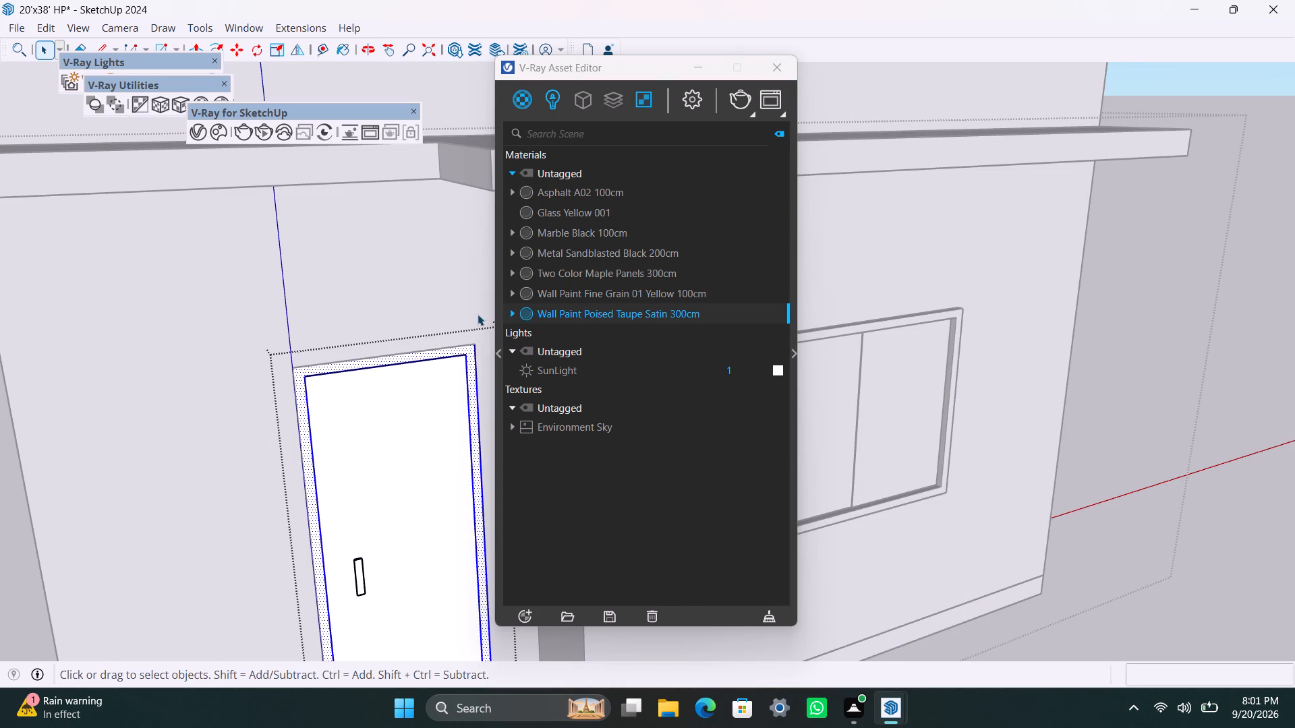
right_click(551, 259)
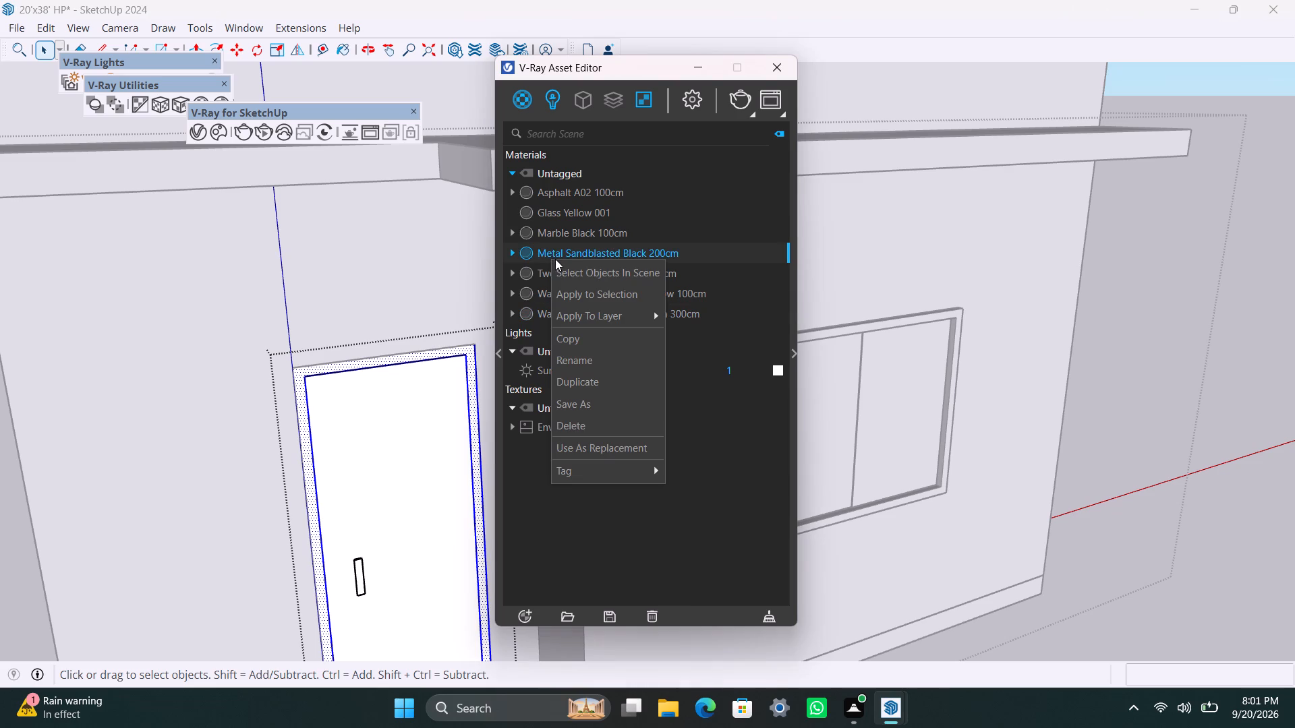
left_click(581, 301)
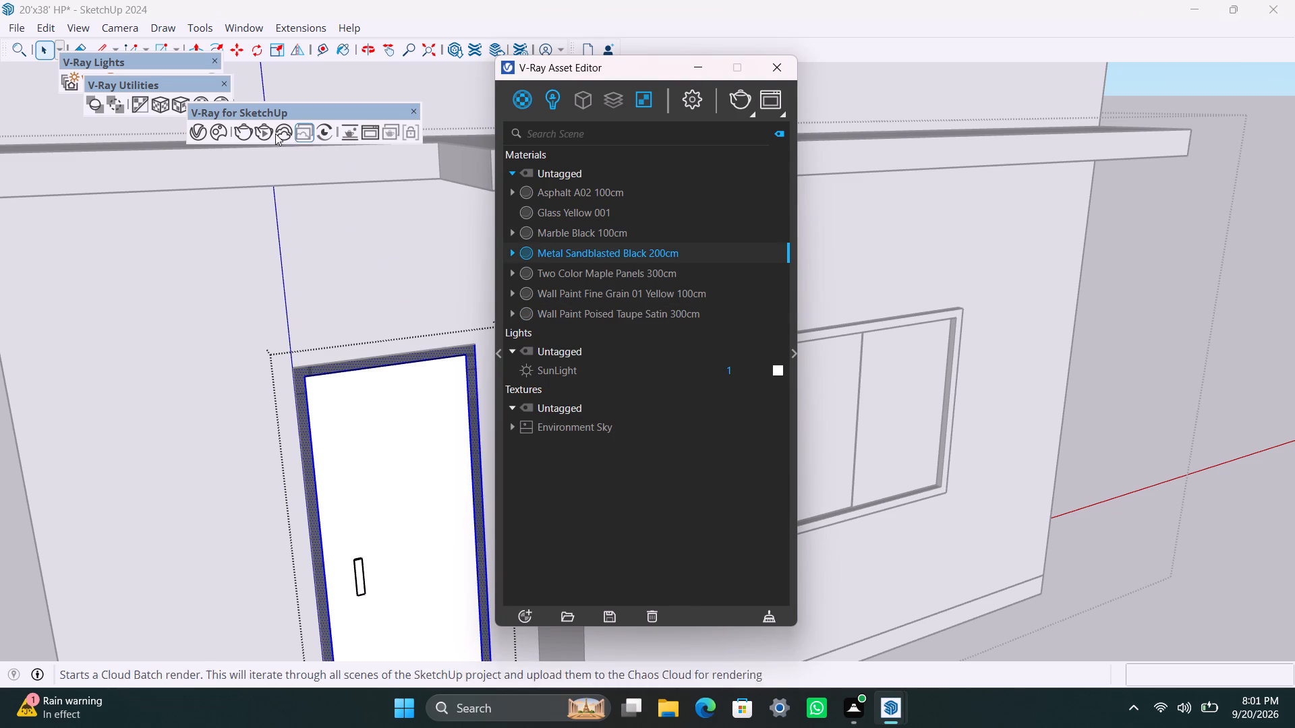
left_click(183, 107)
Apply the Metal Sandblasted Black 200cm material to the front door's handle and set its V-Ray texture projection.
left_click(407, 517)
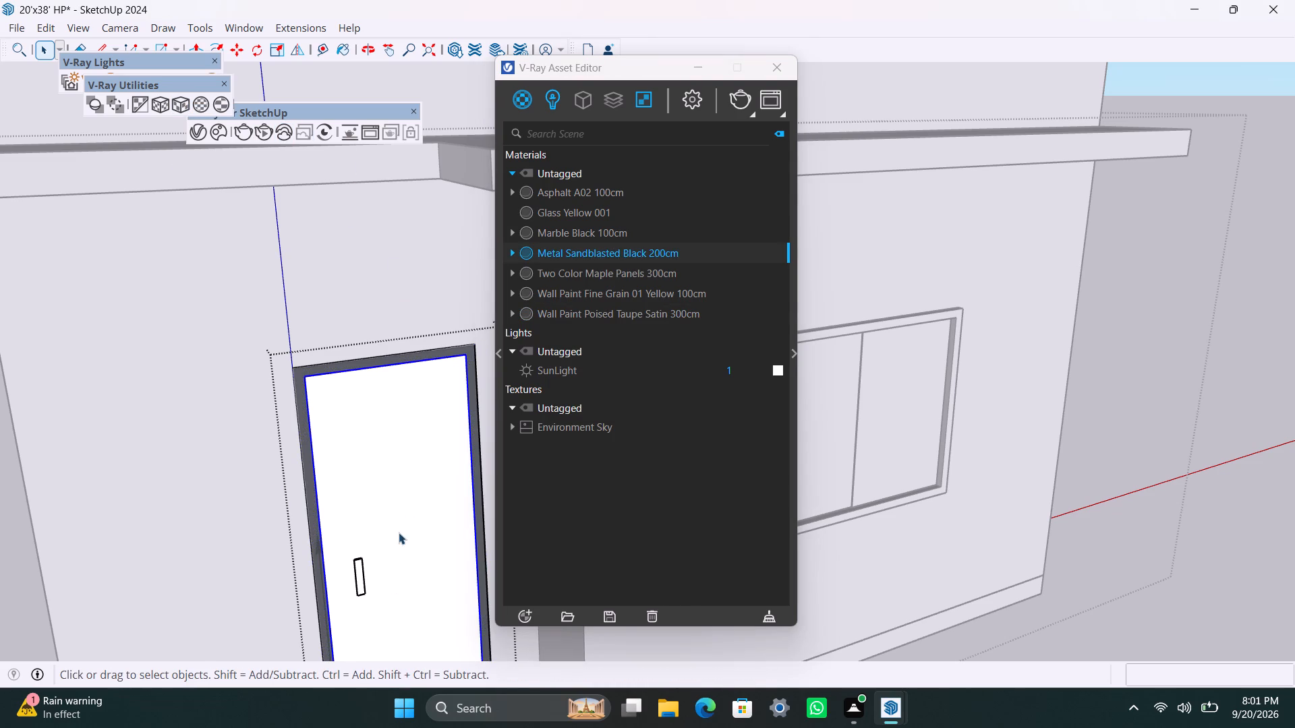
triple_click(358, 570)
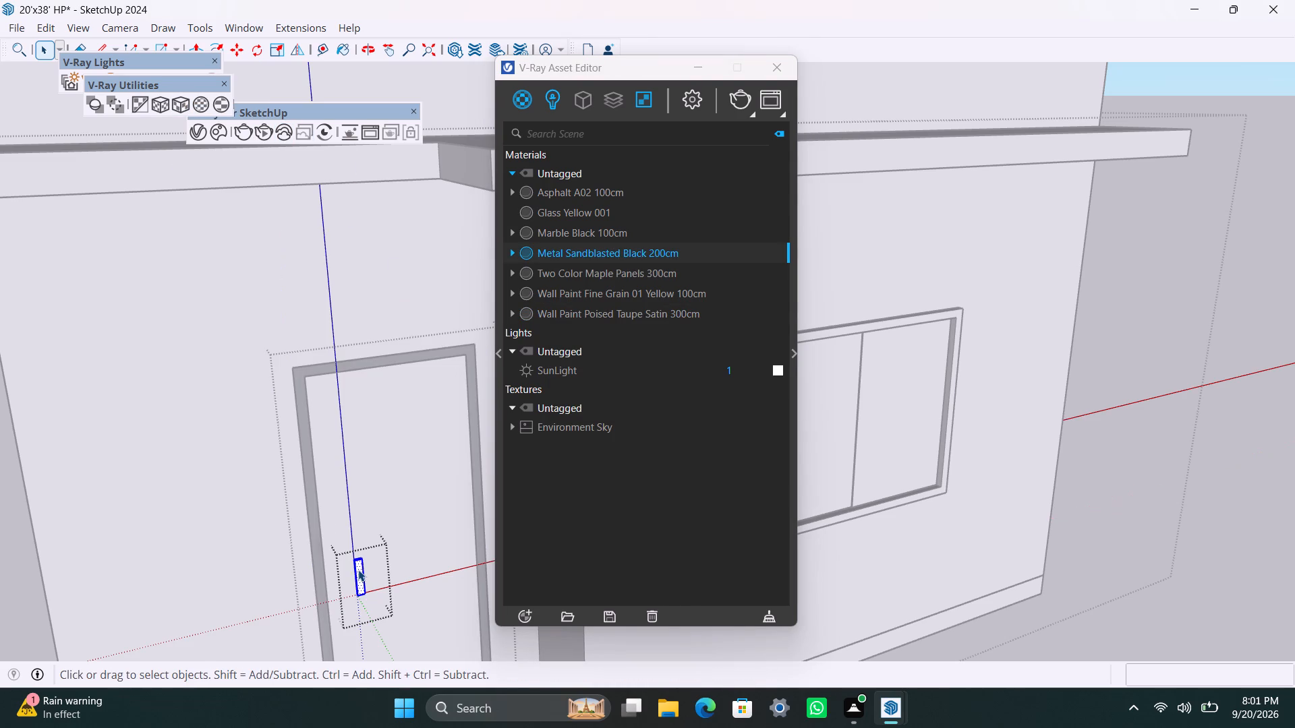
right_click(641, 249)
left_click(660, 289)
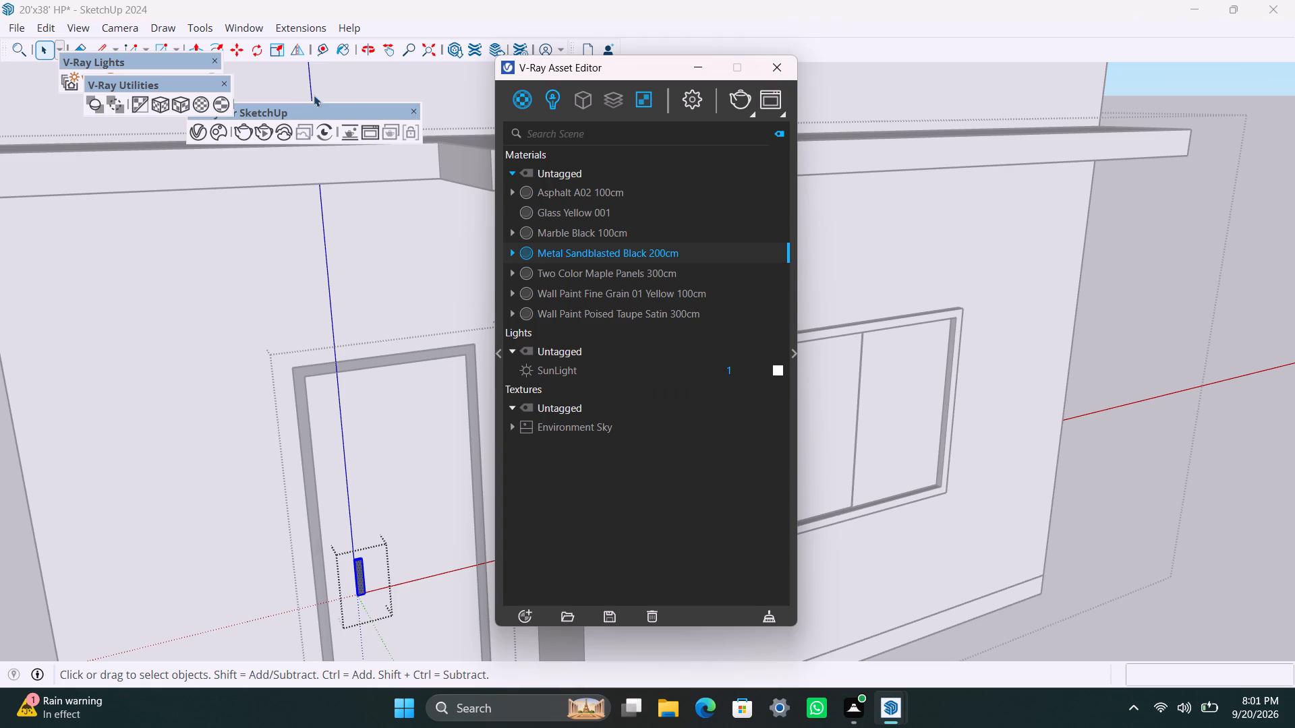
left_click(174, 98)
Apply the Two Color Maple Panels 300cm material to the front door's leaf.
triple_click(368, 470)
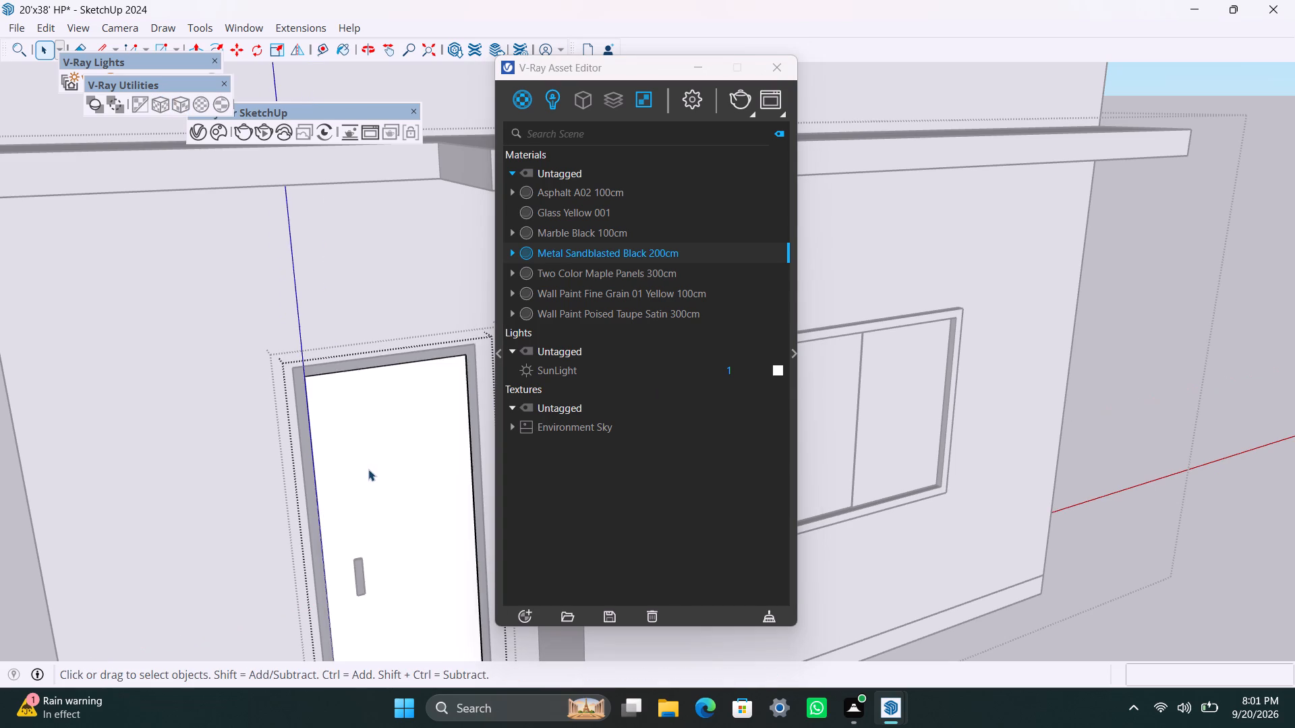
triple_click(368, 468)
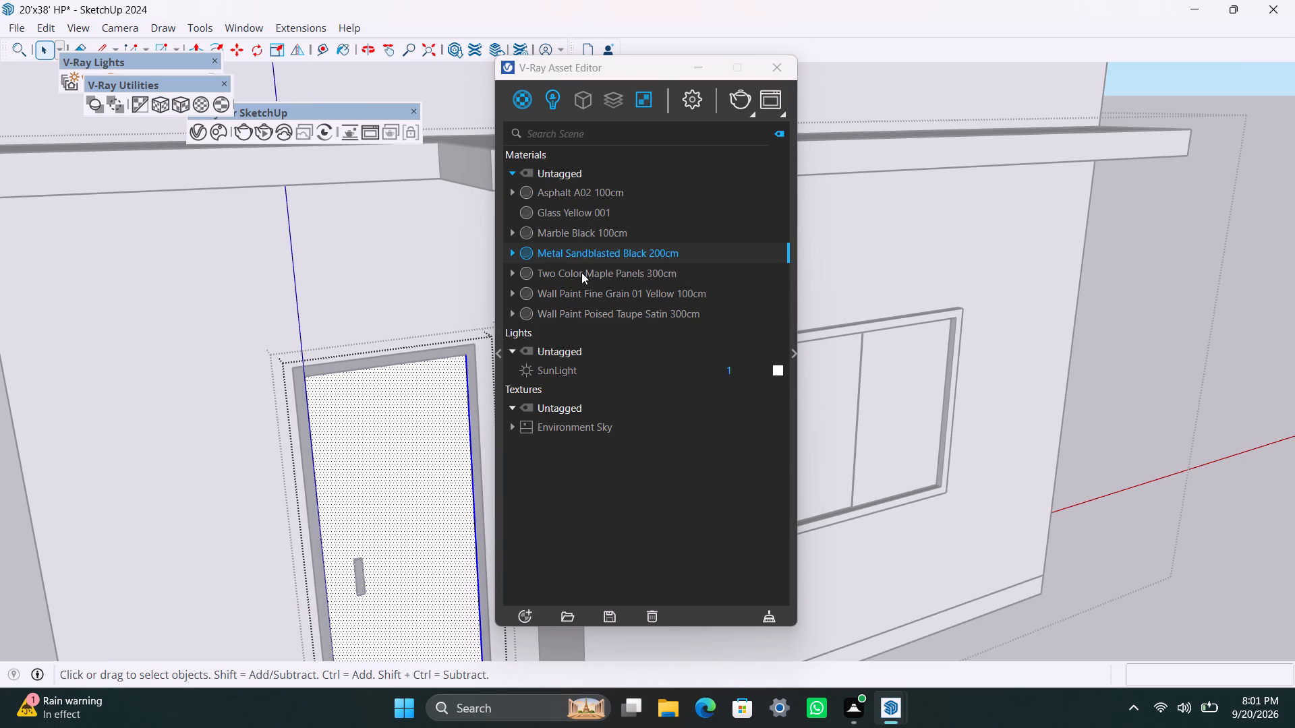
left_click(579, 274)
right_click(579, 274)
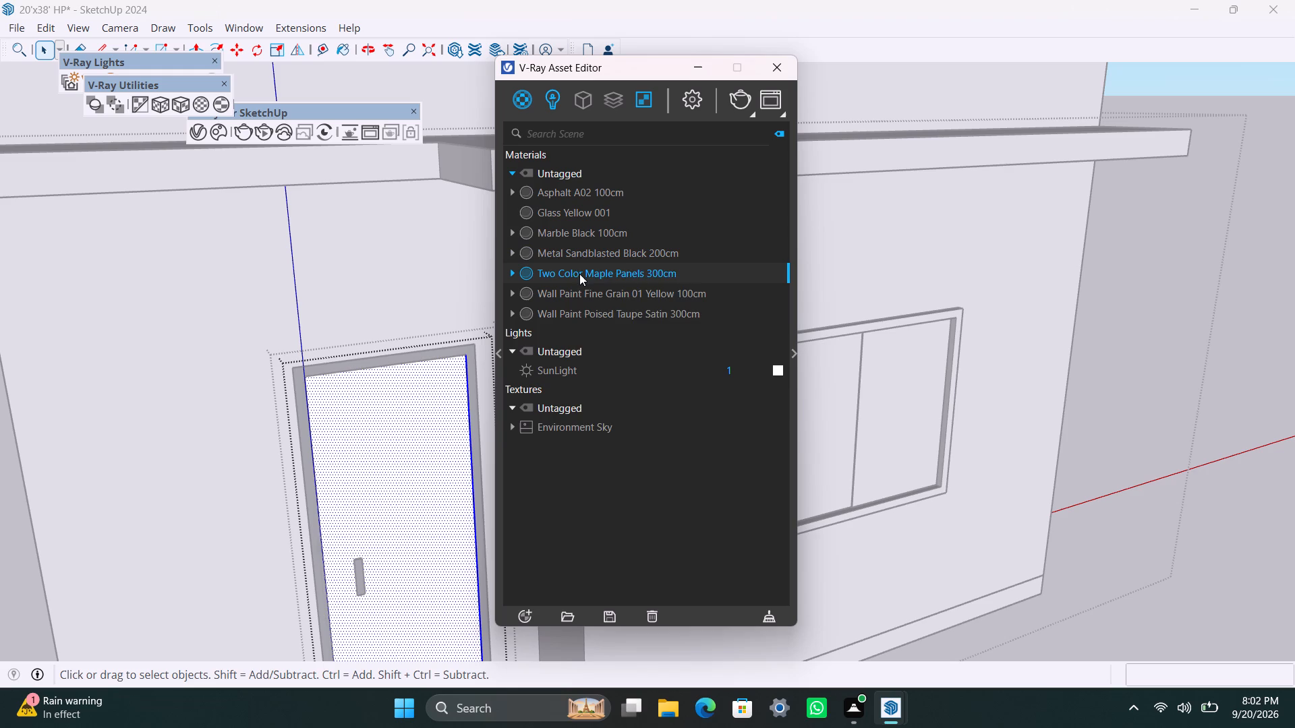
left_click(612, 301)
left_click(159, 371)
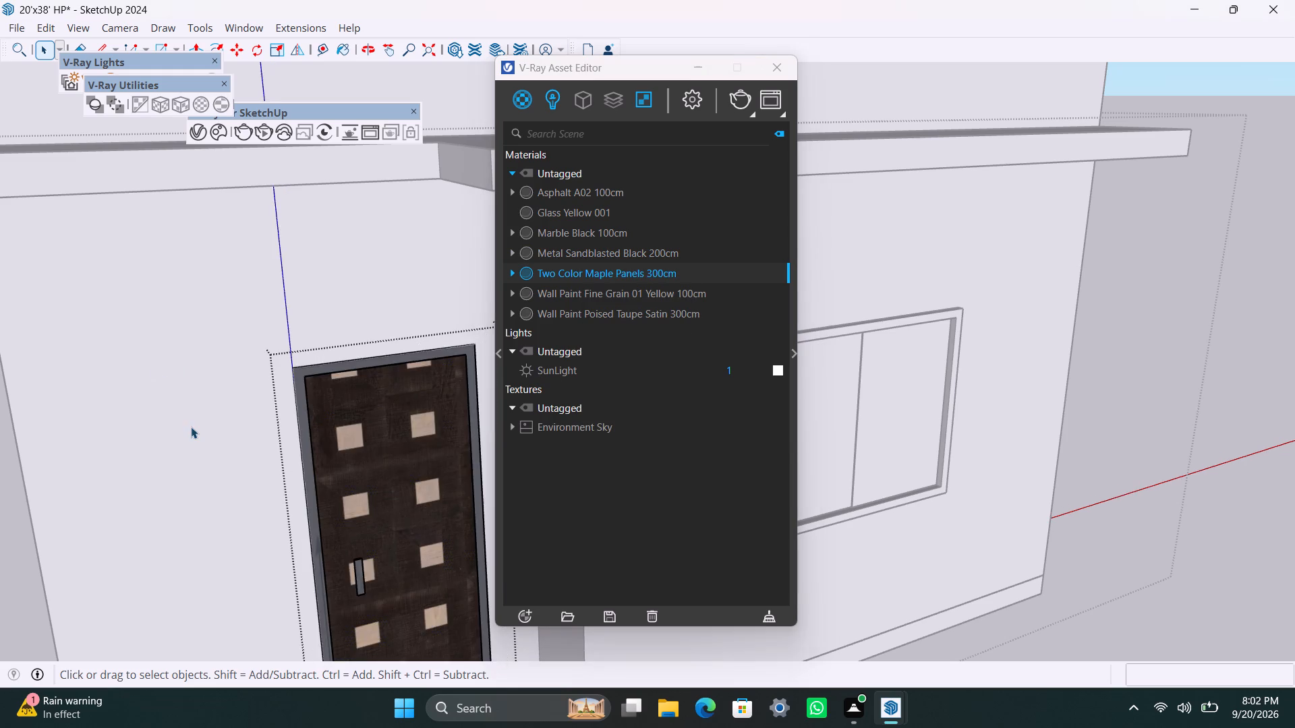
Apply the Metal Sandblasted Black 200cm material to the outer frame of the front window and set its V-Ray texture projection.
scroll(193, 429, "down", 12)
left_click(363, 577)
scroll(444, 491, "up", 2)
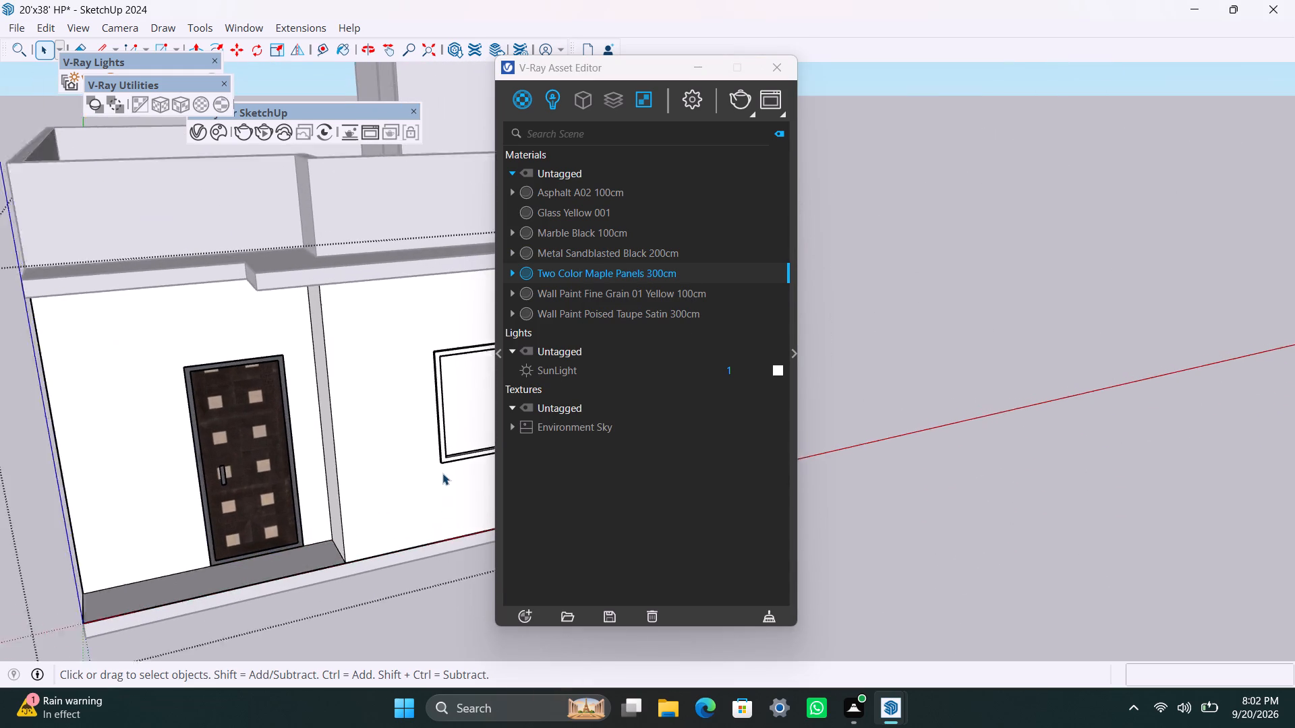
scroll(442, 473, "up", 3)
triple_click(441, 427)
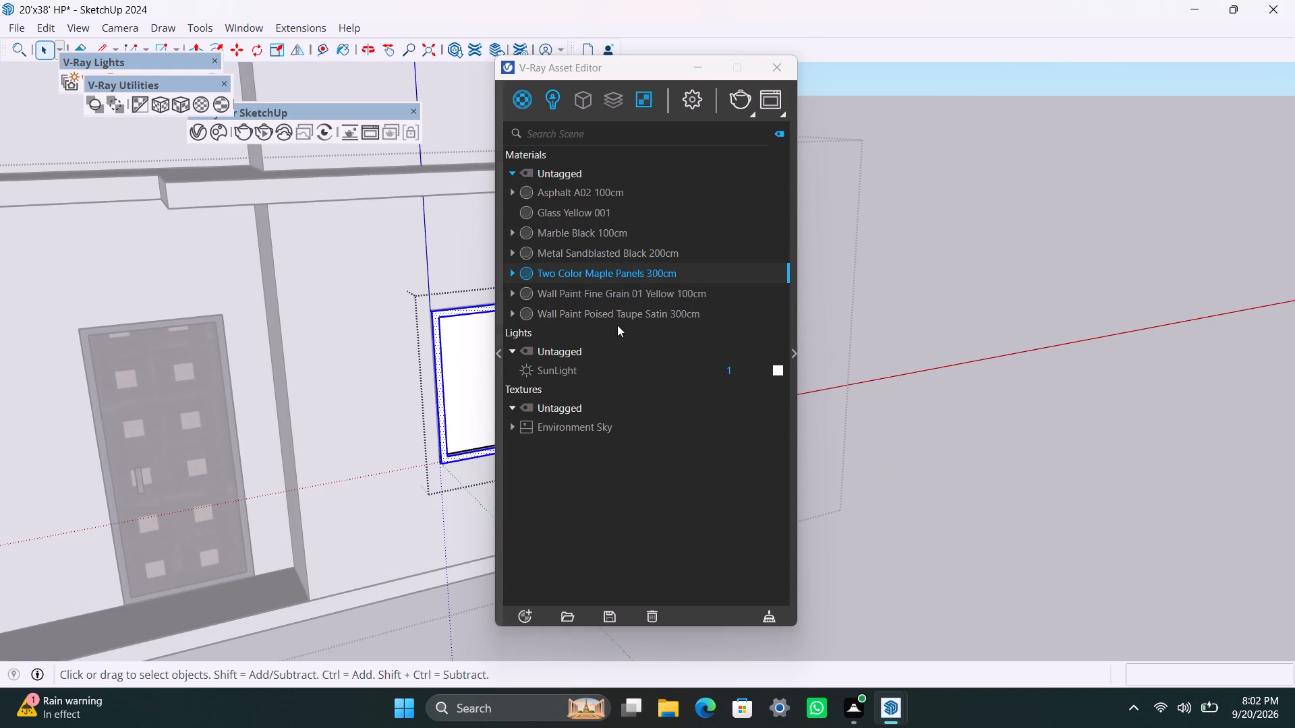
left_click(594, 253)
right_click(593, 253)
left_click(628, 293)
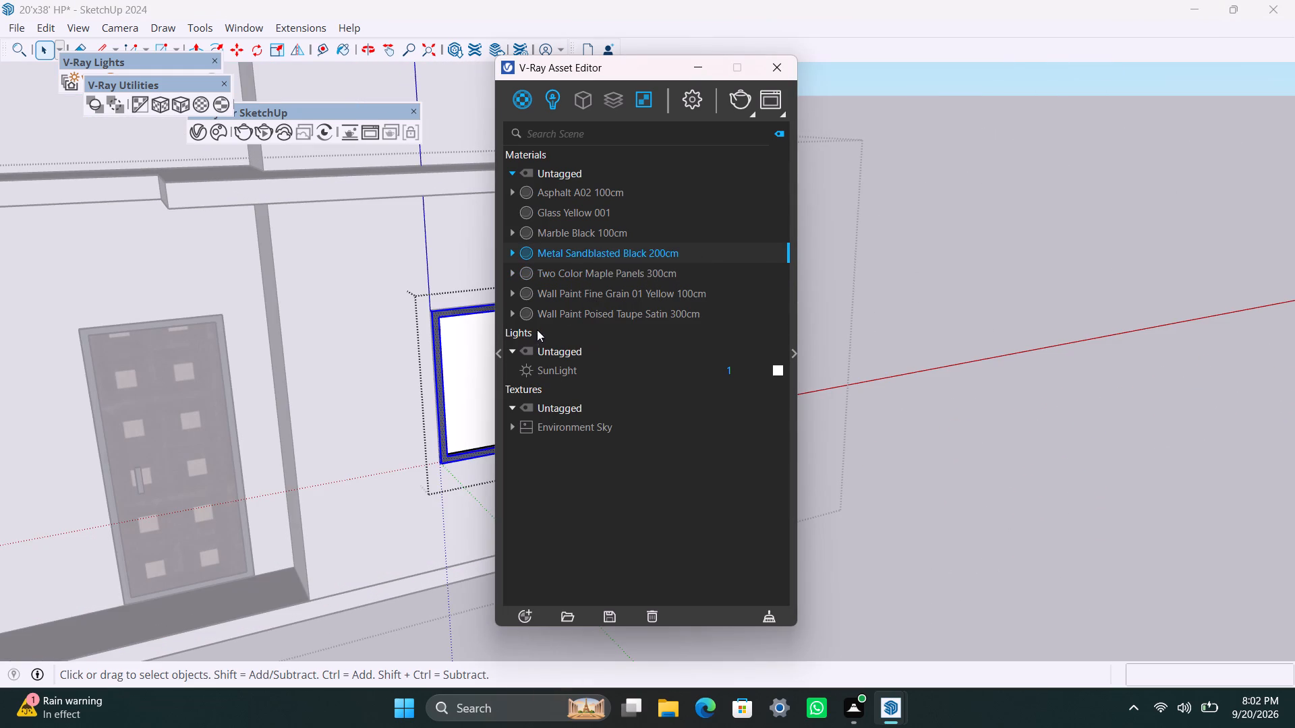
left_click(179, 101)
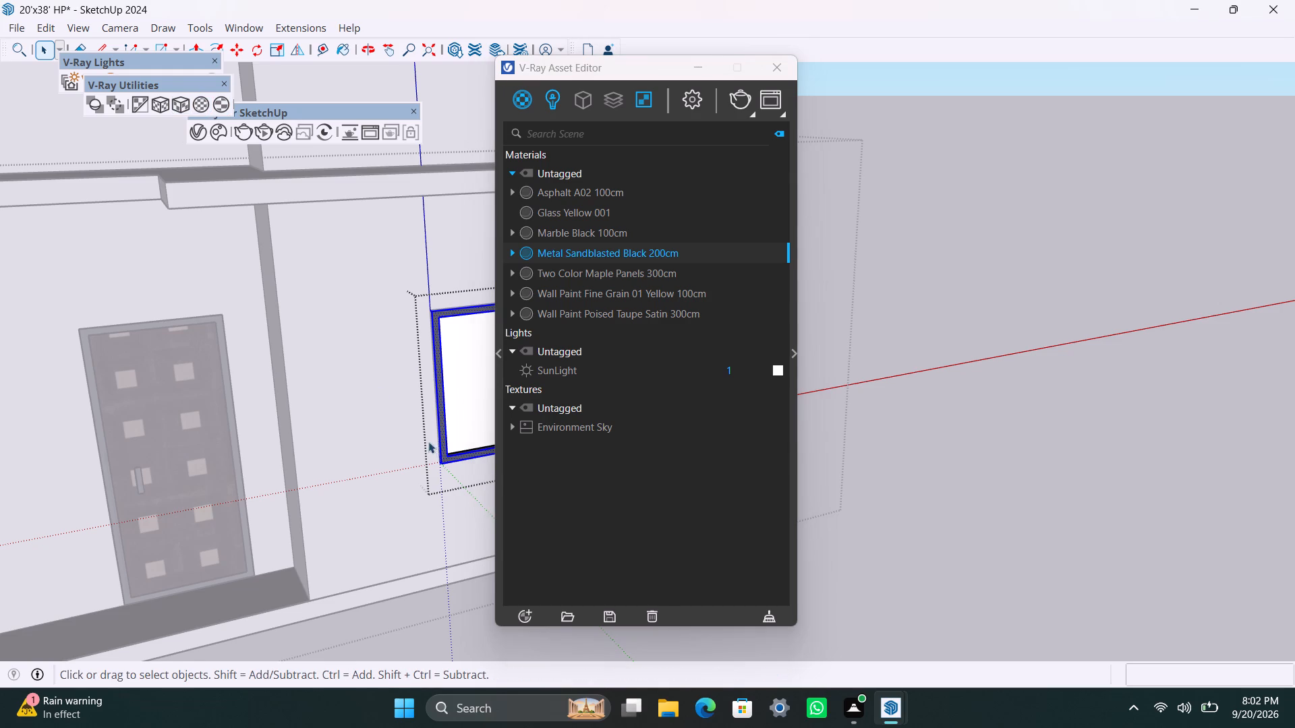
Apply the Glass Yellow 001 material to both panes of the front window.
scroll(430, 445, "down", 1)
middle_click_drag(433, 449, 288, 479, "shift")
scroll(368, 428, "up", 3)
left_click(368, 425)
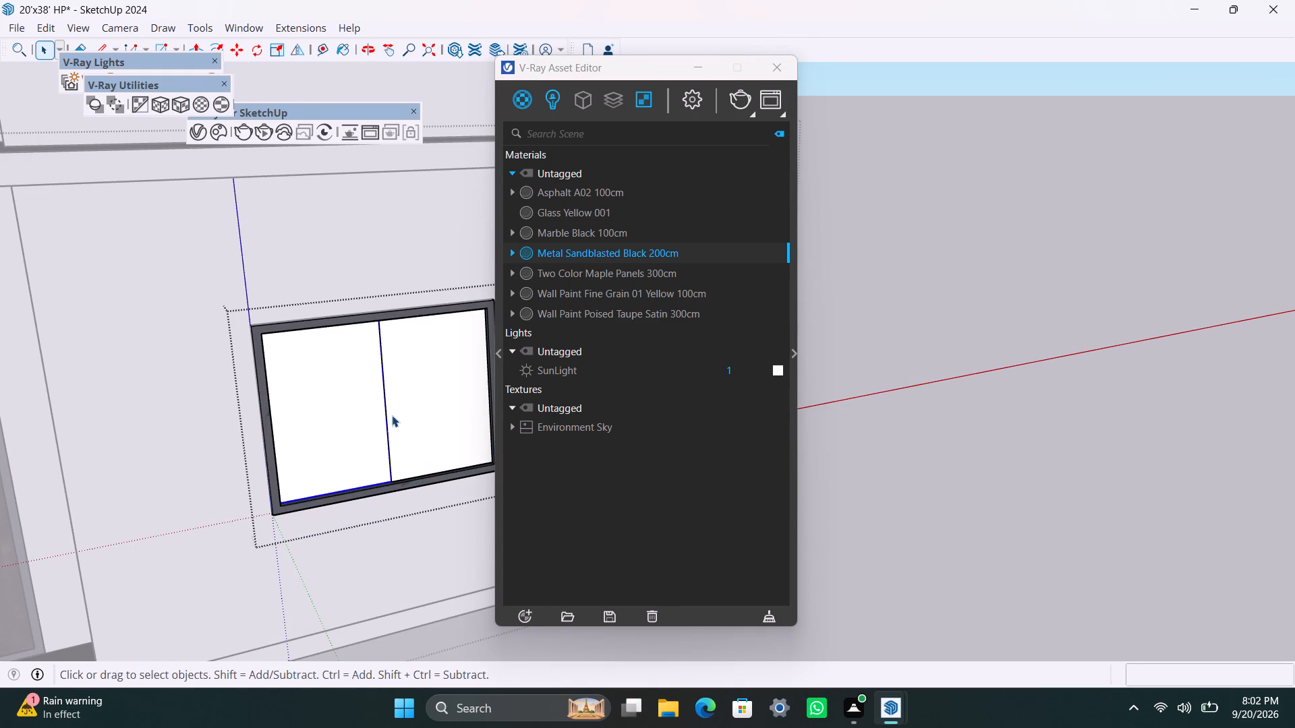
left_click(403, 408, "shift")
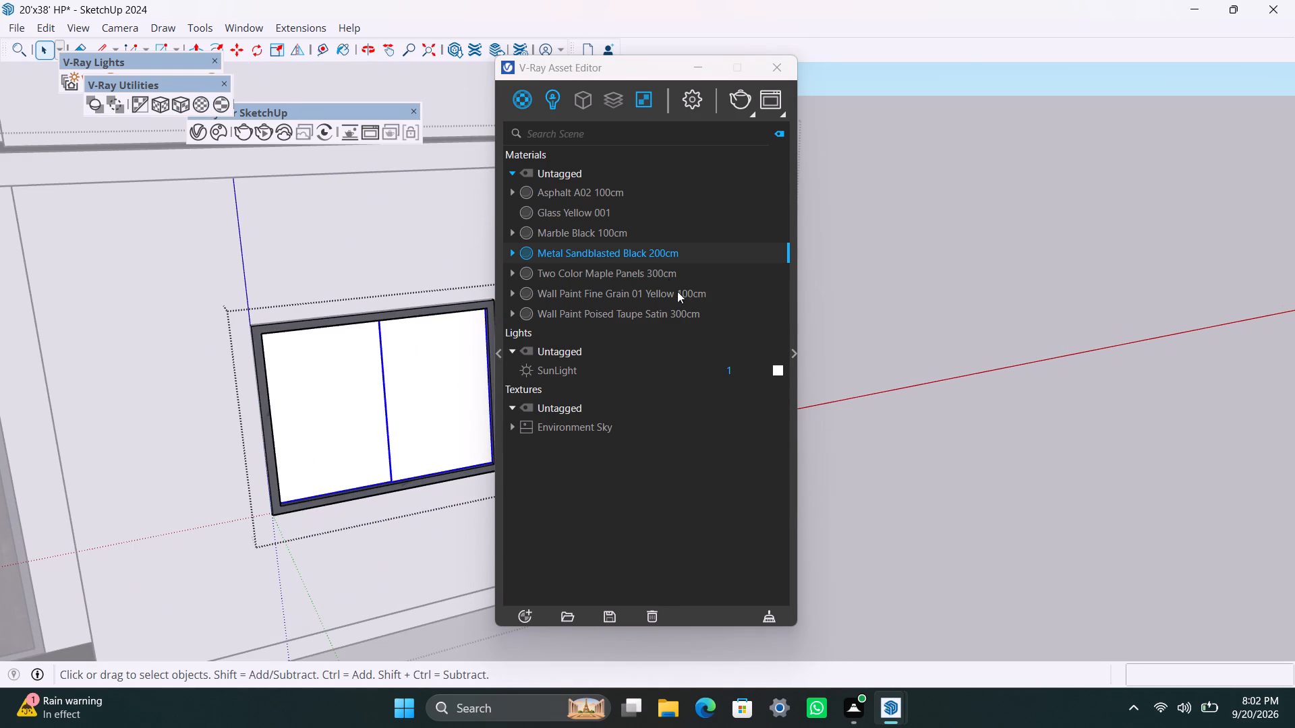
left_click(573, 216)
right_click(573, 214)
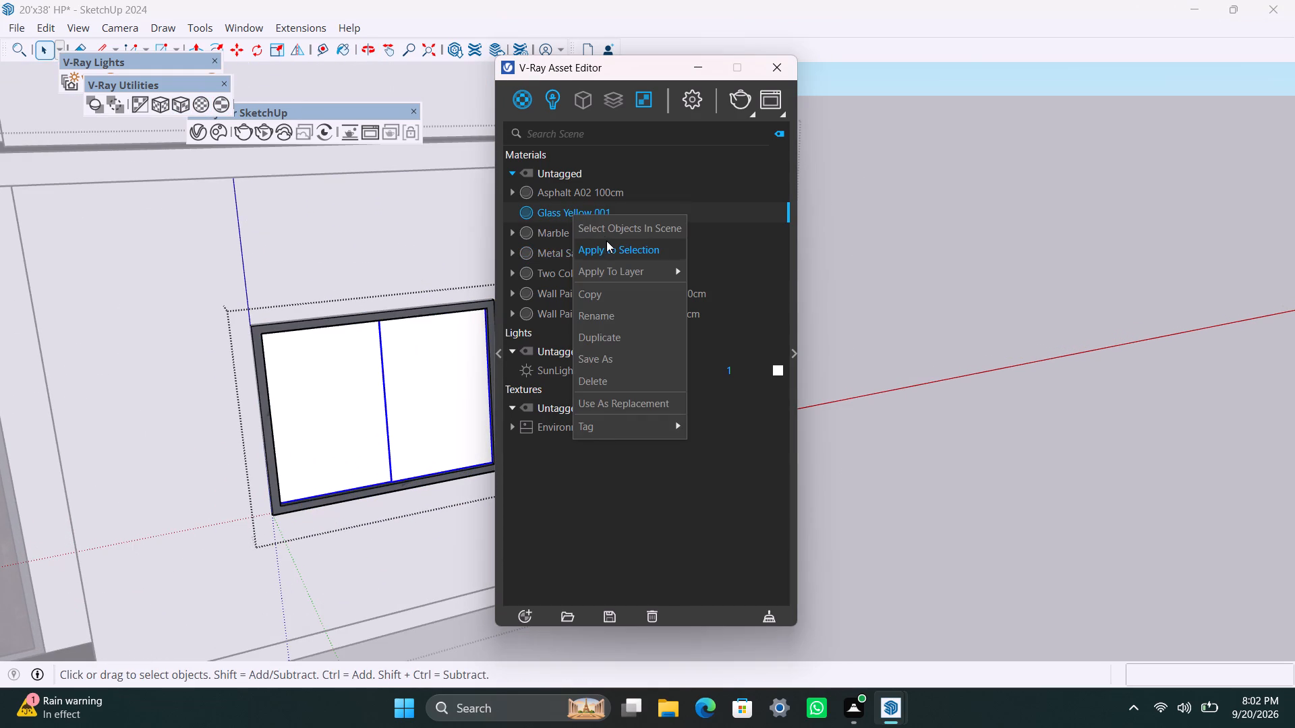
left_click(609, 245)
left_click(410, 537)
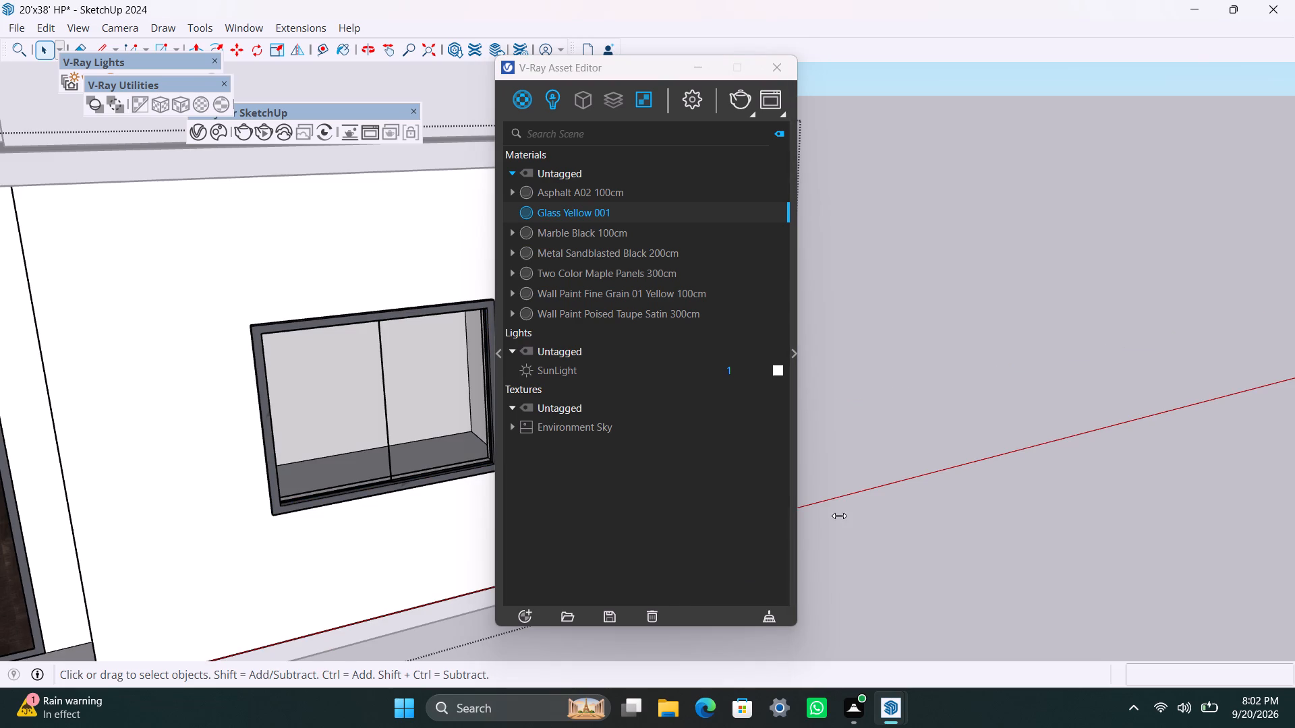
left_click(948, 477)
Apply Metal Sandblasted Black 200cm to the frame of the louvred vent before the stair tower on the side wall, with V-Ray cubic projection fitted to its bounding box.
scroll(410, 462, "down", 9)
middle_click_drag(391, 380, 24, 391)
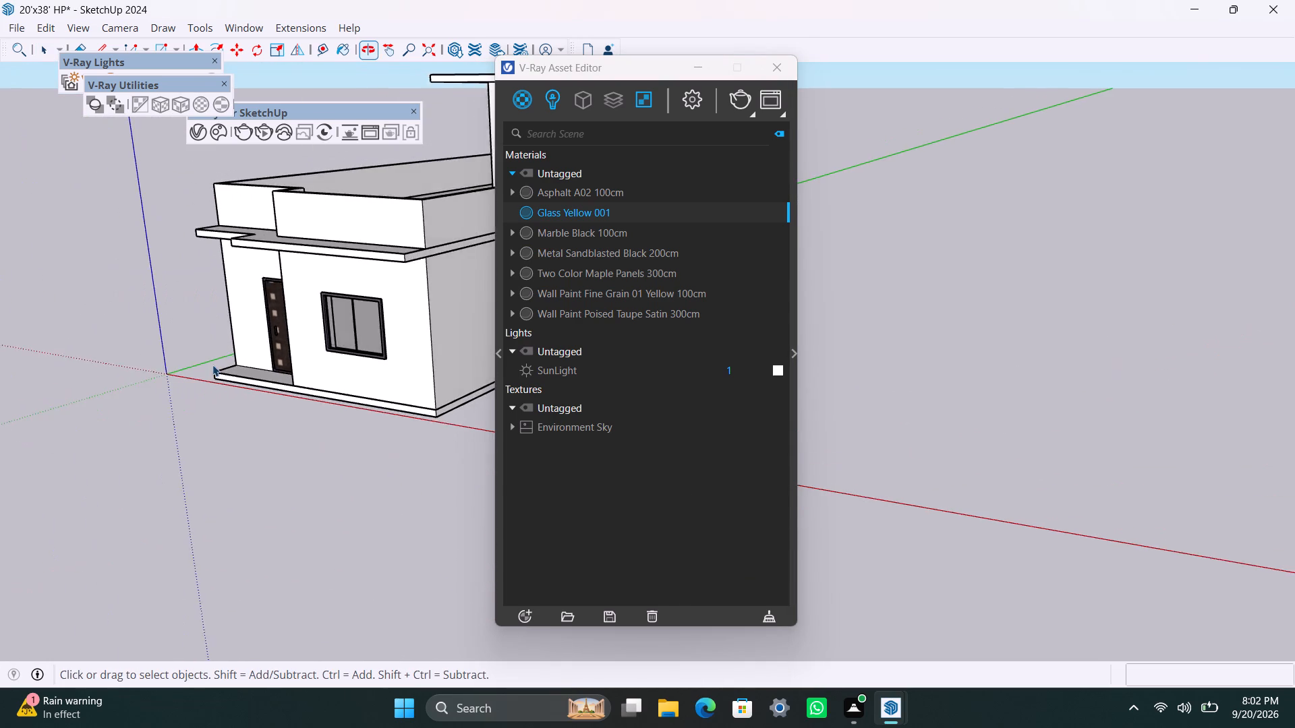
scroll(219, 363, "down", 3)
middle_click_drag(364, 380, 134, 470)
scroll(295, 407, "up", 10)
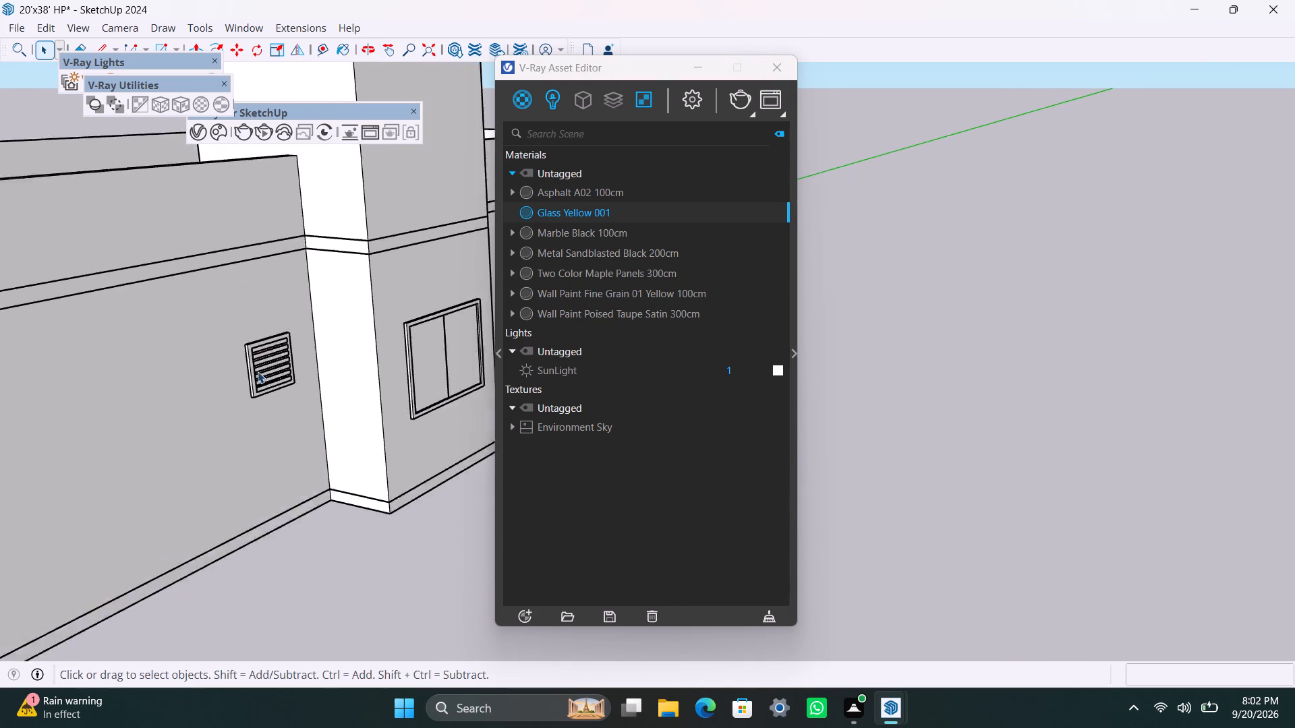
scroll(258, 371, "up", 14)
triple_click(255, 344)
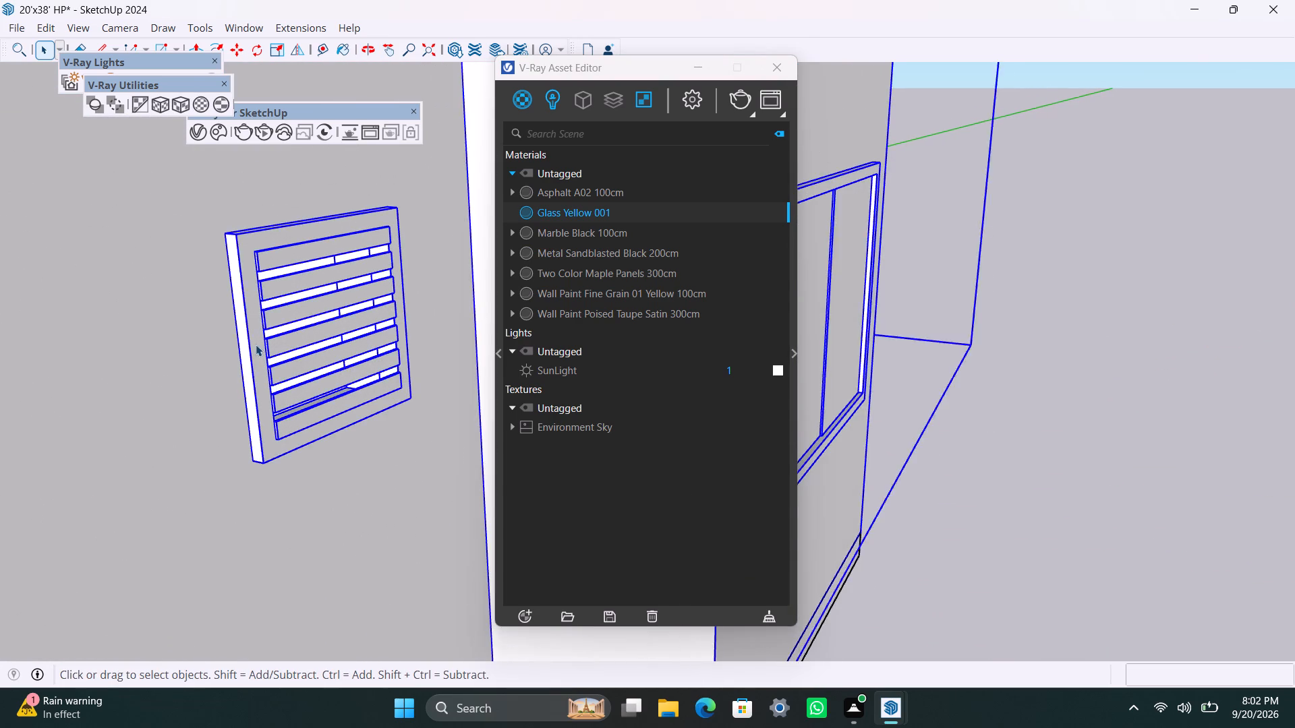
triple_click(256, 344)
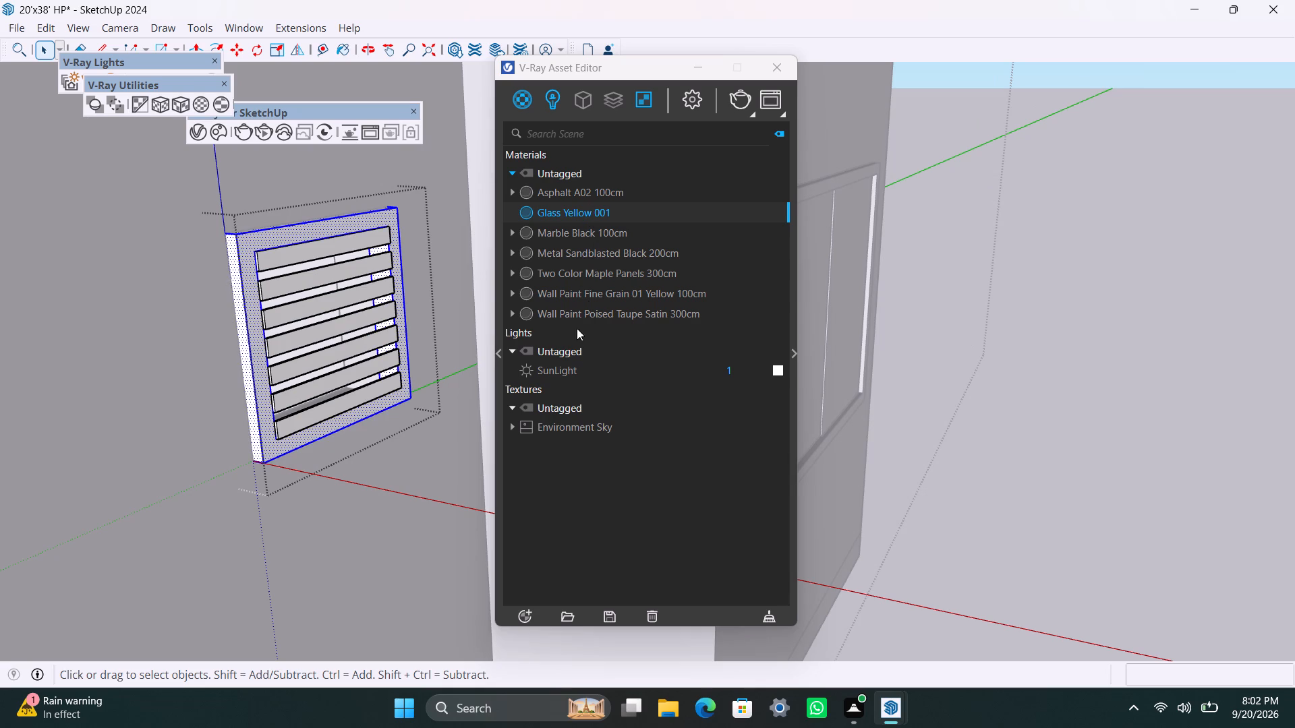
left_click(573, 261)
right_click(573, 259)
left_click(587, 292)
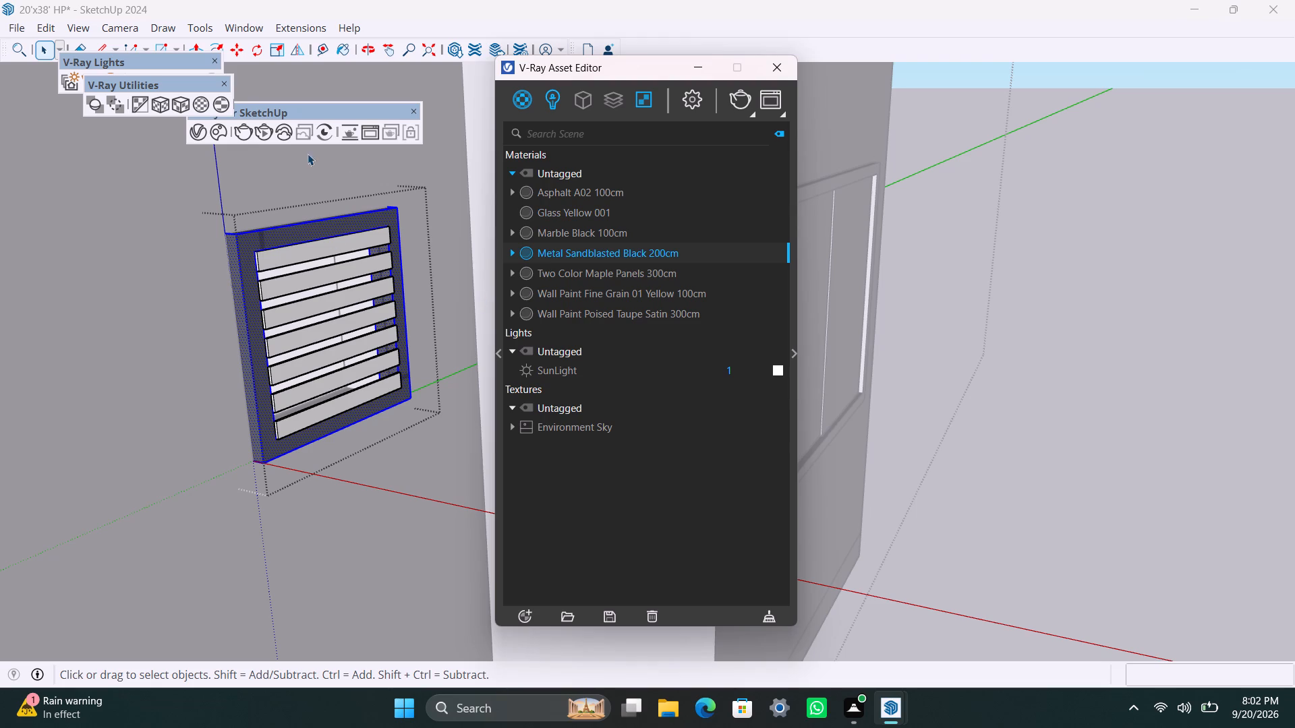
left_click(185, 102)
Apply the Glass Yellow 001 material to all the slats of the louvred vent with the black frame.
scroll(341, 270, "up", 1)
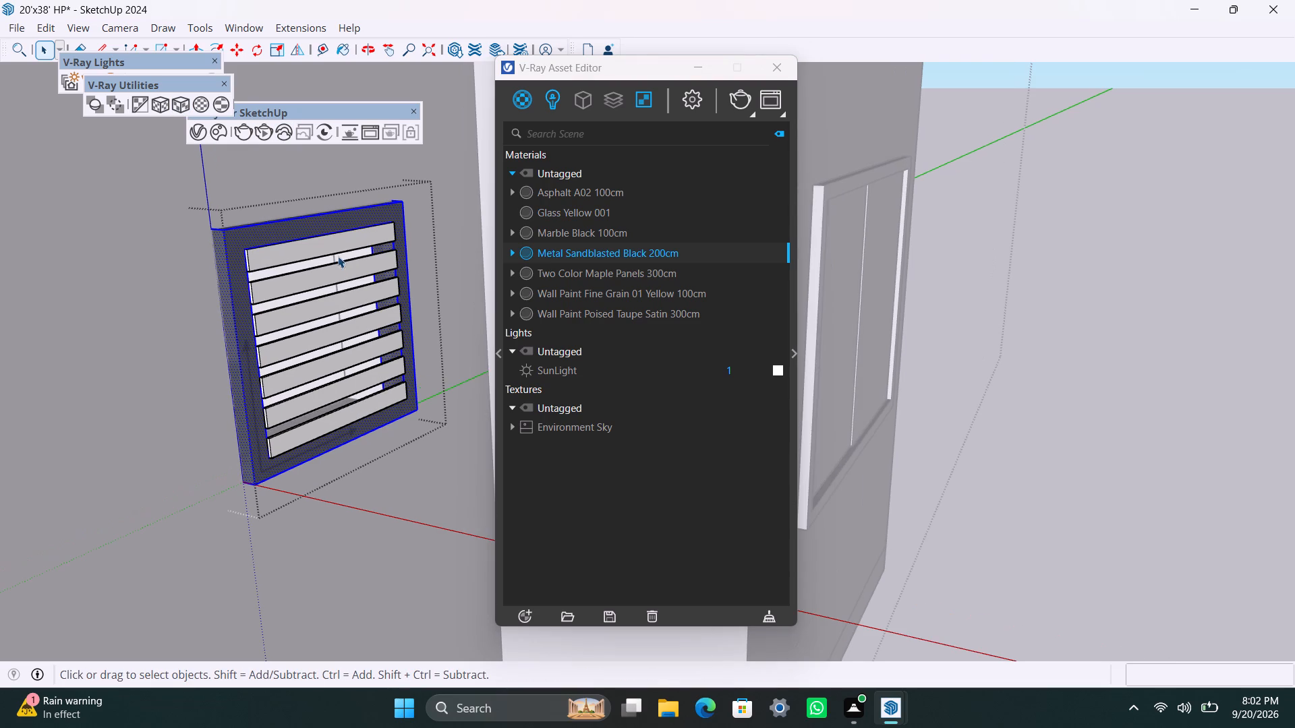
left_click(336, 241)
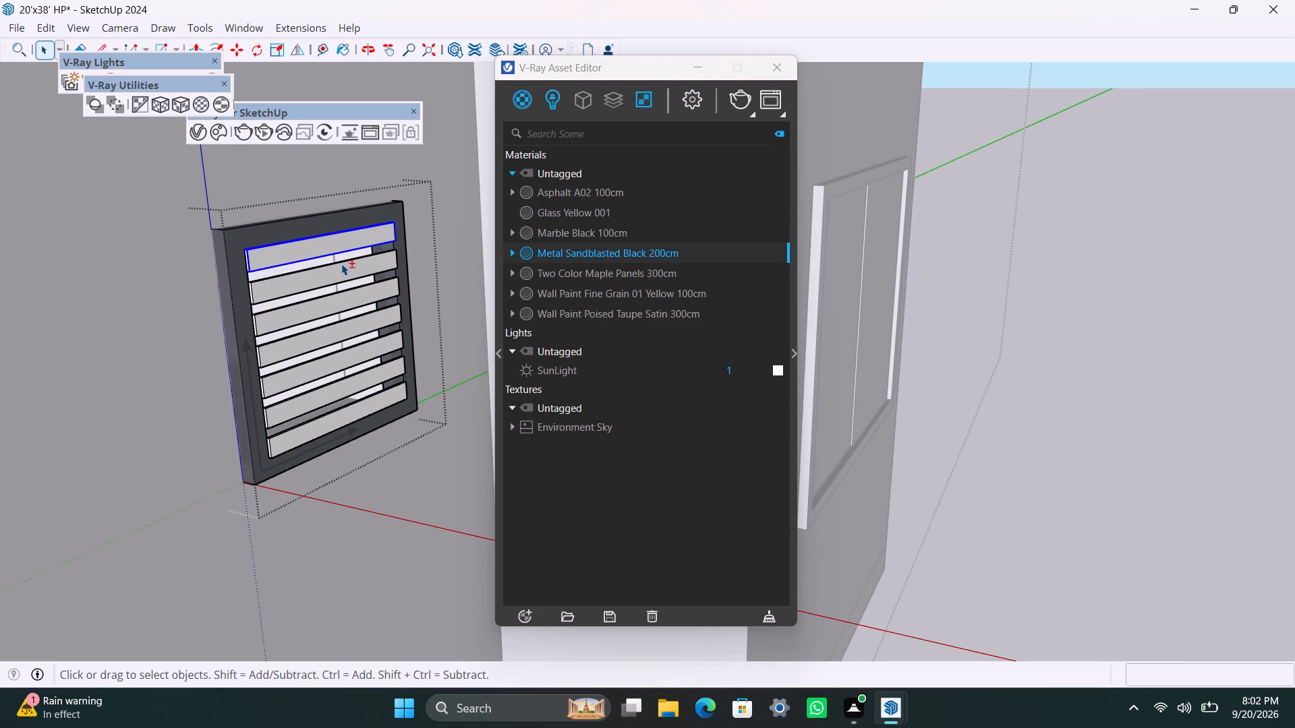
left_click(341, 264, "shift")
left_click(352, 291, "shift")
left_click(362, 324, "shift")
left_click(362, 348, "shift")
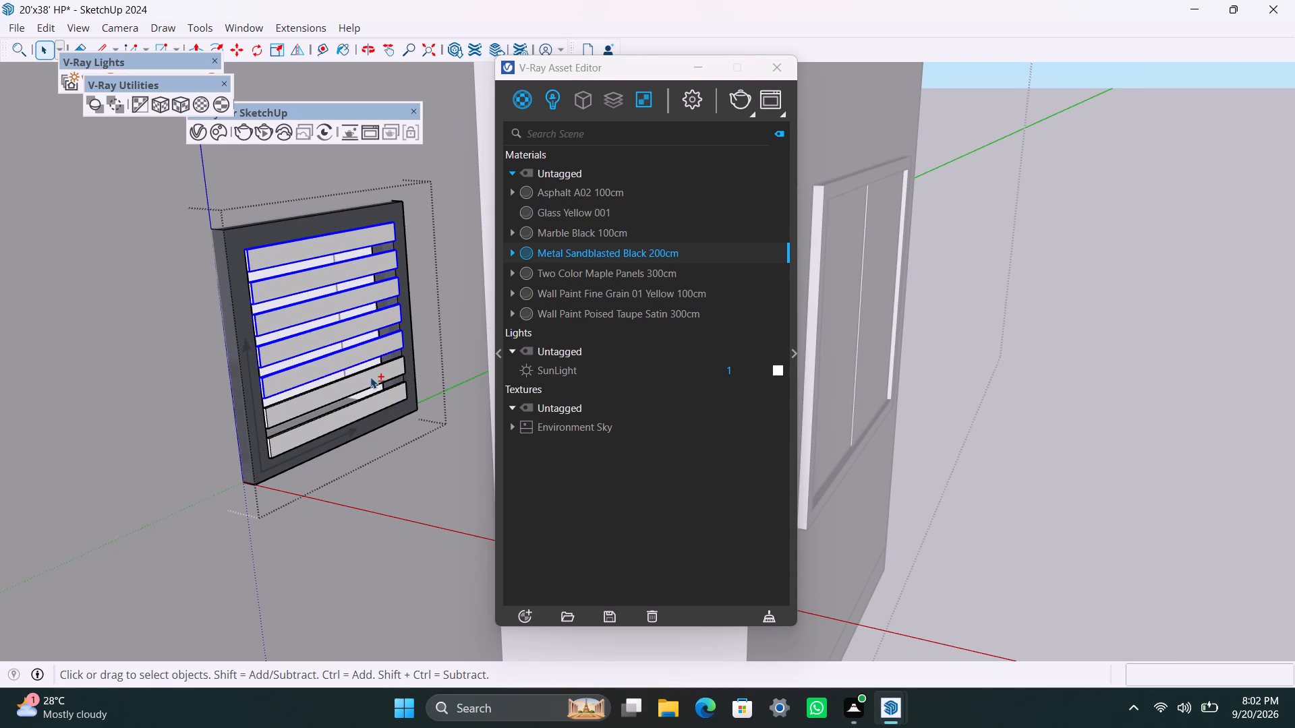
left_click(370, 377, "shift")
left_click(376, 396, "shift")
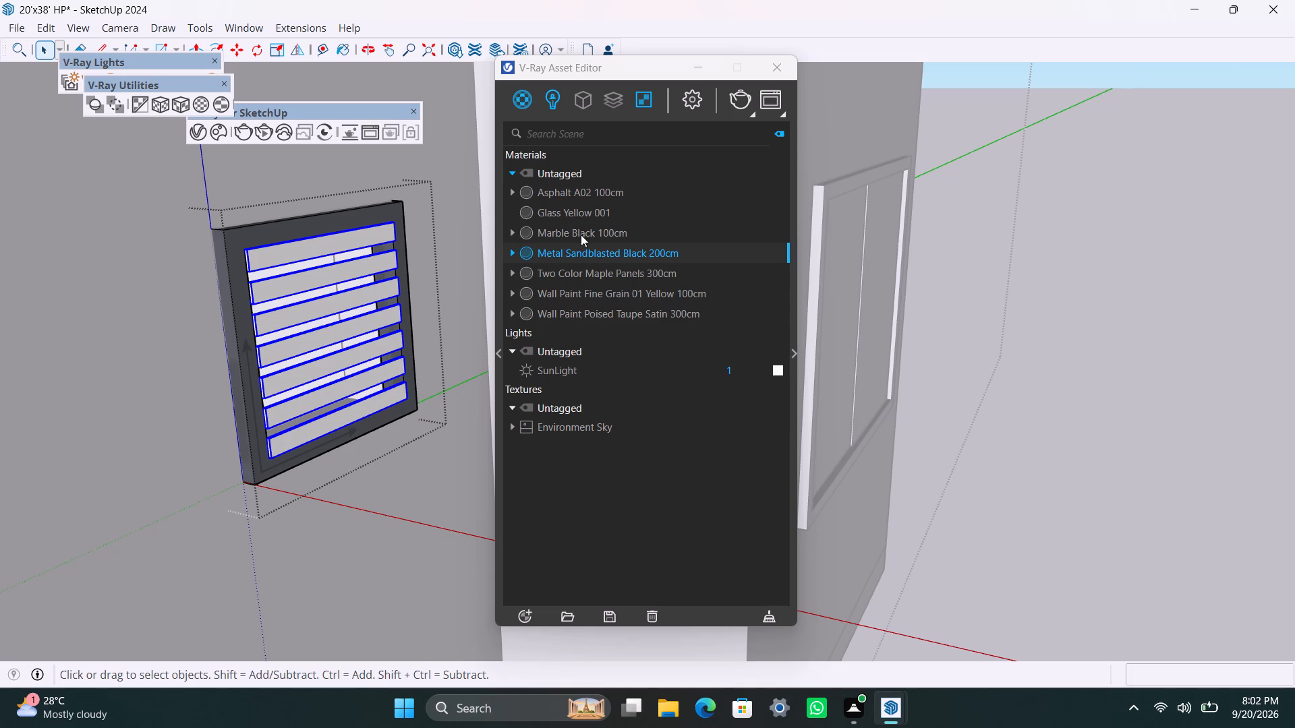
left_click(582, 212)
right_click(582, 212)
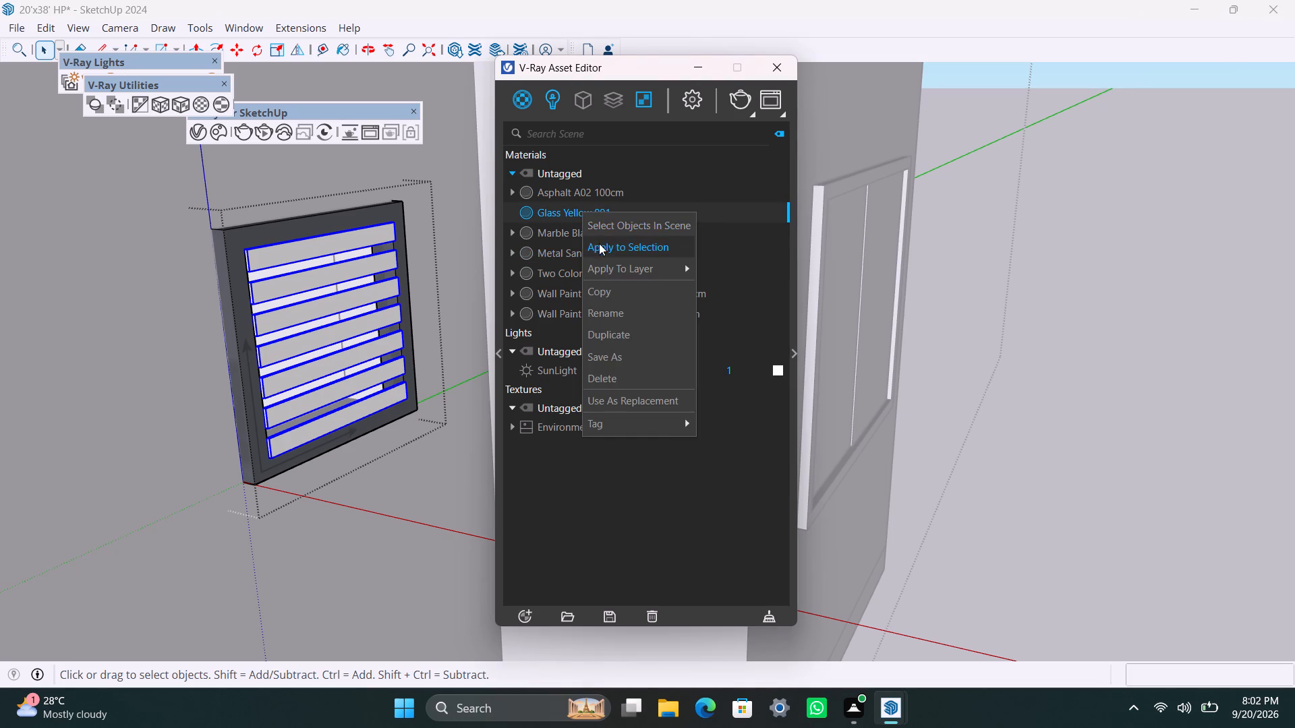
left_click(600, 244)
scroll(386, 525, "down", 9)
middle_click_drag(392, 528, 225, 586, "shift")
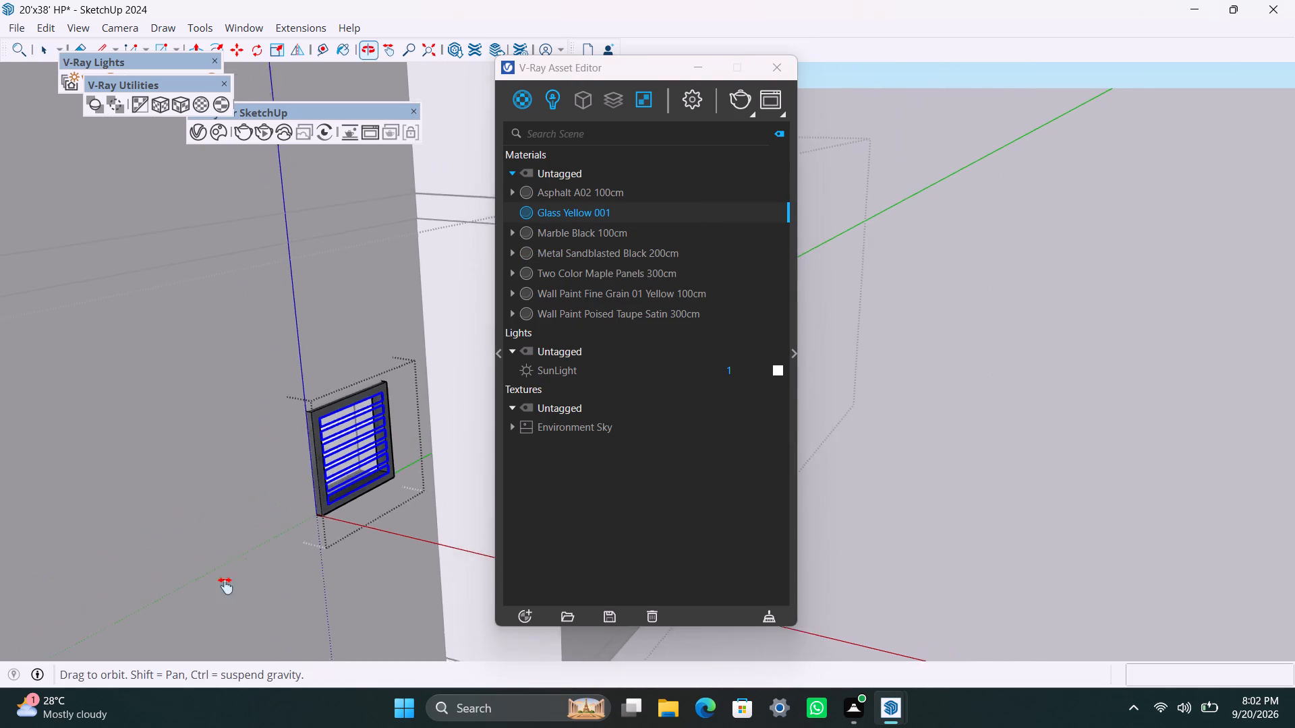
middle_click_drag(225, 586, 173, 601, "shift")
left_click(919, 588)
Apply Metal Sandblasted Black 200cm to the outer frame of the stair tower's ground-floor window, with V-Ray cubic projection fitted to its bounding box.
scroll(428, 530, "up", 5)
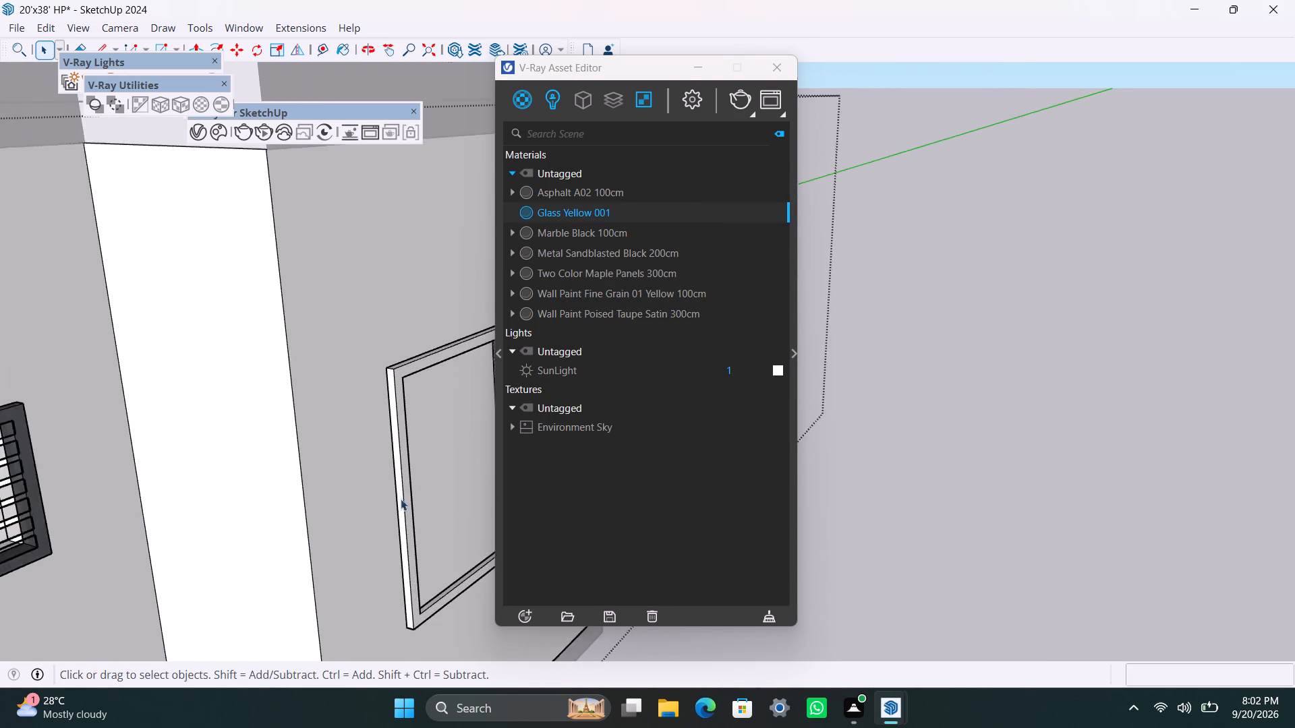
scroll(401, 499, "up", 3)
triple_click(404, 475)
left_click(405, 474)
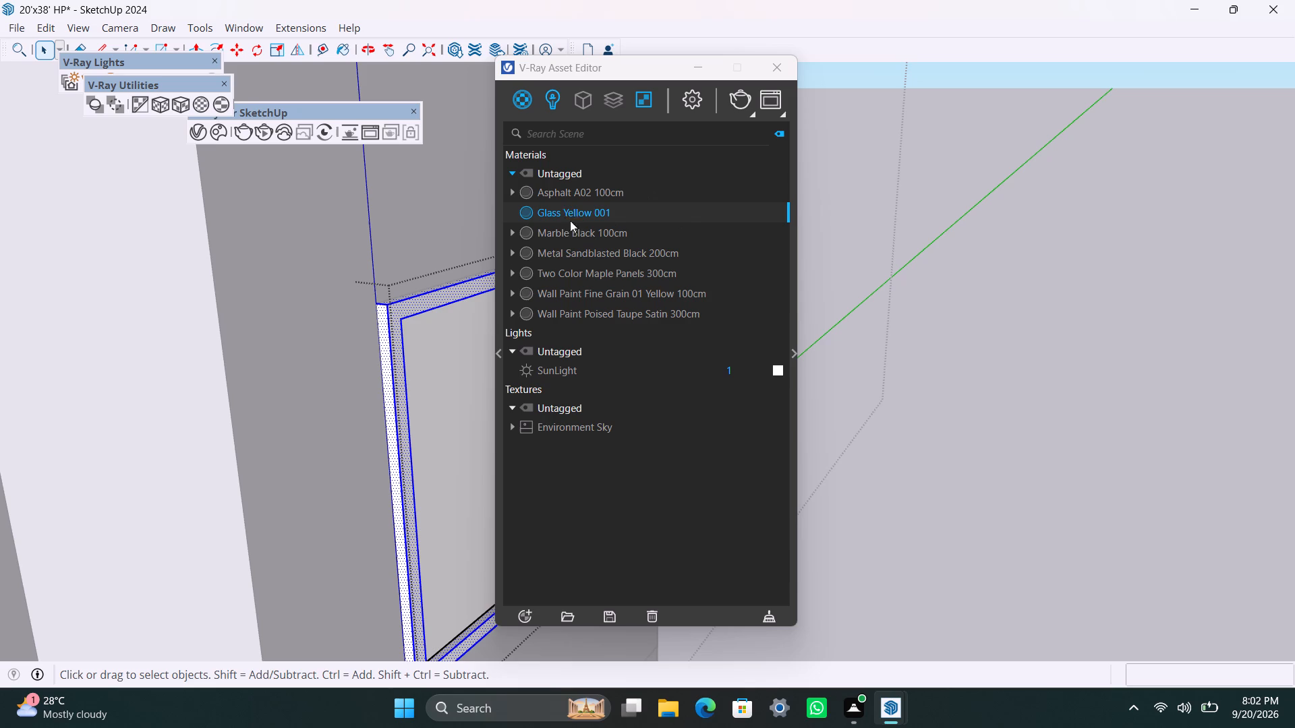
left_click(567, 249)
right_click(567, 250)
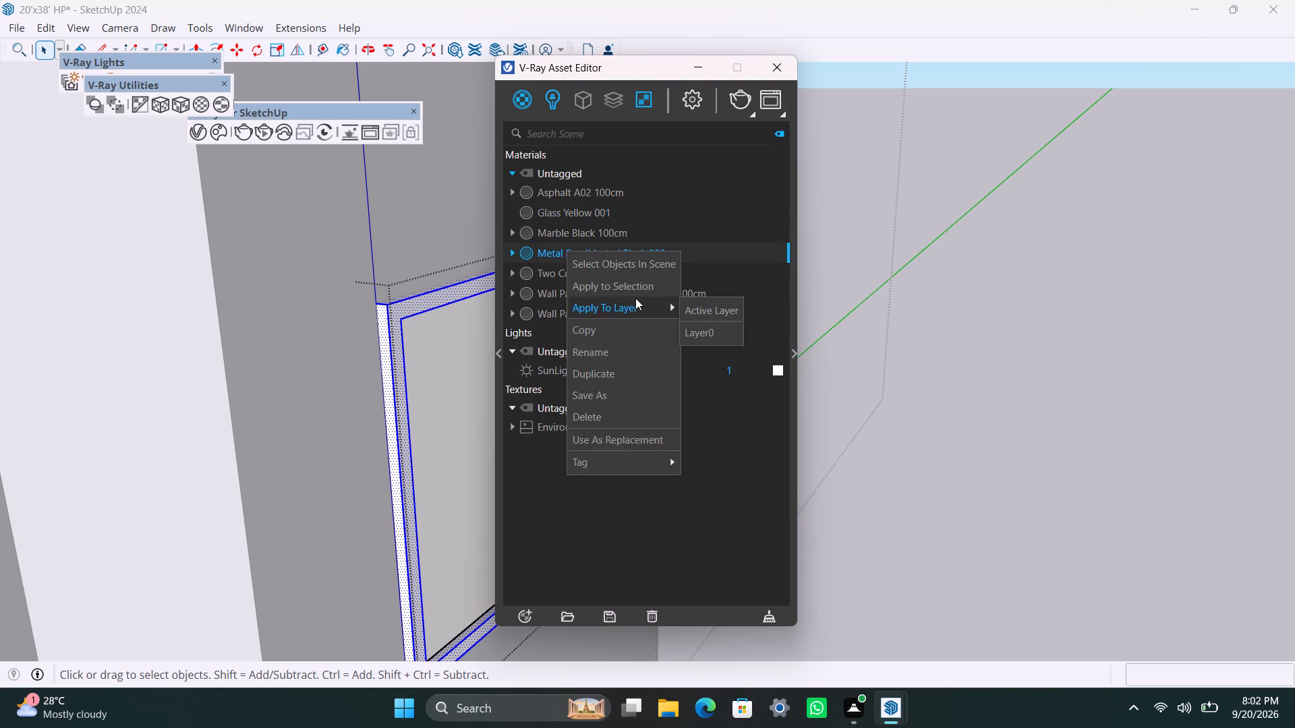
left_click(635, 289)
left_click(188, 105)
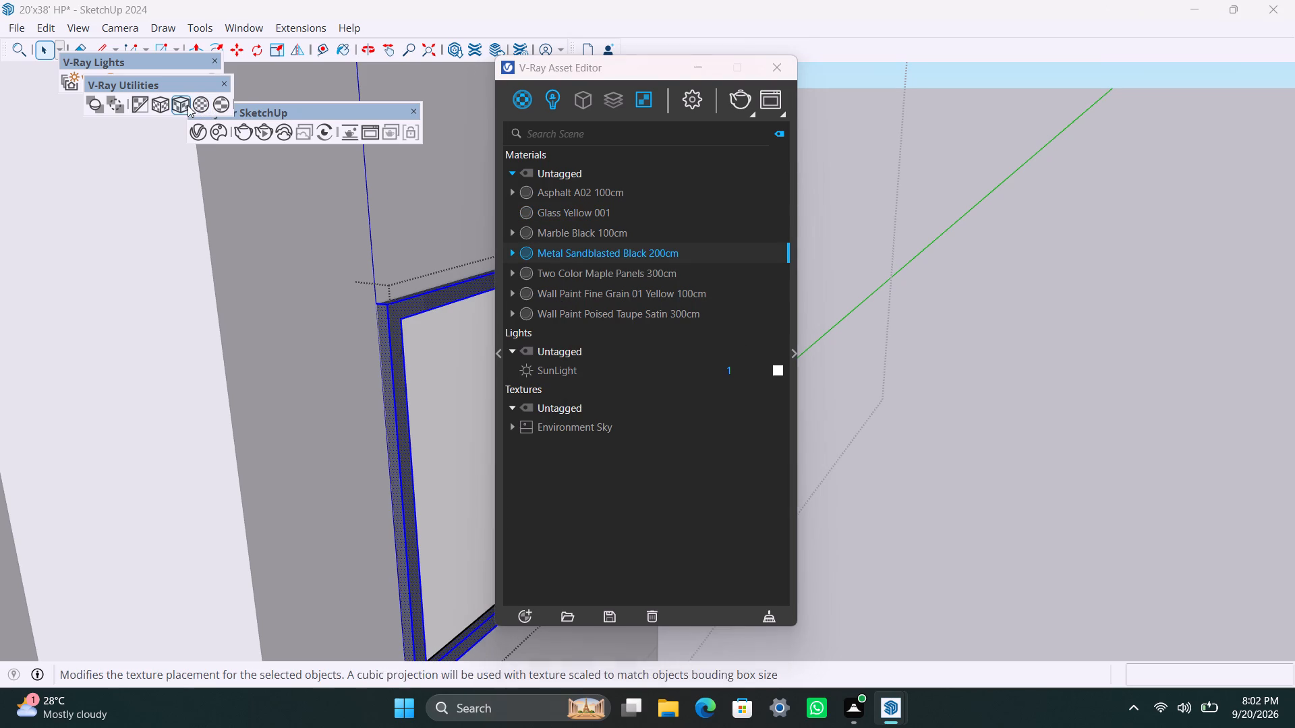
Apply the Glass Yellow 001 material to both panes of the stair tower's ground-floor window.
scroll(421, 437, "down", 7)
middle_click_drag(430, 445, 204, 507)
scroll(221, 491, "up", 2)
left_click(238, 486)
left_click(320, 476, "shift")
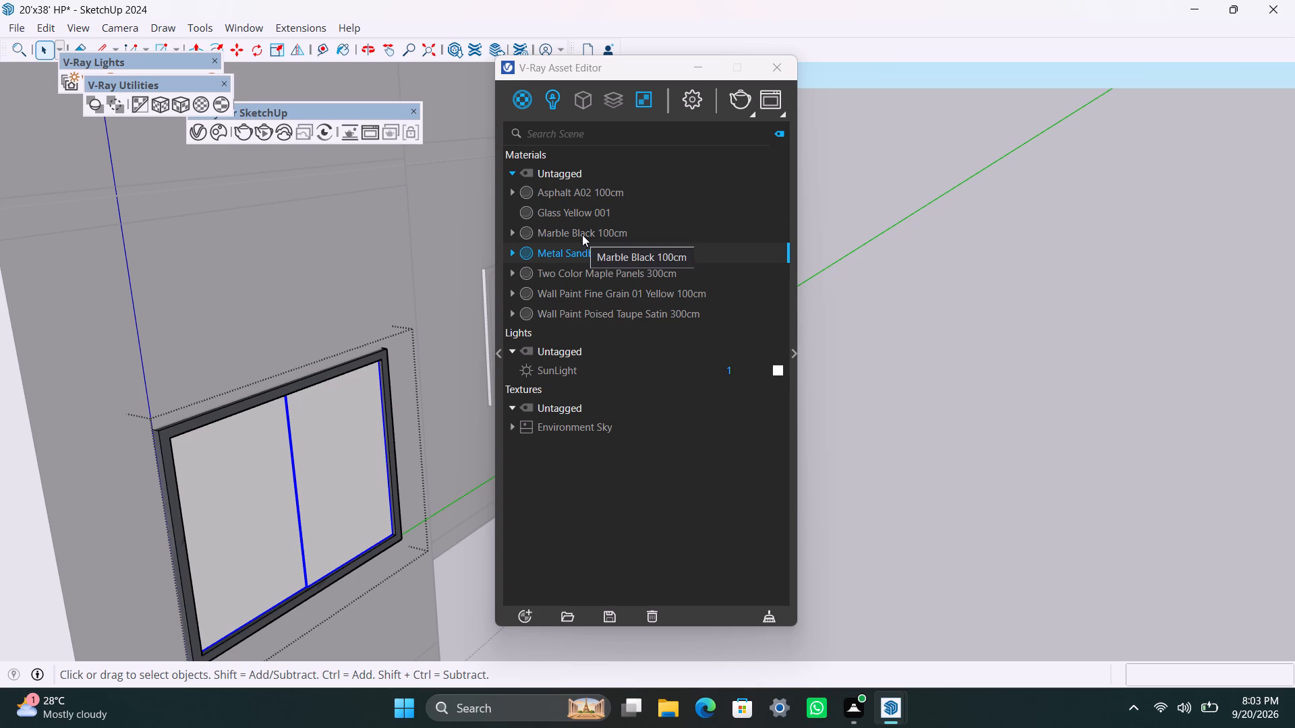
left_click(582, 216)
right_click(582, 215)
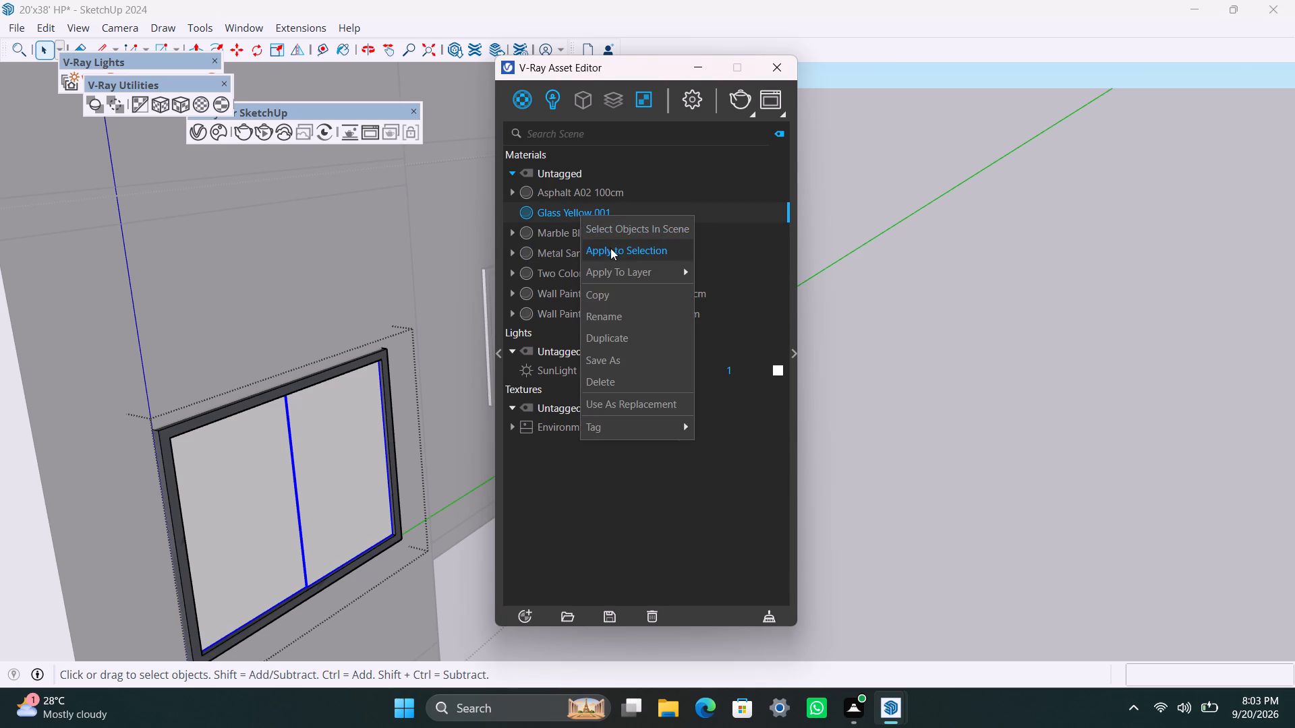
left_click(610, 248)
scroll(409, 458, "down", 13)
middle_click_drag(400, 433, 227, 524)
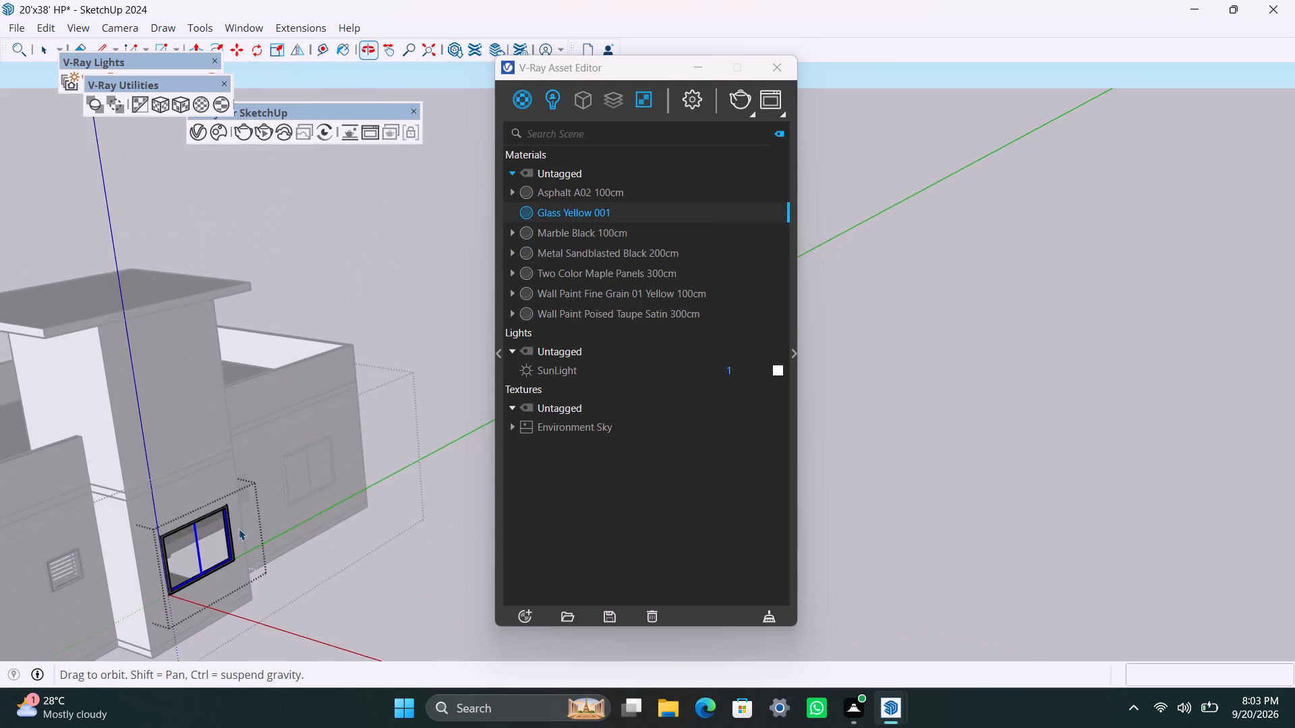
left_click(973, 382)
Apply Metal Sandblasted Black 200cm to the frame of the louvred vent beyond the stair tower, with V-Ray cubic projection fitted to its bounding box.
scroll(413, 445, "up", 6)
middle_click_drag(55, 523, 0, 503)
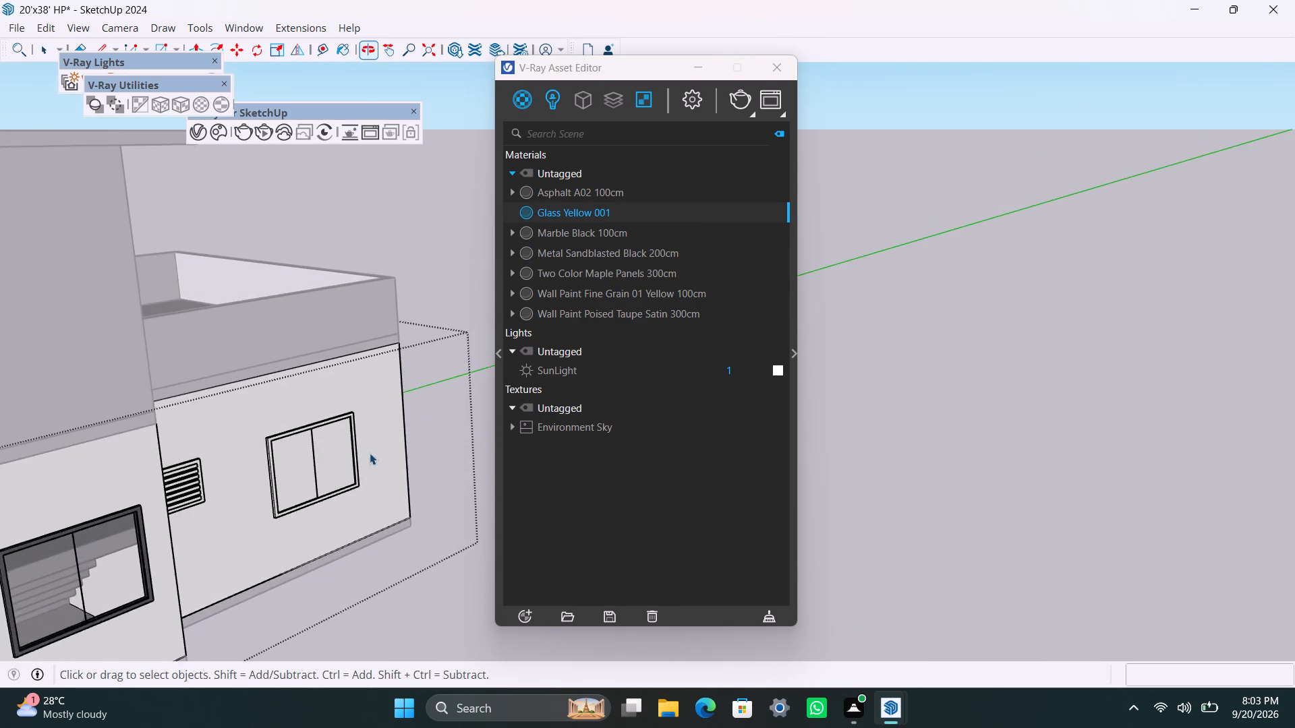
scroll(355, 464, "up", 2)
scroll(265, 489, "down", 4)
middle_click_drag(349, 459, 163, 440)
scroll(364, 429, "up", 7)
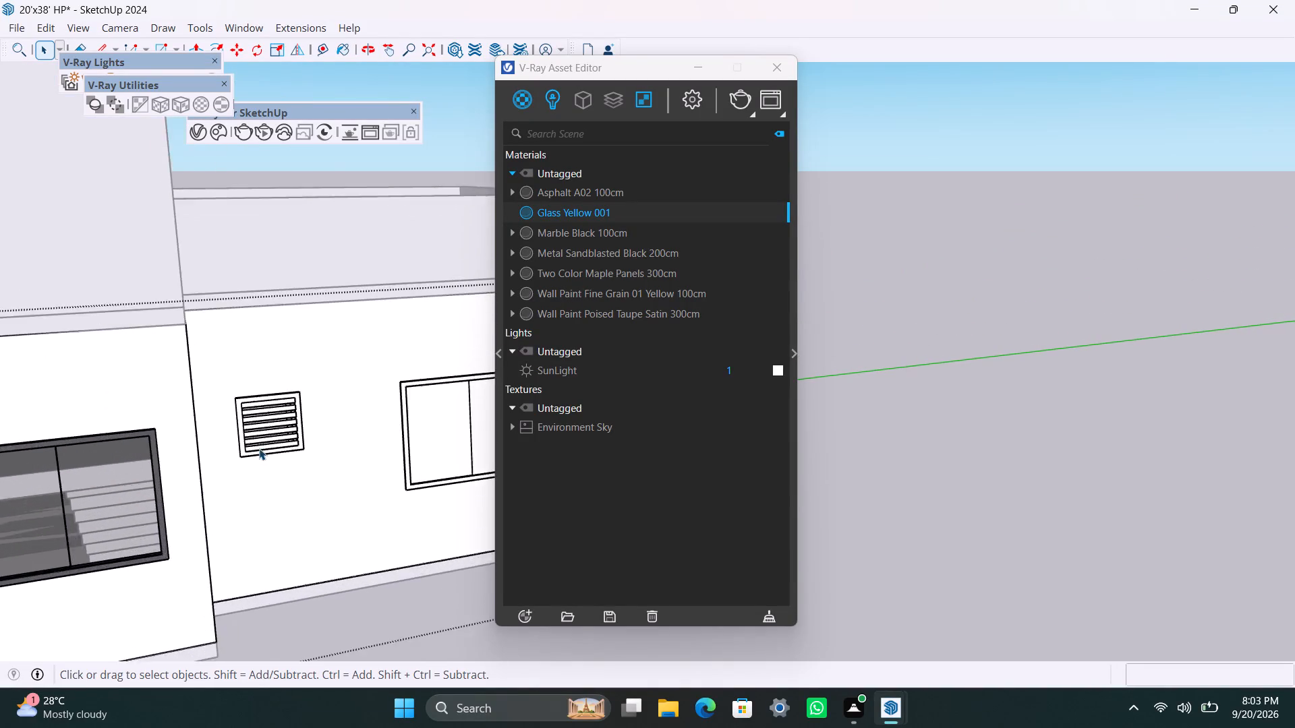
scroll(259, 448, "up", 2)
middle_click_drag(259, 448, 358, 448)
scroll(319, 447, "up", 9)
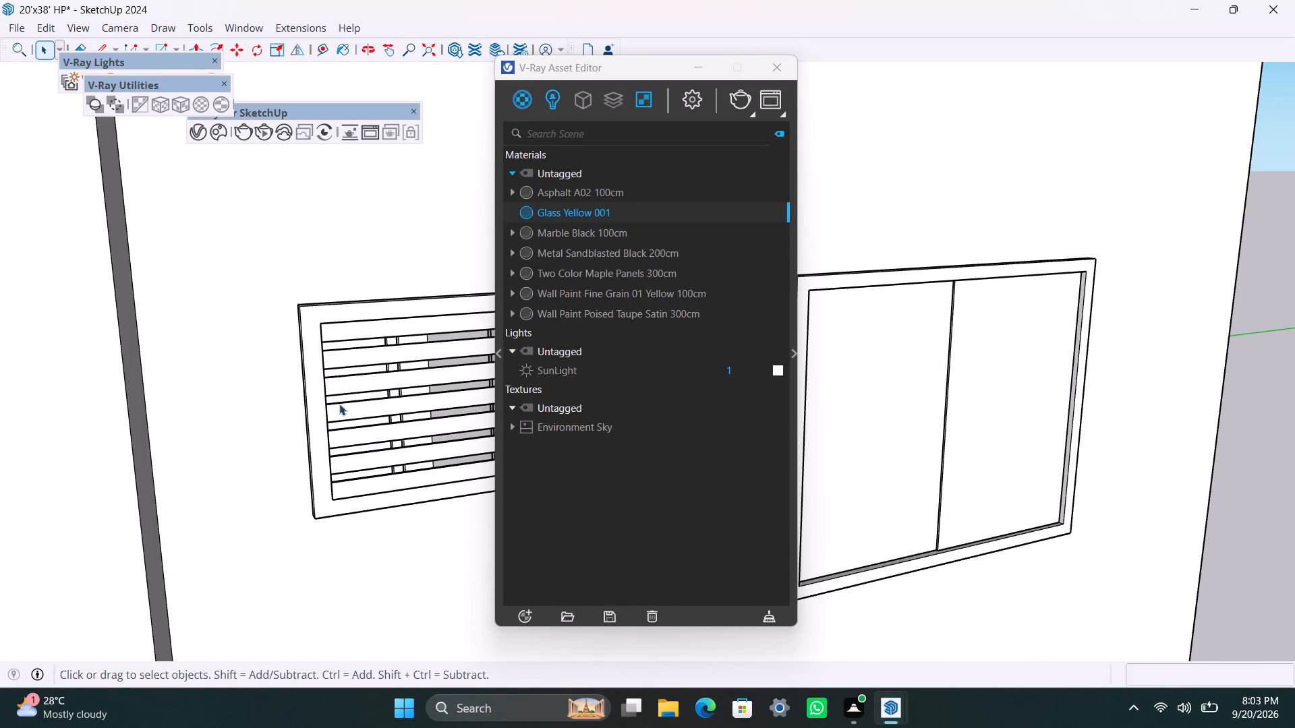
triple_click(312, 332)
triple_click(312, 332)
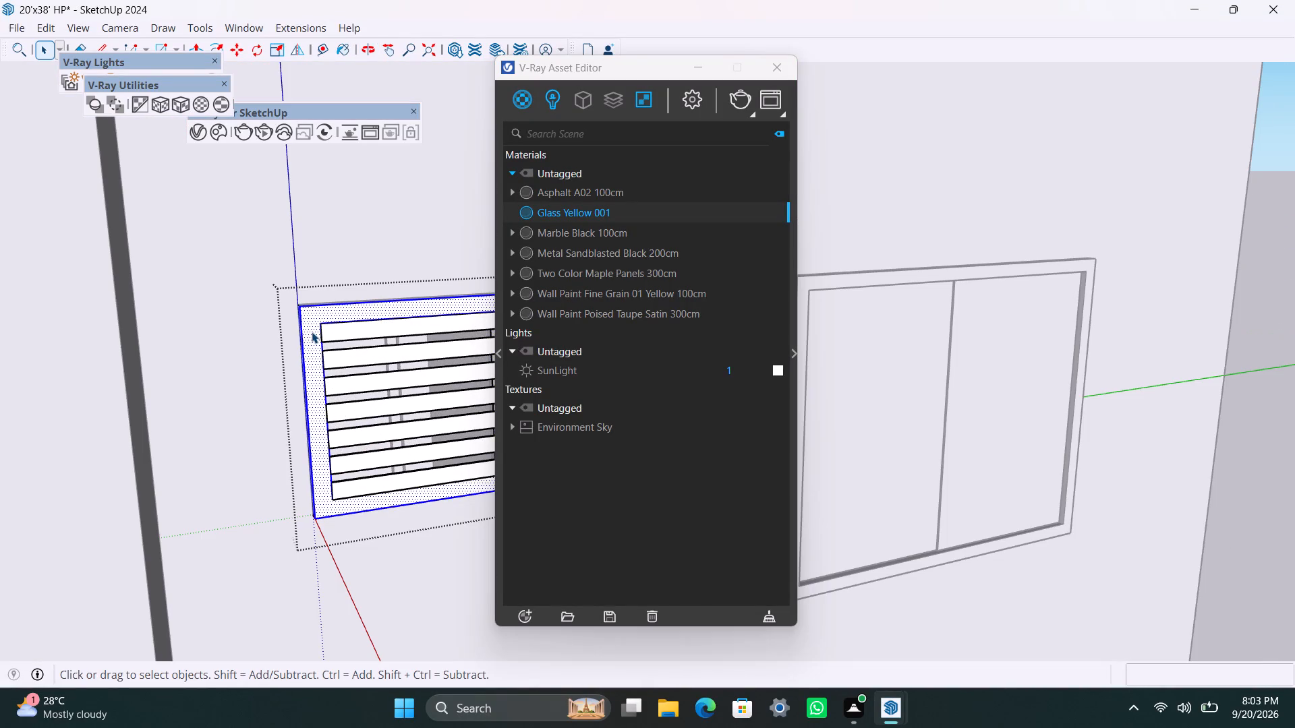
left_click(571, 252)
right_click(571, 252)
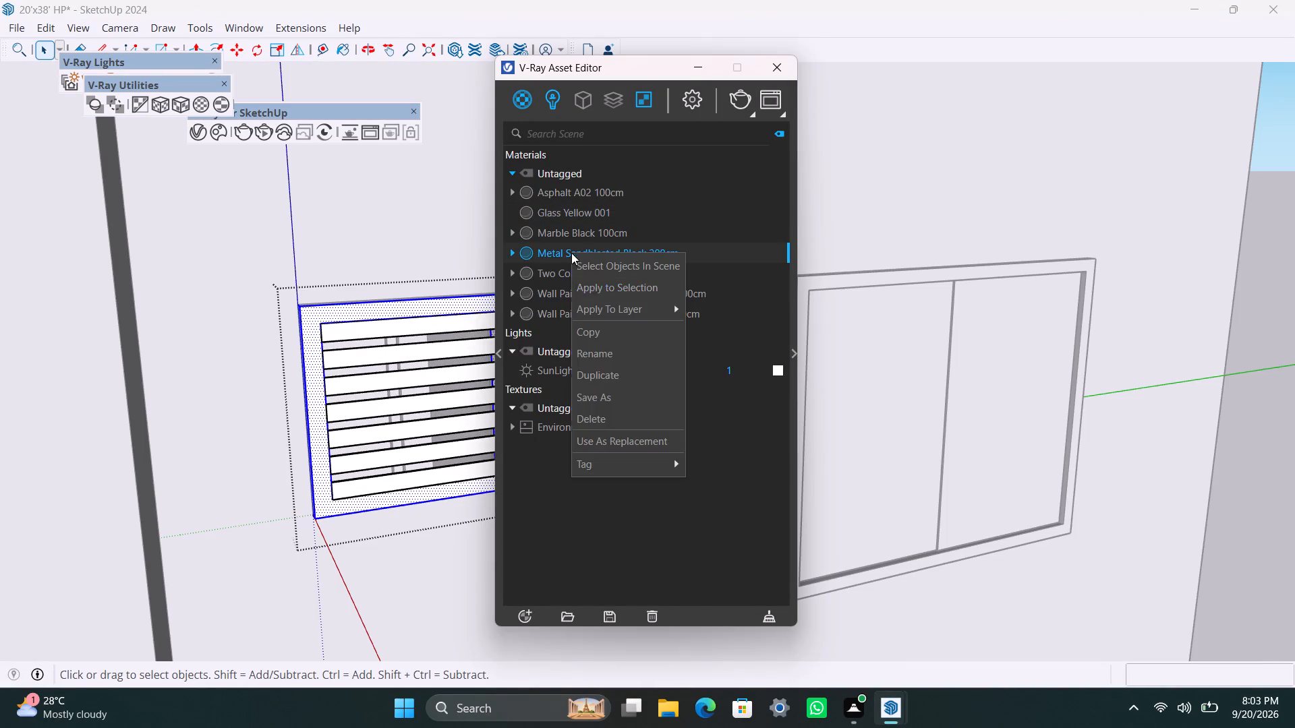
left_click(593, 289)
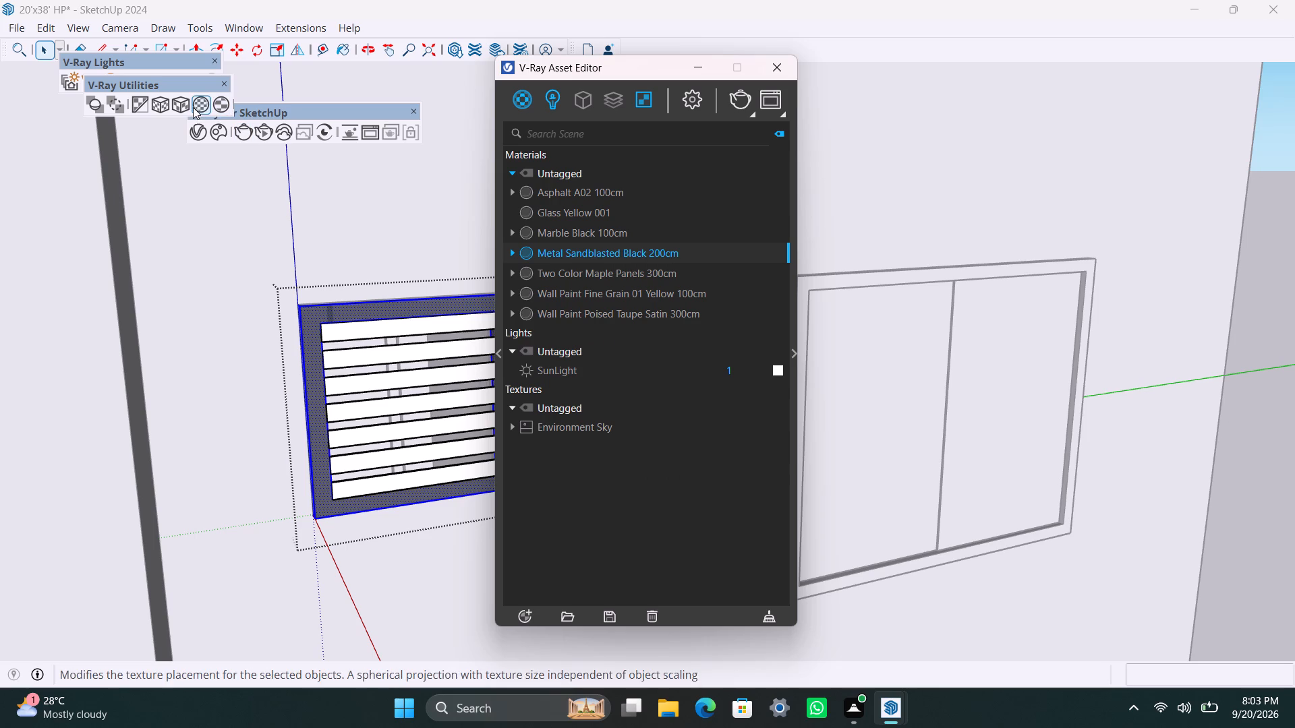
left_click(187, 104)
Apply the Glass Yellow 001 material to all the slats of the louvred vent beyond the stair tower.
scroll(388, 386, "up", 3)
left_click(384, 312)
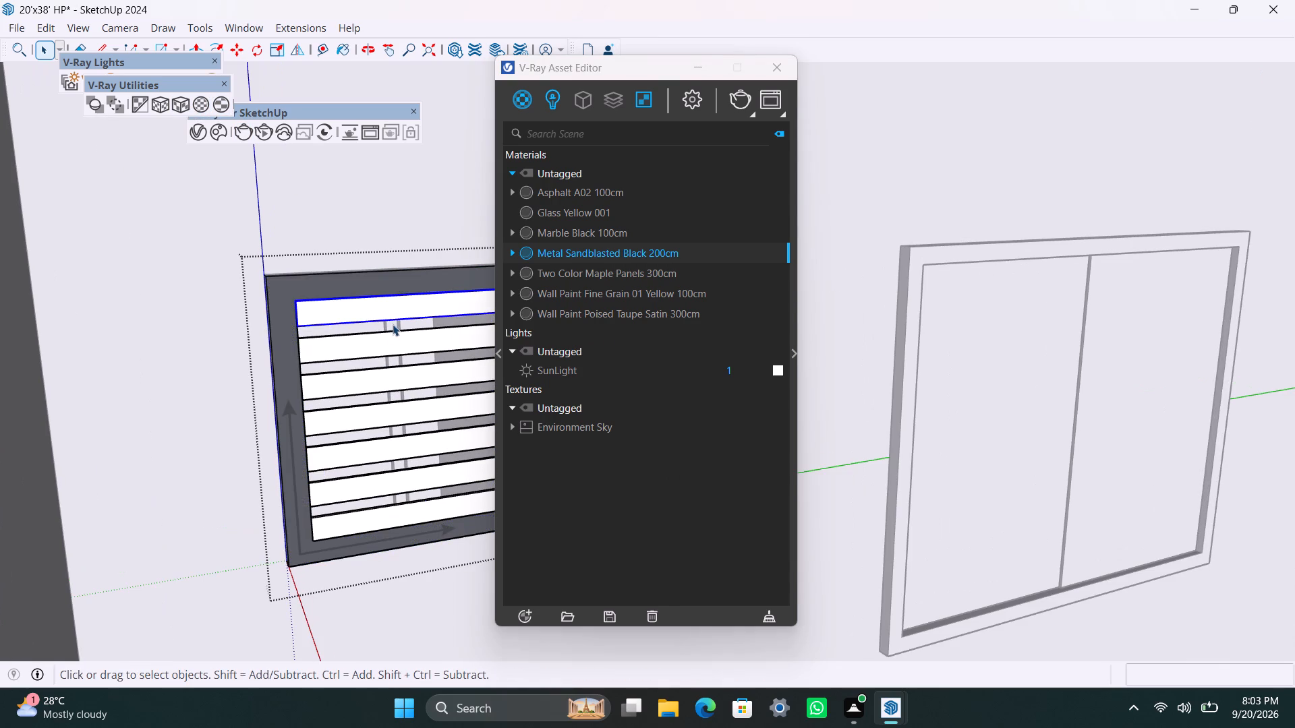
left_click(391, 341, "shift")
left_click(399, 380, "shift")
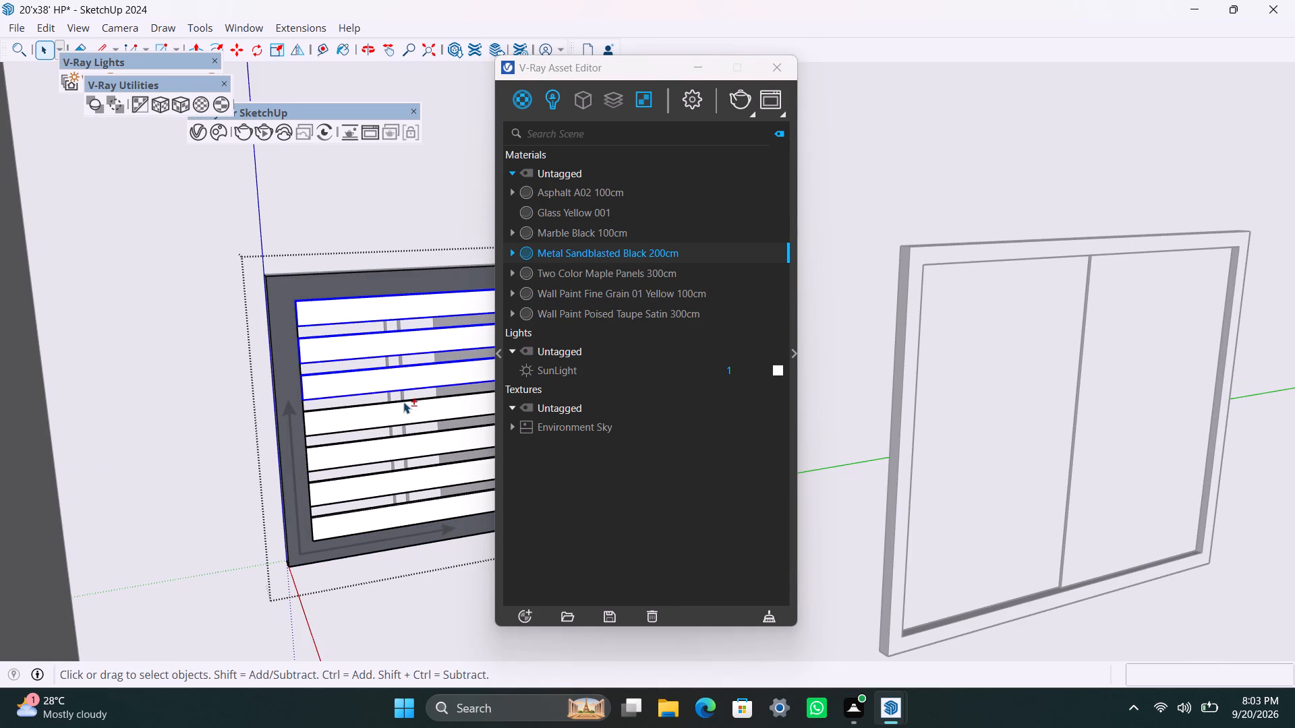
left_click(403, 402, "shift")
left_click(405, 443, "shift")
left_click(408, 480, "shift")
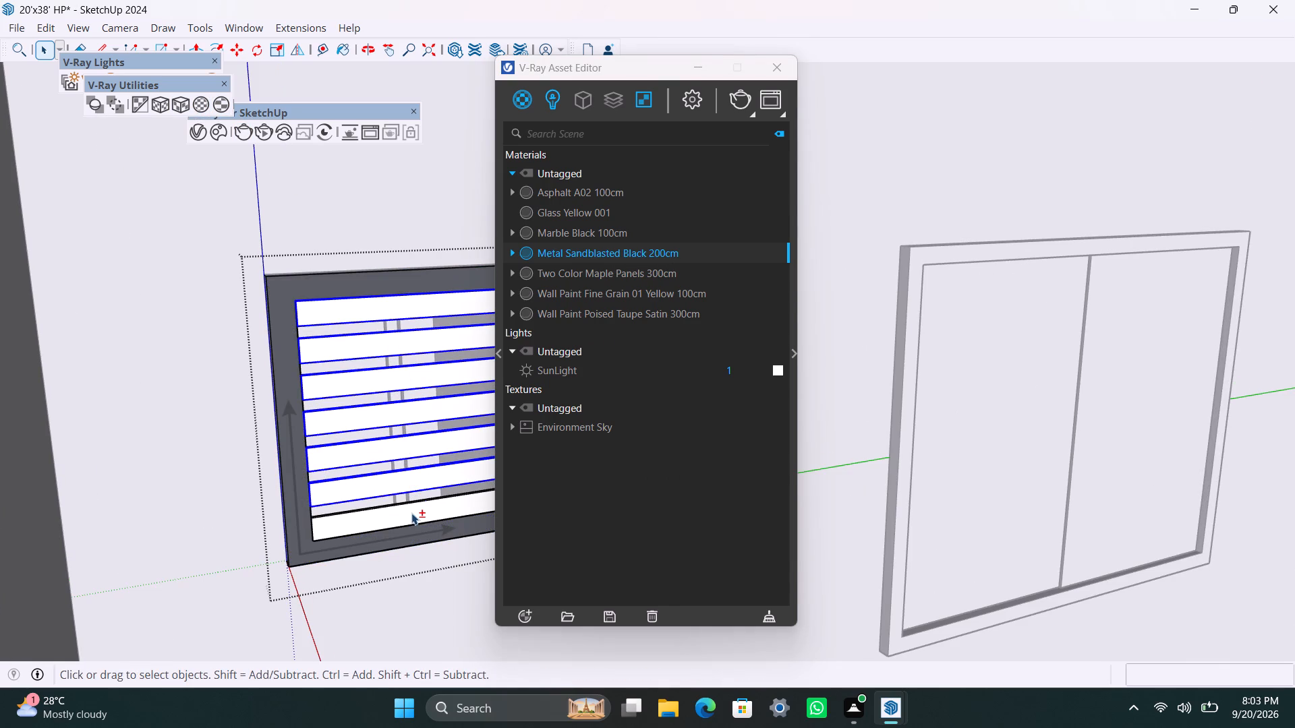
left_click(411, 513, "shift")
left_click(585, 214)
right_click(585, 213)
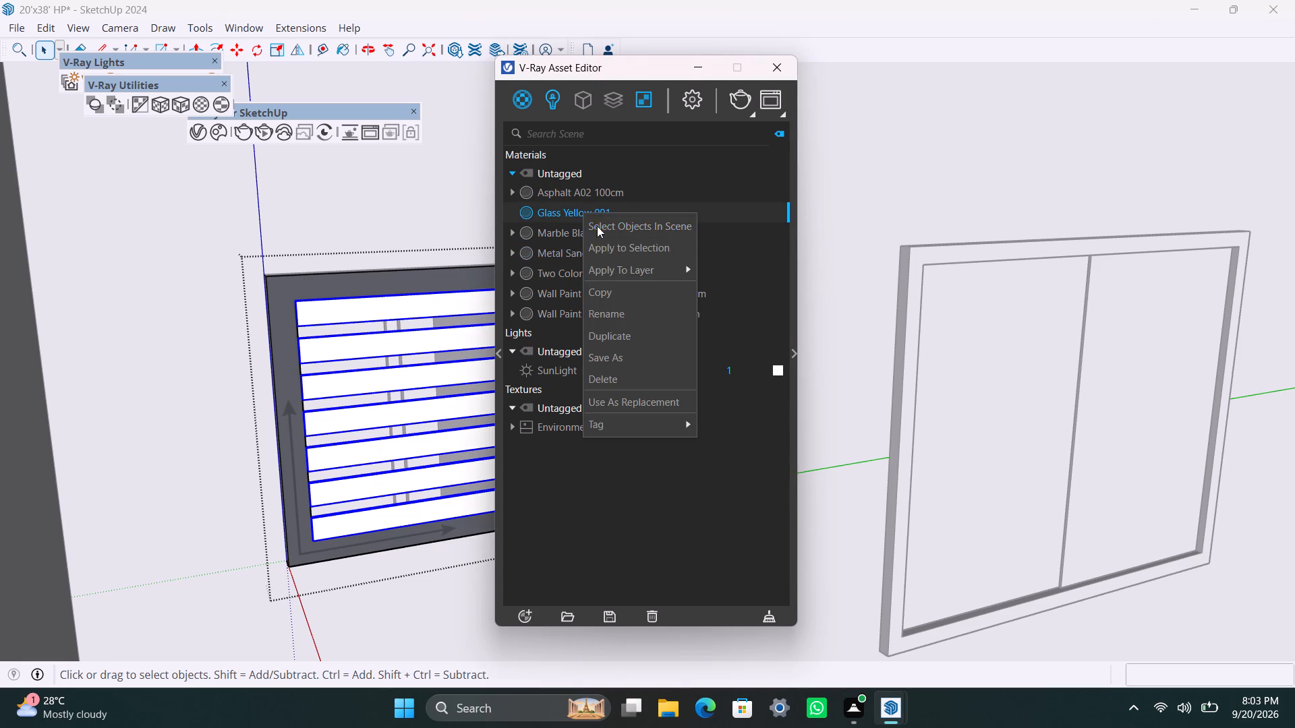
left_click(602, 239)
Apply Metal Sandblasted Black 200cm to the frame of the two-pane window beyond the louvred vent, with V-Ray cubic projection fitted to its bounding box.
scroll(364, 346, "down", 14)
middle_click_drag(372, 355, 284, 384)
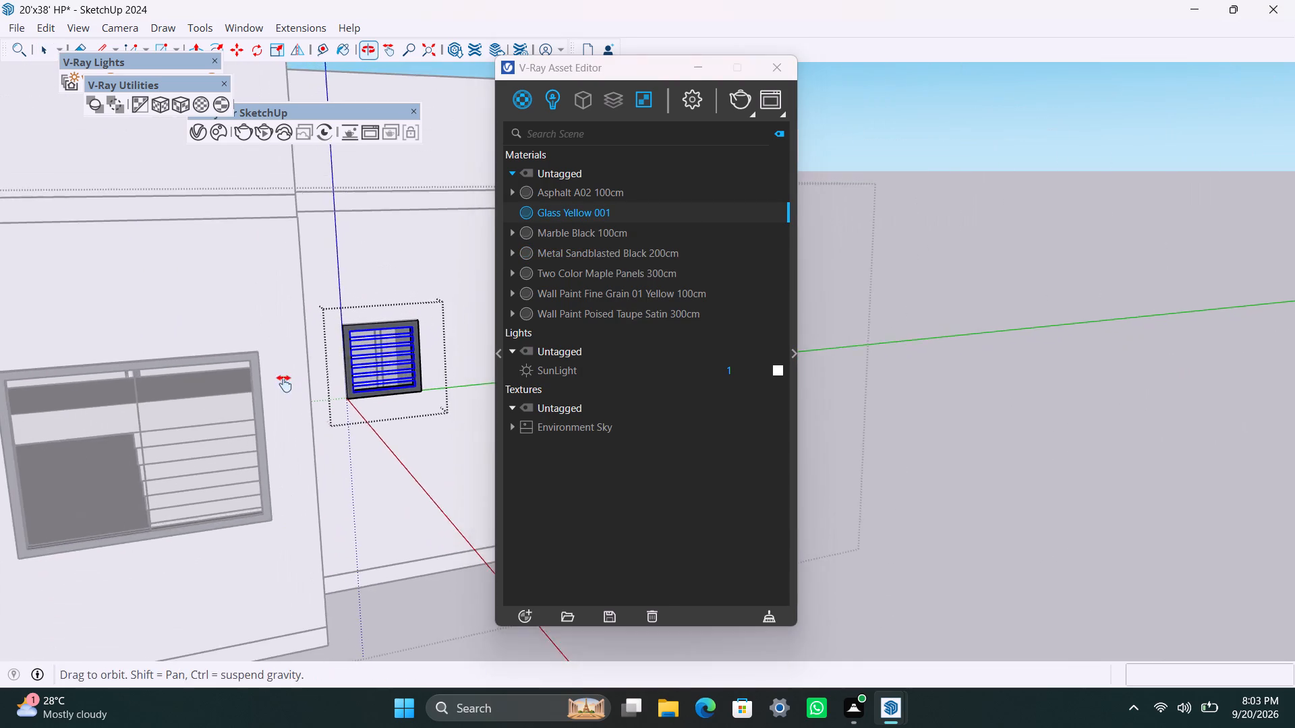
middle_click_drag(284, 384, 97, 419)
scroll(246, 431, "up", 2)
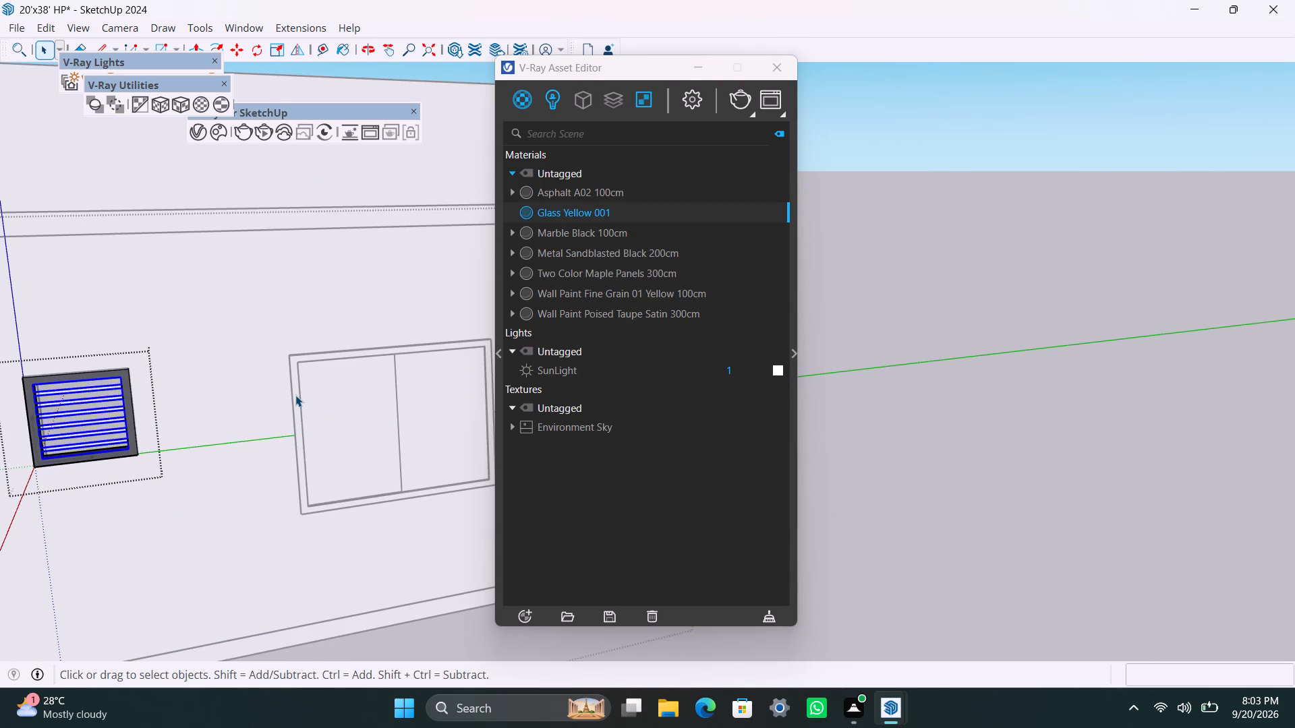
triple_click(295, 394)
triple_click(295, 394)
left_click(295, 394)
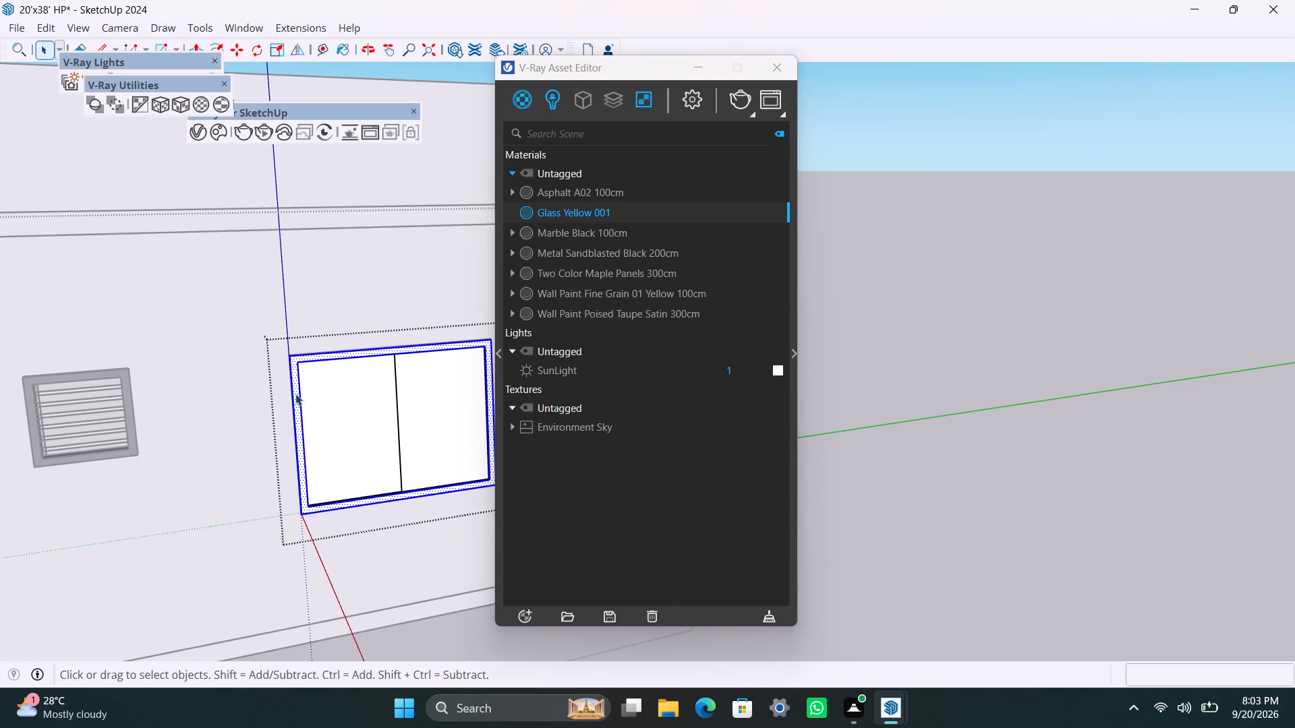
left_click(583, 249)
right_click(583, 249)
left_click(614, 289)
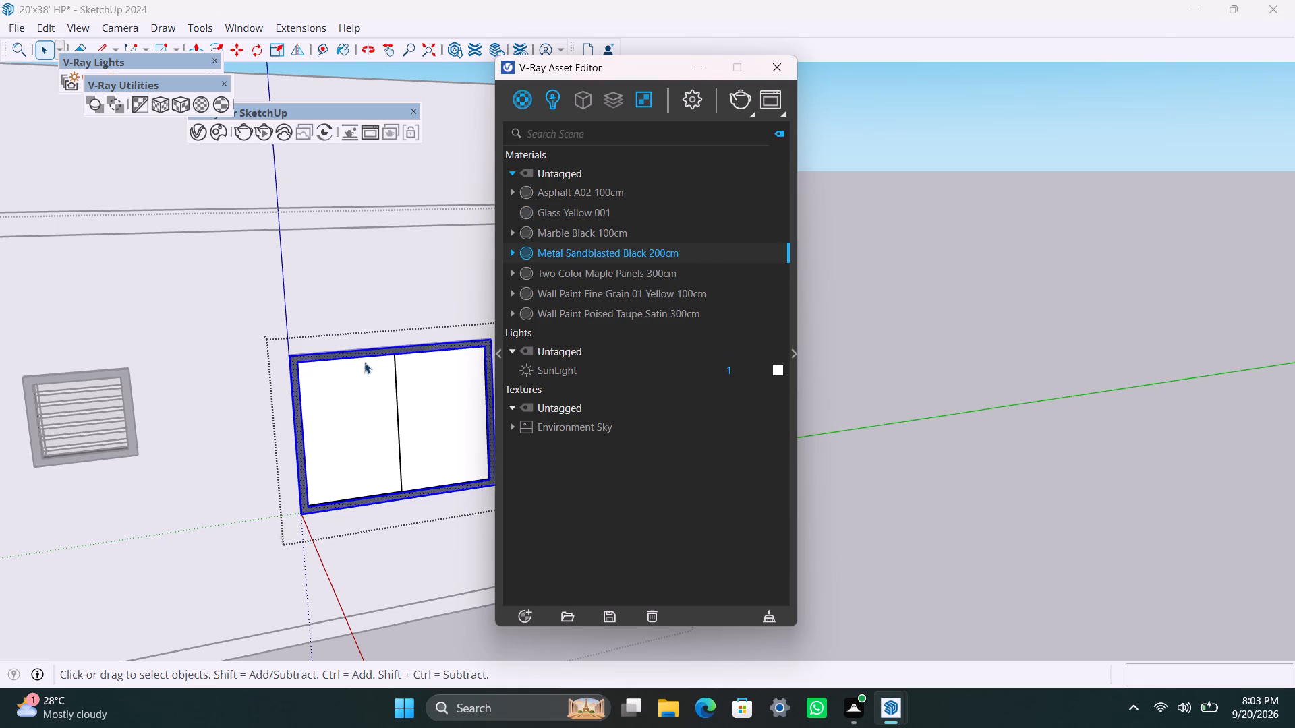
left_click(187, 99)
Apply the Glass Yellow 001 material to both panes of the window beyond the louvred vent.
scroll(366, 432, "up", 2)
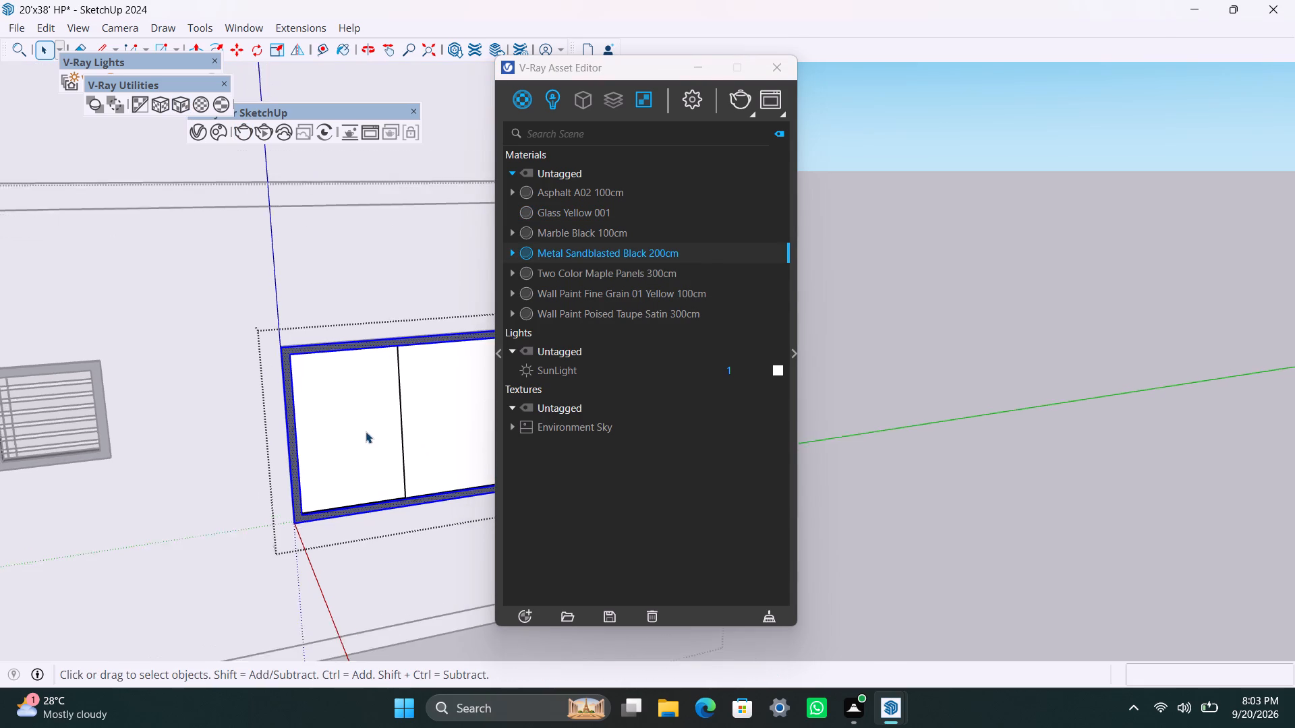
left_click(366, 430)
left_click(435, 414, "shift")
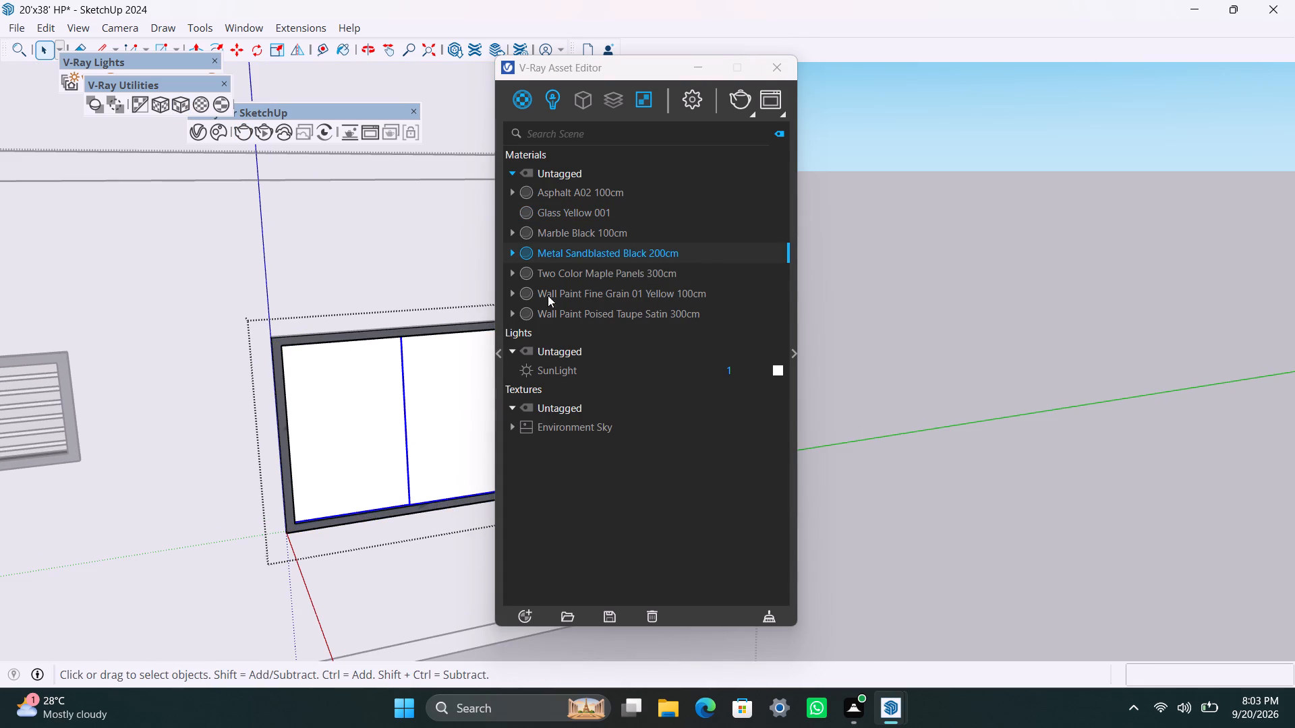
left_click(554, 218)
right_click(554, 216)
left_click(585, 249)
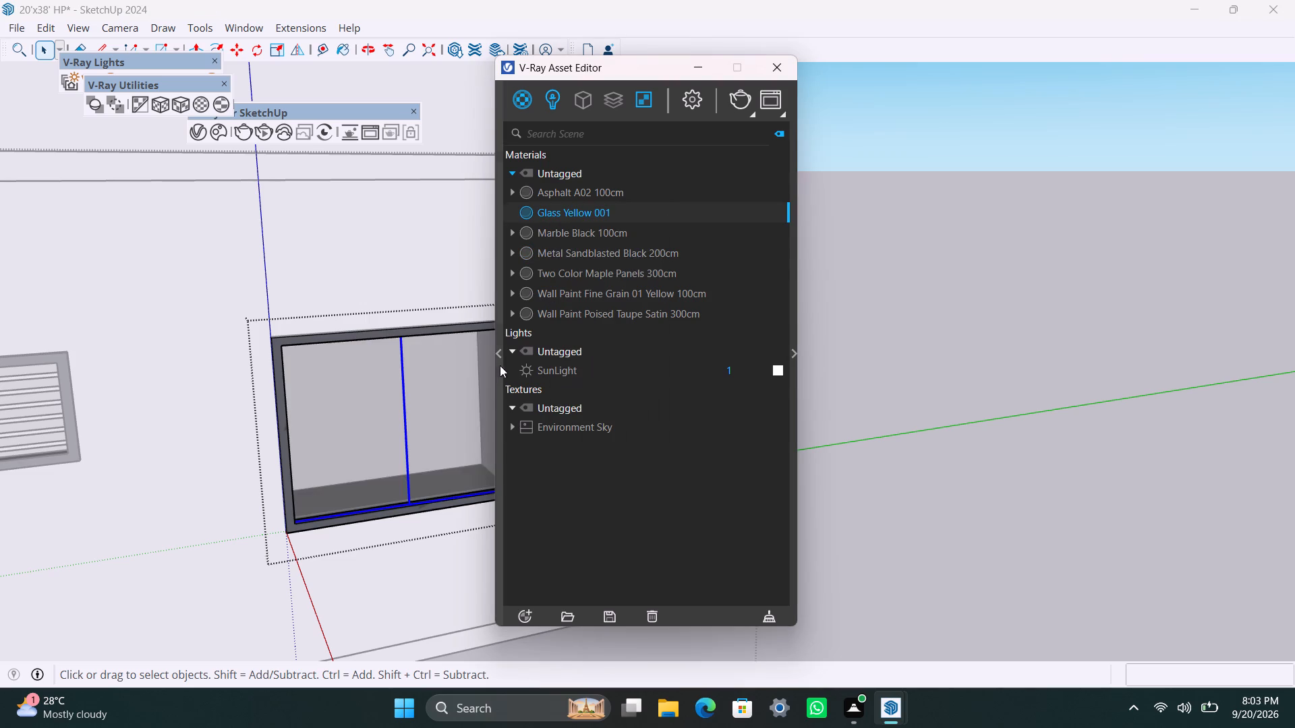
Apply Metal Sandblasted Black 200cm to the frame of the single window on the adjoining end wall, with V-Ray cubic projection fitted to its bounding box.
scroll(487, 384, "down", 17)
middle_click_drag(397, 398, 0, 433)
scroll(168, 392, "down", 4)
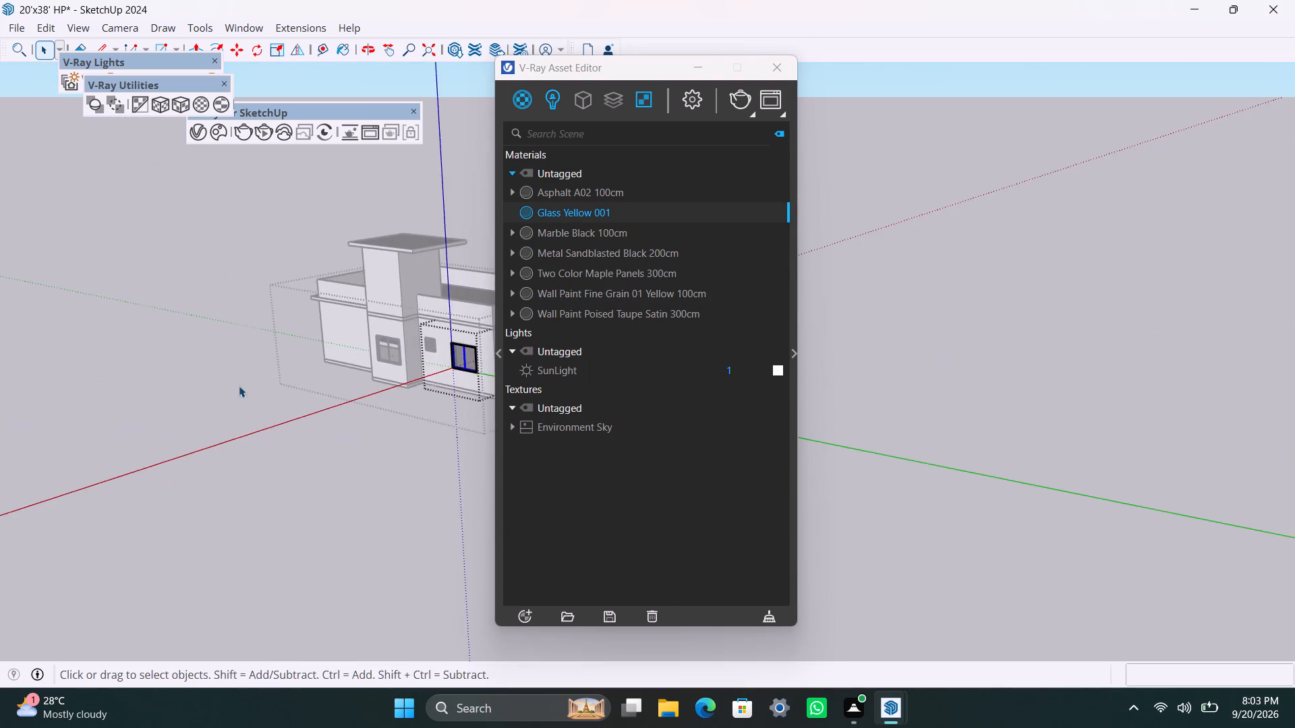
middle_click_drag(266, 375, 42, 440)
scroll(249, 442, "up", 13)
middle_click_drag(347, 479, 206, 479)
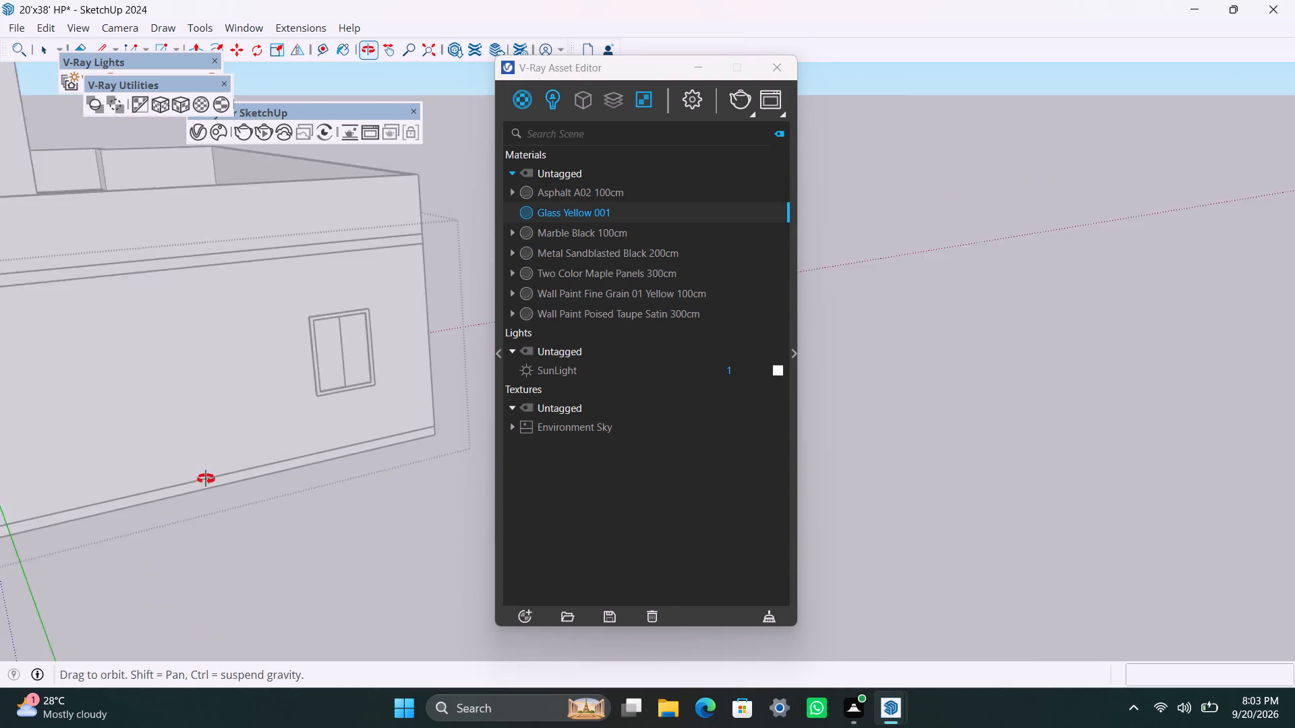
middle_click_drag(206, 479, 205, 479)
left_click(306, 543)
scroll(360, 342, "up", 11)
scroll(301, 372, "up", 3)
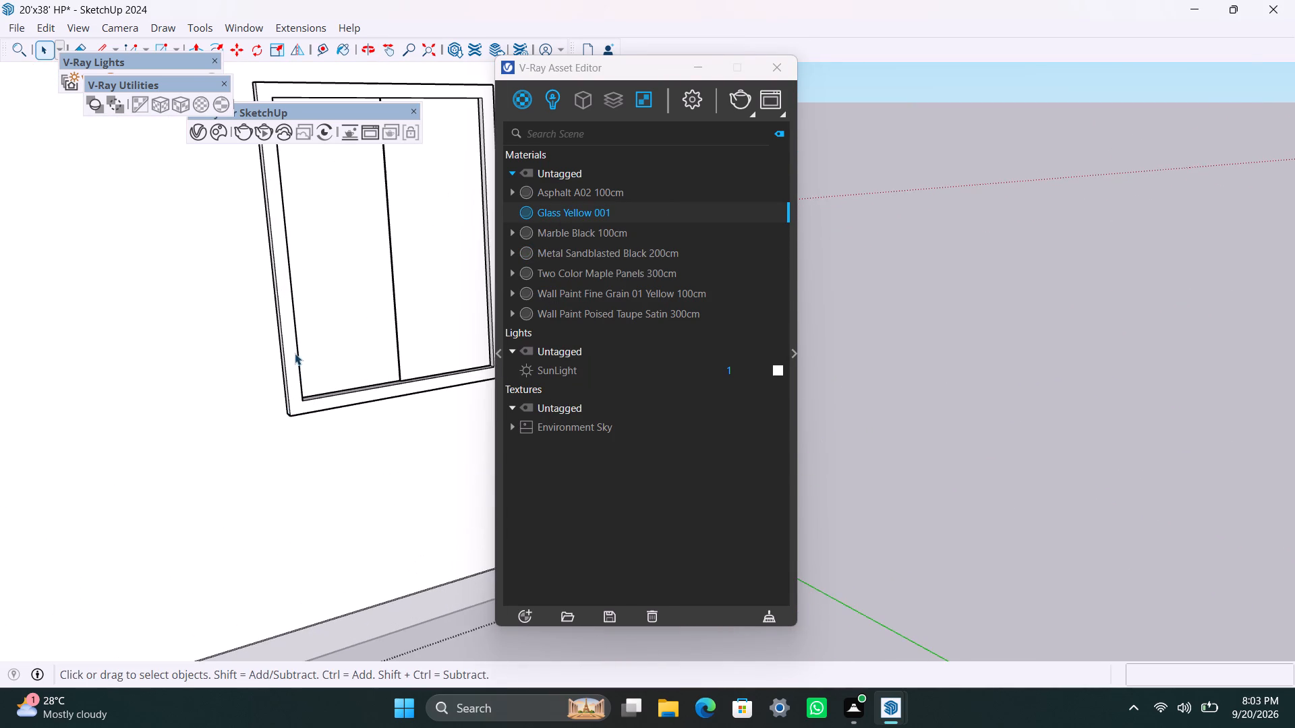
triple_click(293, 349)
triple_click(293, 349)
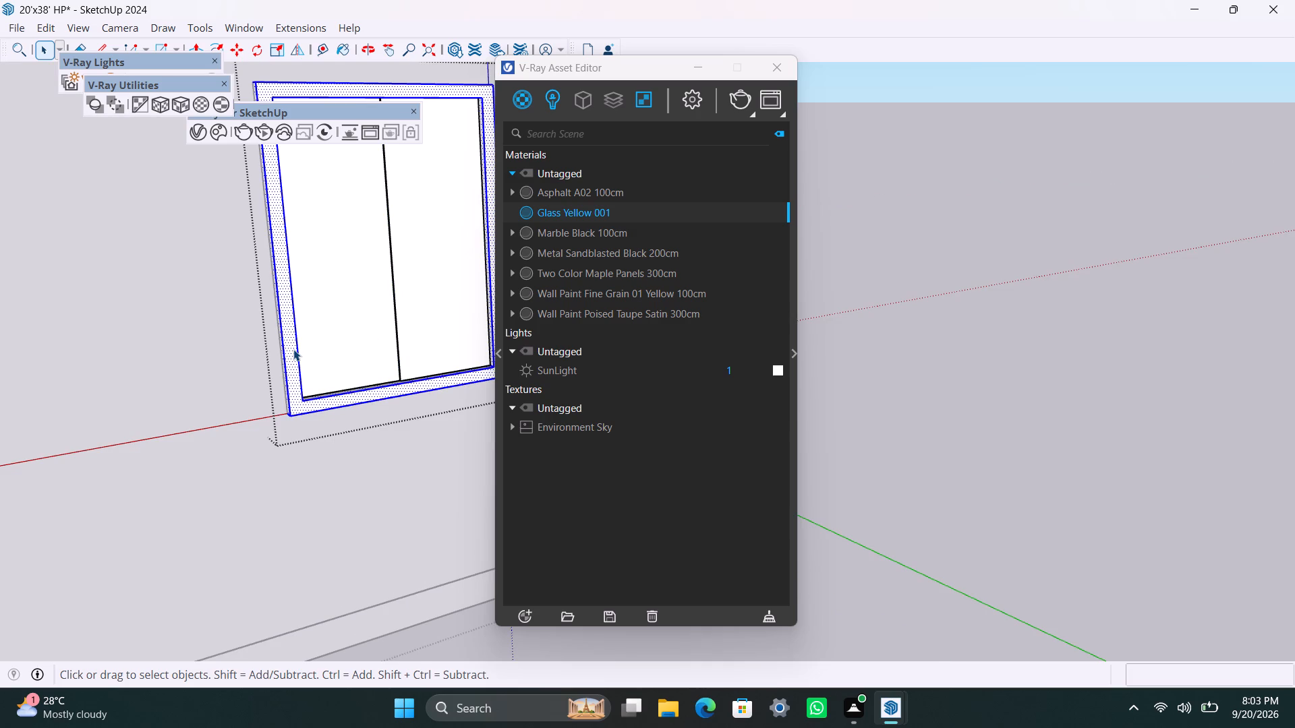
left_click(558, 251)
right_click(558, 252)
left_click(587, 294)
left_click_drag(186, 104, 186, 111)
Apply the Glass Yellow 001 material to both panes of the end wall's single window.
left_click(333, 278)
left_click(416, 285, "shift")
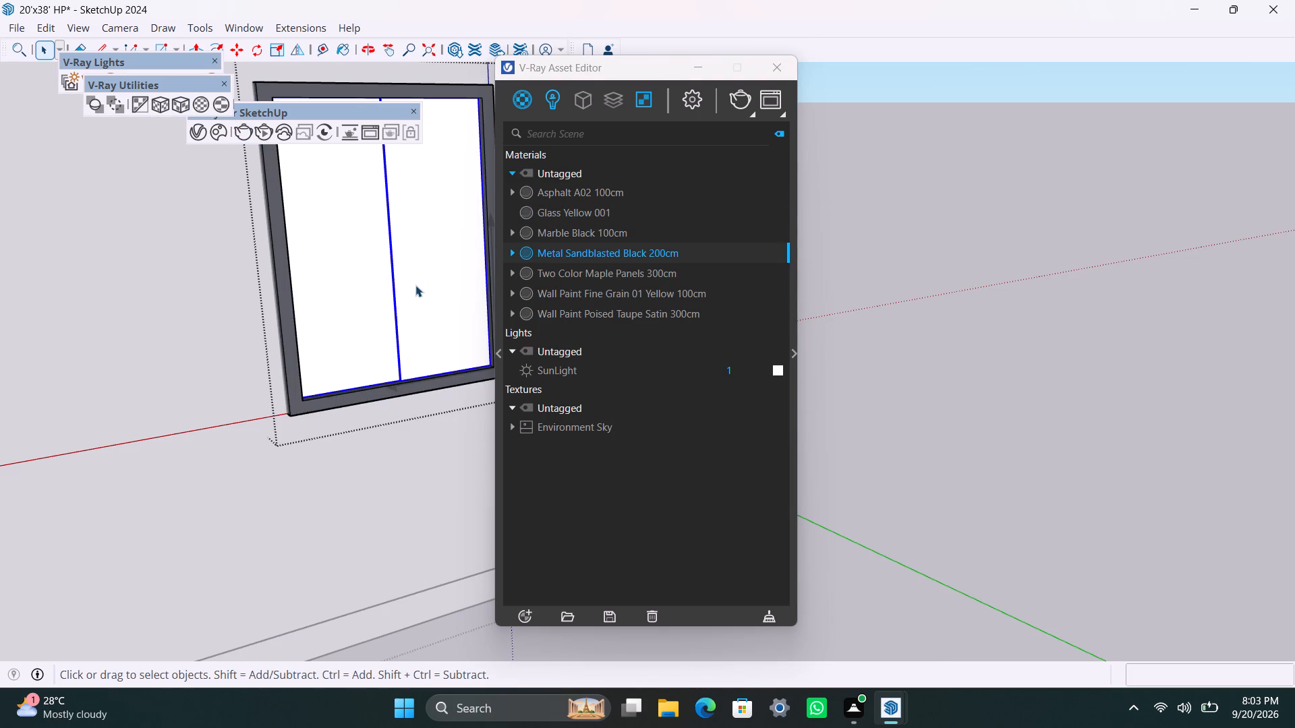
left_click(570, 218)
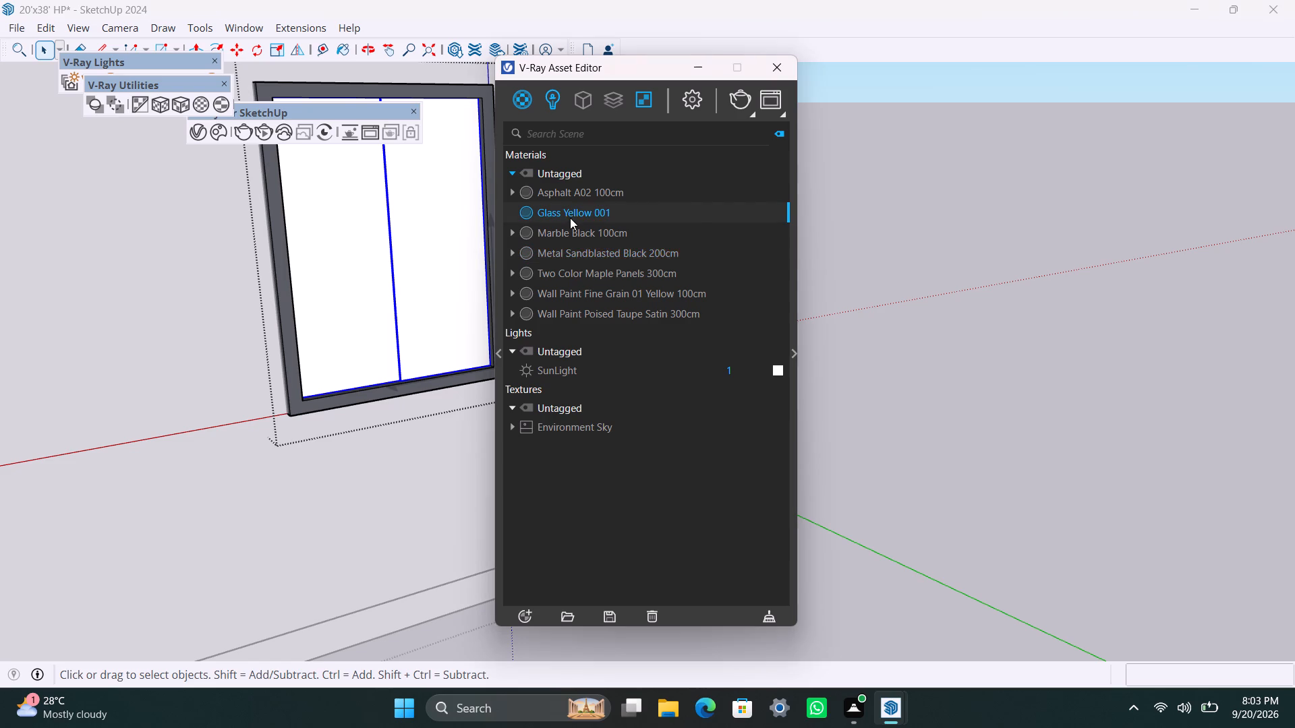
right_click(570, 218)
left_click(602, 249)
On the four-window long wall, apply Metal Sandblasted Black 200cm to the frame nearest the end-wall corner, with bounding-box-fitted V-Ray cubic projection.
scroll(393, 402, "down", 17)
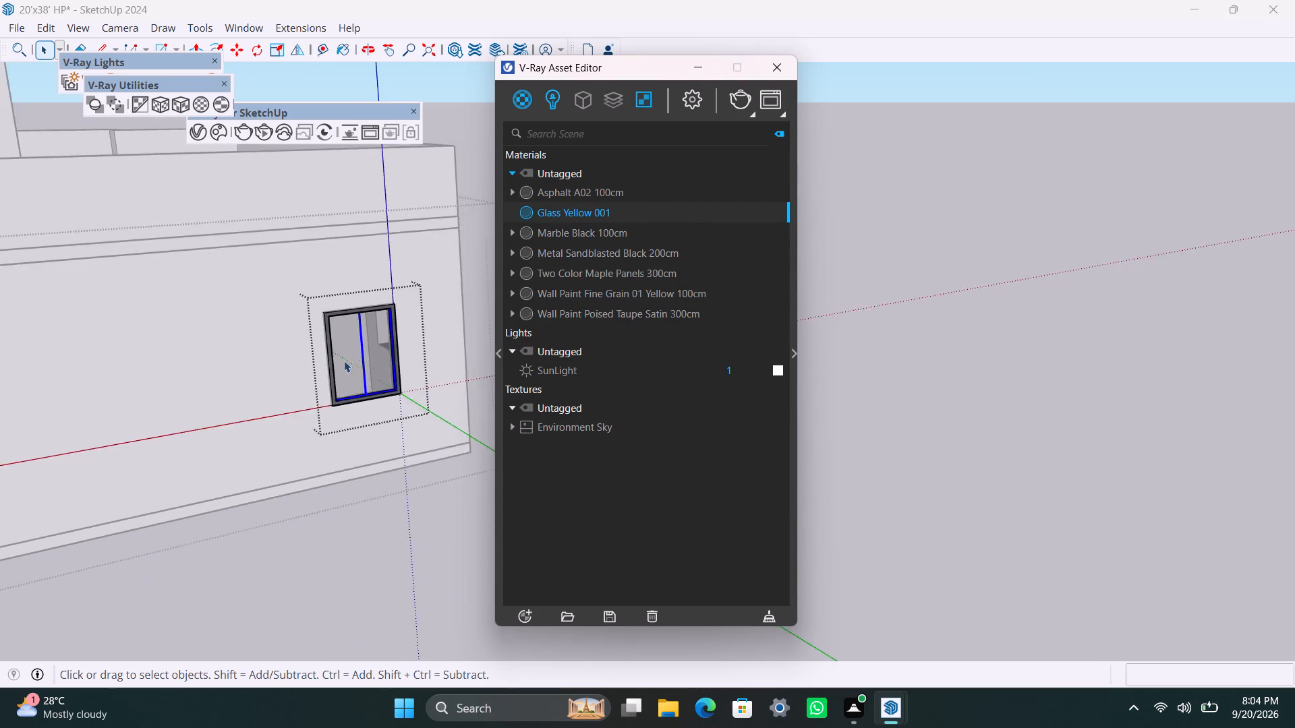
scroll(344, 361, "down", 10)
middle_click_drag(367, 402, 0, 384)
scroll(379, 415, "down", 4)
middle_click_drag(404, 435, 154, 466, "shift")
scroll(337, 379, "up", 7)
double_click(331, 510)
scroll(320, 409, "up", 5)
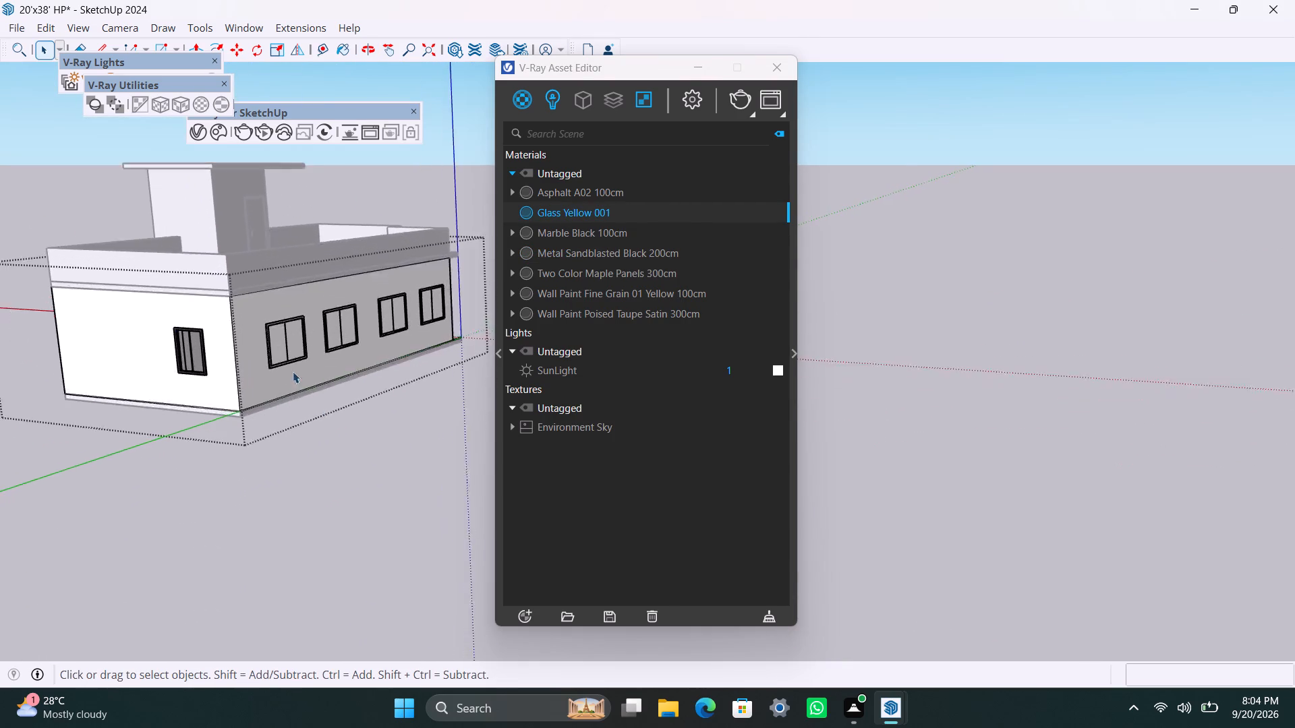
scroll(293, 371, "up", 20)
scroll(293, 371, "up", 1)
triple_click(260, 307)
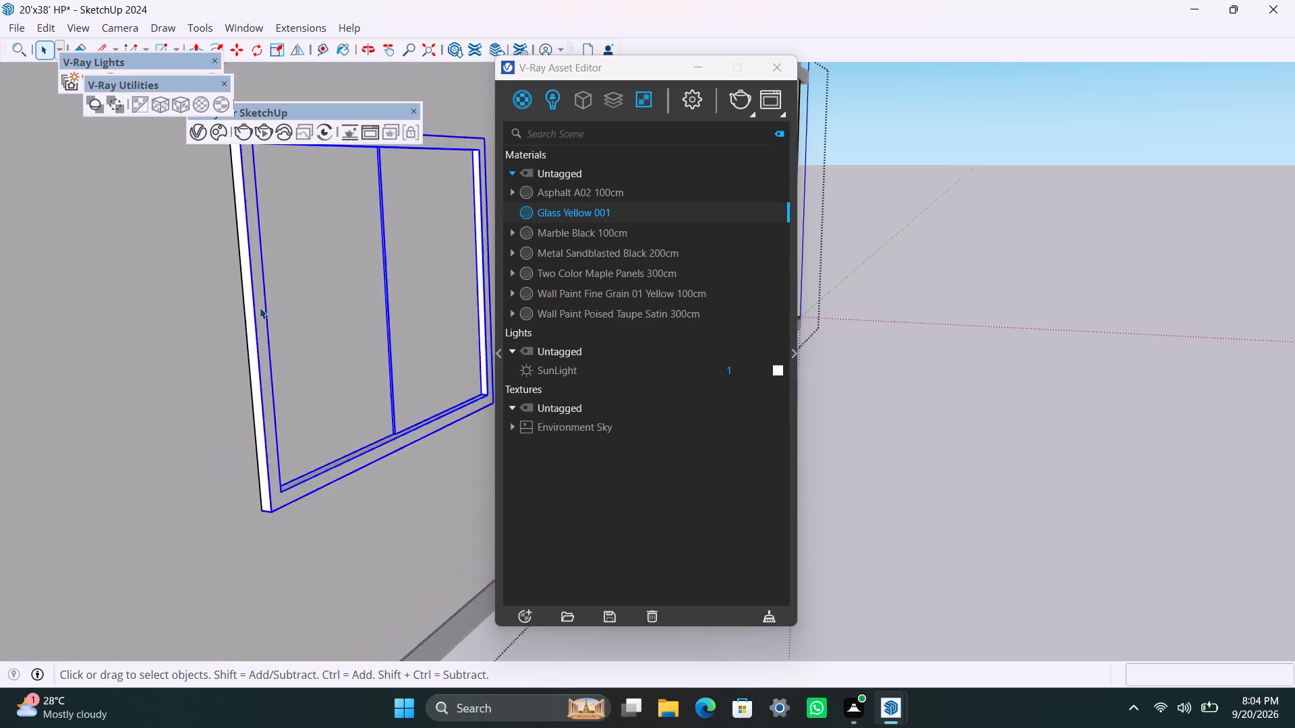
left_click(260, 307)
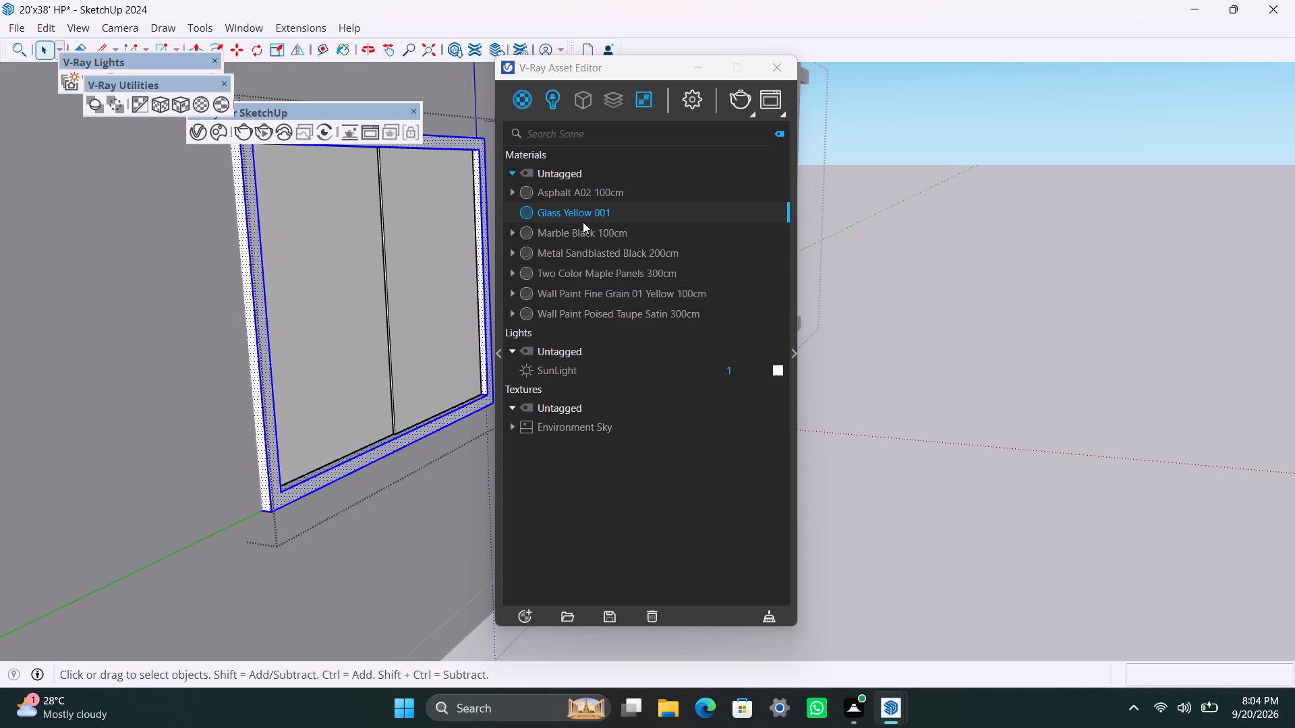
left_click(580, 255)
right_click(579, 255)
left_click(604, 284)
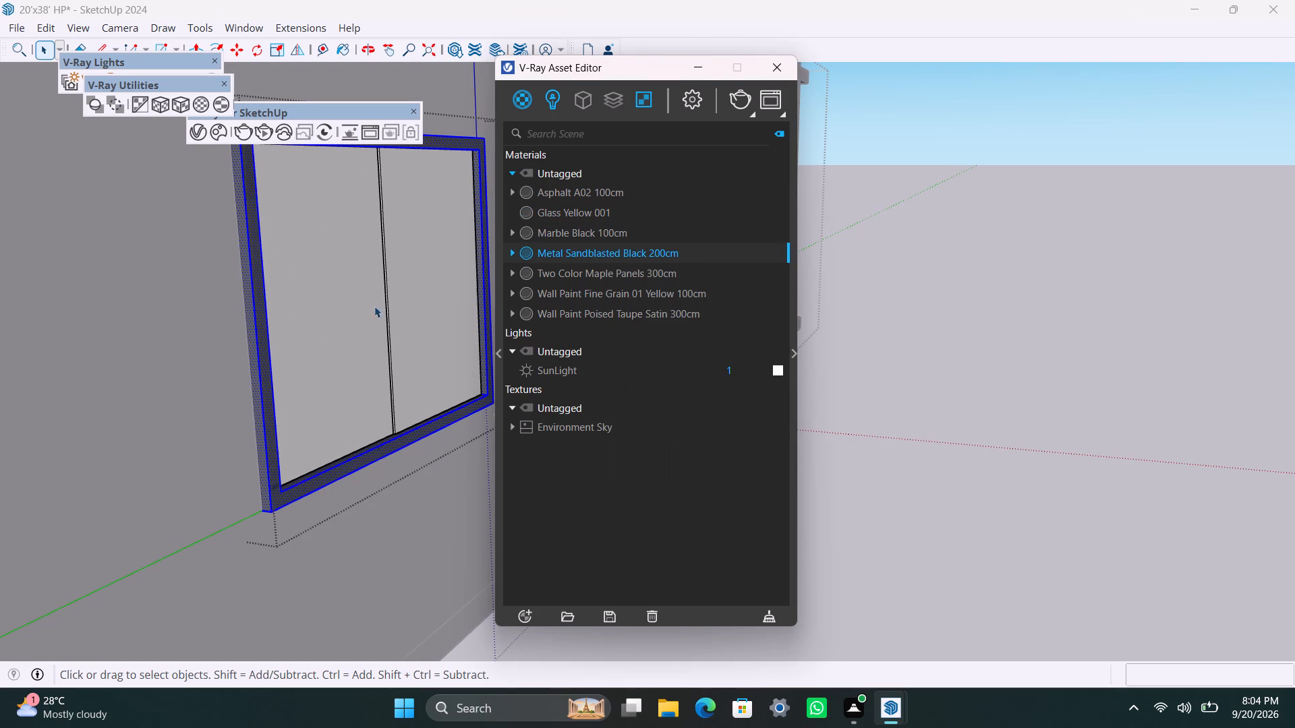
left_click(175, 96)
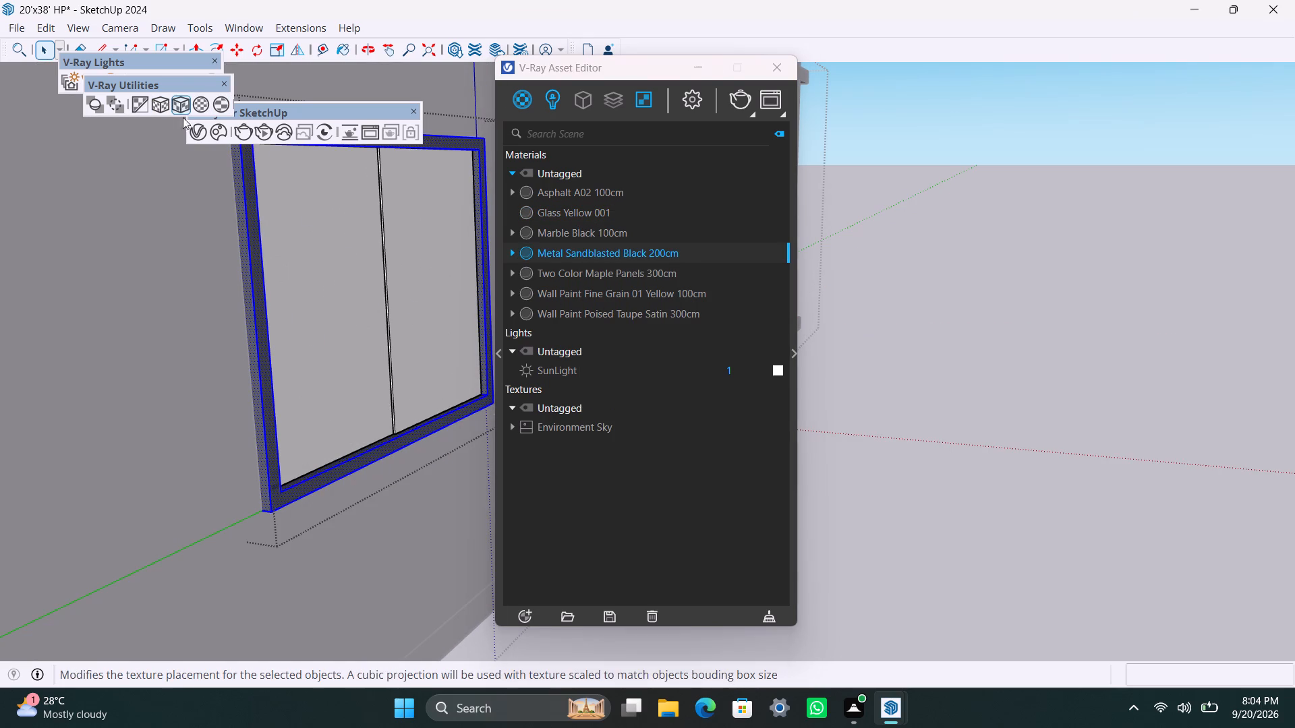
Apply the Glass Yellow 001 material to both panes of the long wall's first window from the end-wall corner.
left_click(337, 293)
left_click(397, 307, "shift")
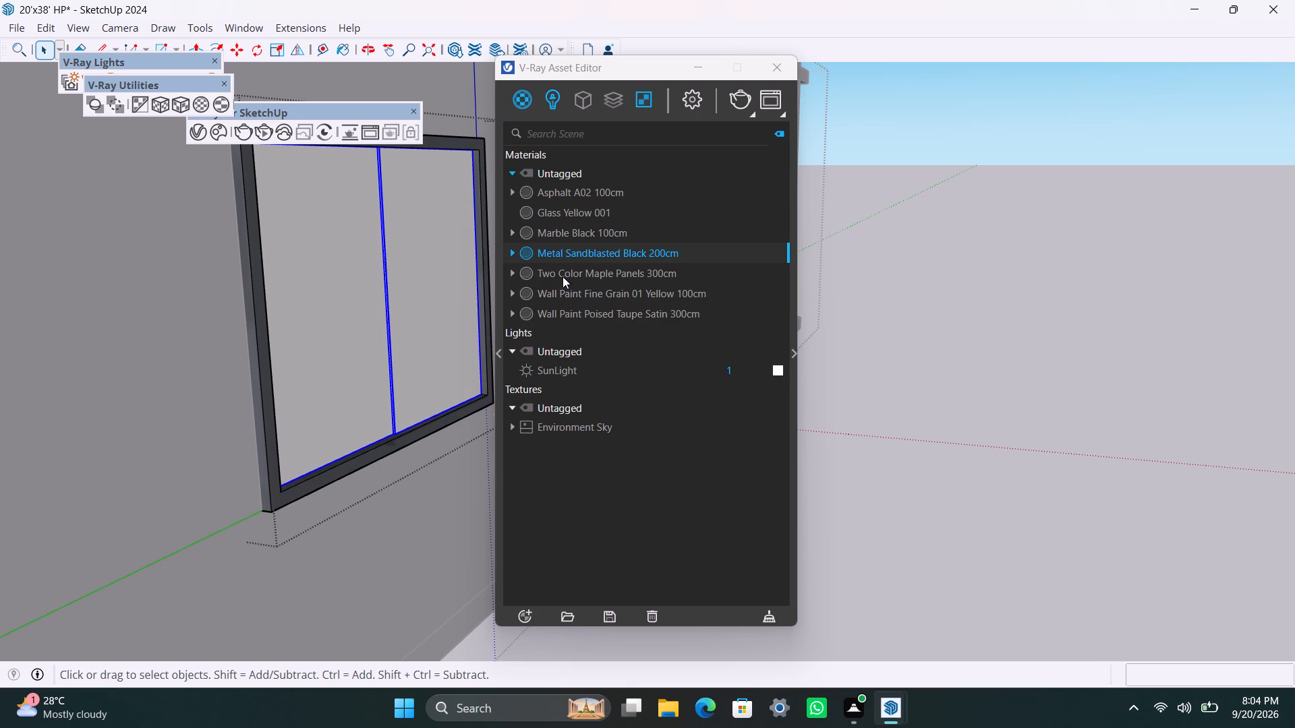
left_click(577, 217)
right_click(577, 217)
left_click(598, 247)
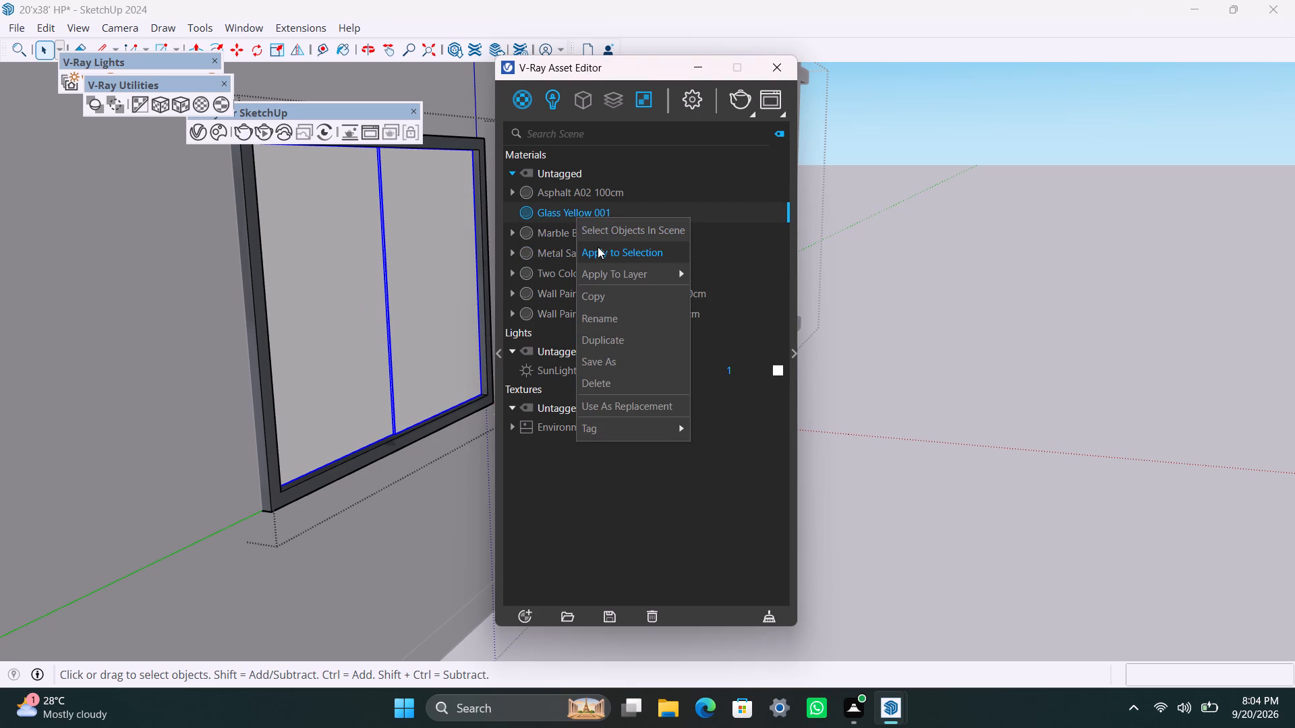
Apply Metal Sandblasted Black 200cm to the frame of the long wall's second window from the corner, with V-Ray cubic projection fitted to its bounding box.
scroll(426, 382, "down", 16)
middle_click_drag(370, 365, 146, 495)
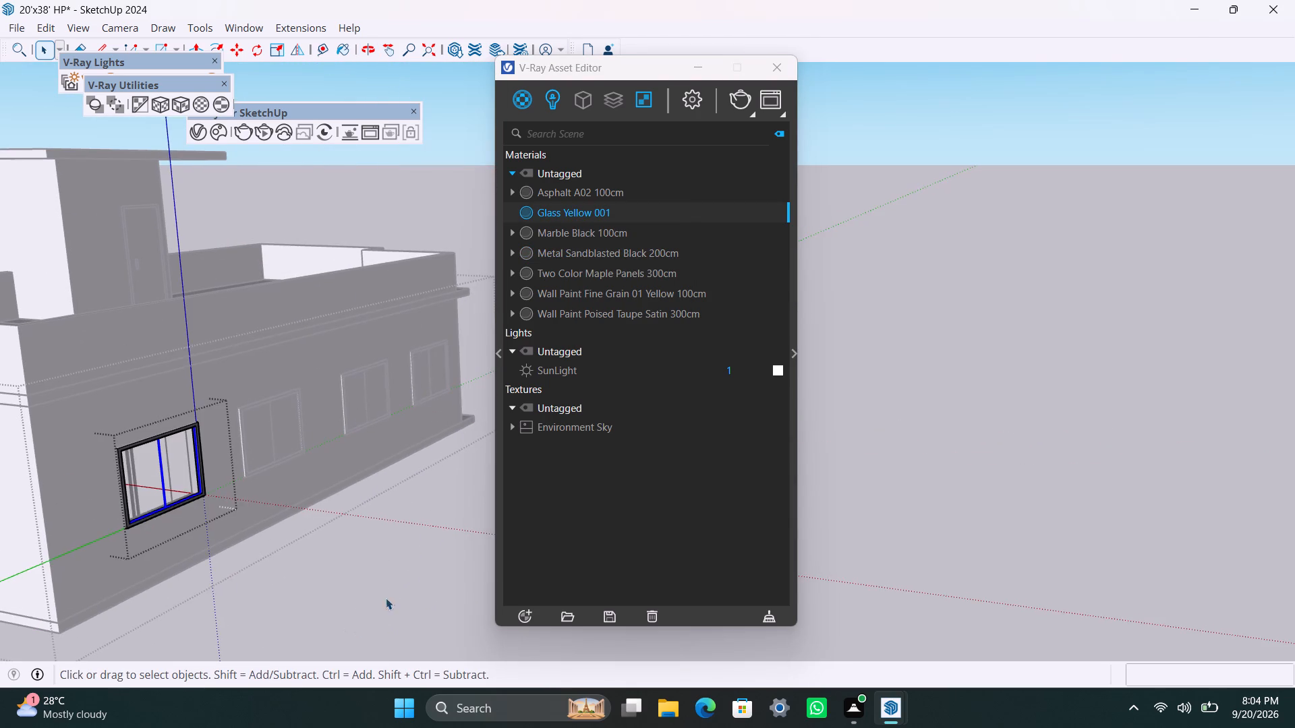
left_click(391, 590)
left_click_drag(391, 588, 384, 585)
scroll(218, 477, "up", 17)
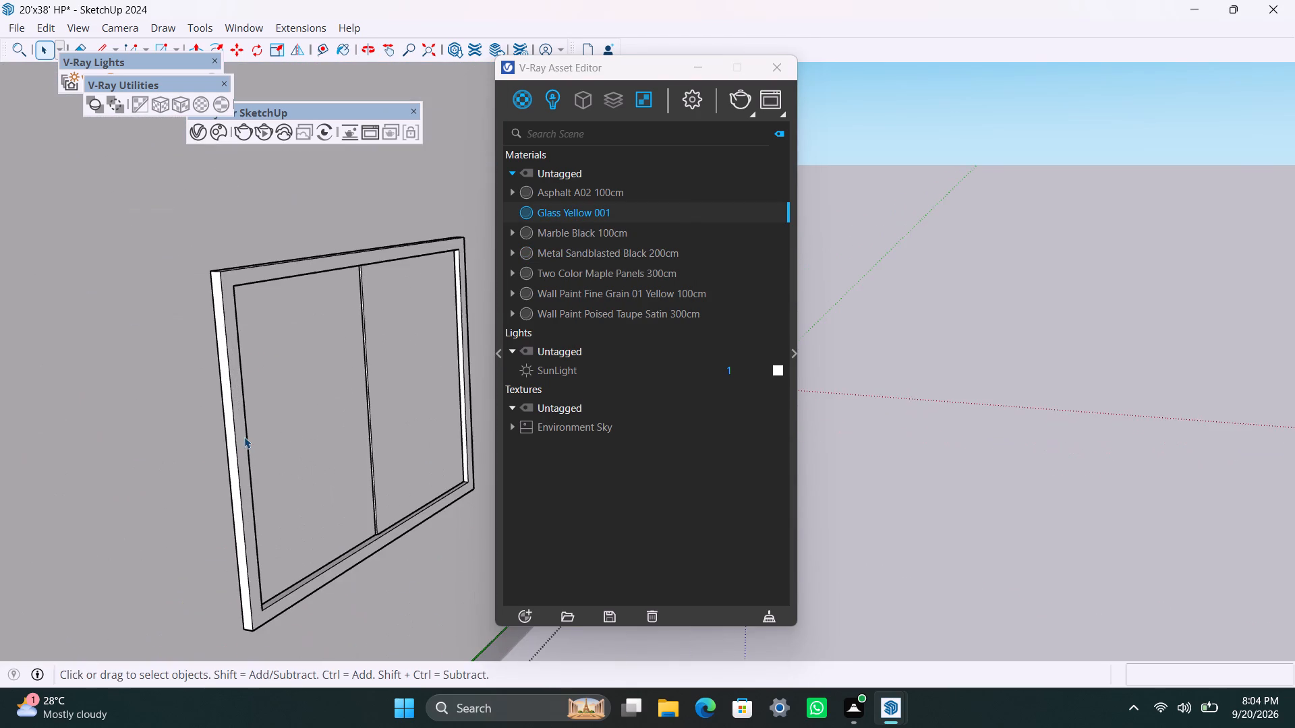
triple_click(245, 436)
left_click(246, 437)
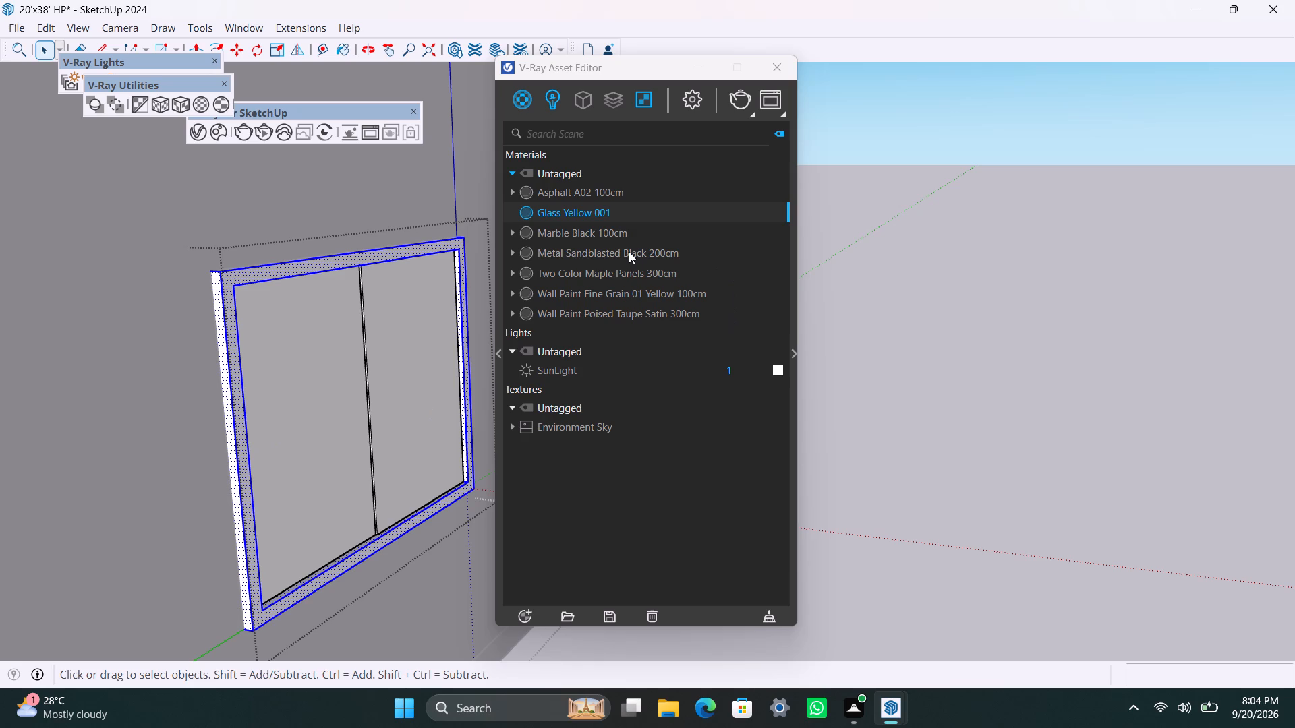
left_click(629, 251)
right_click(629, 251)
left_click(649, 295)
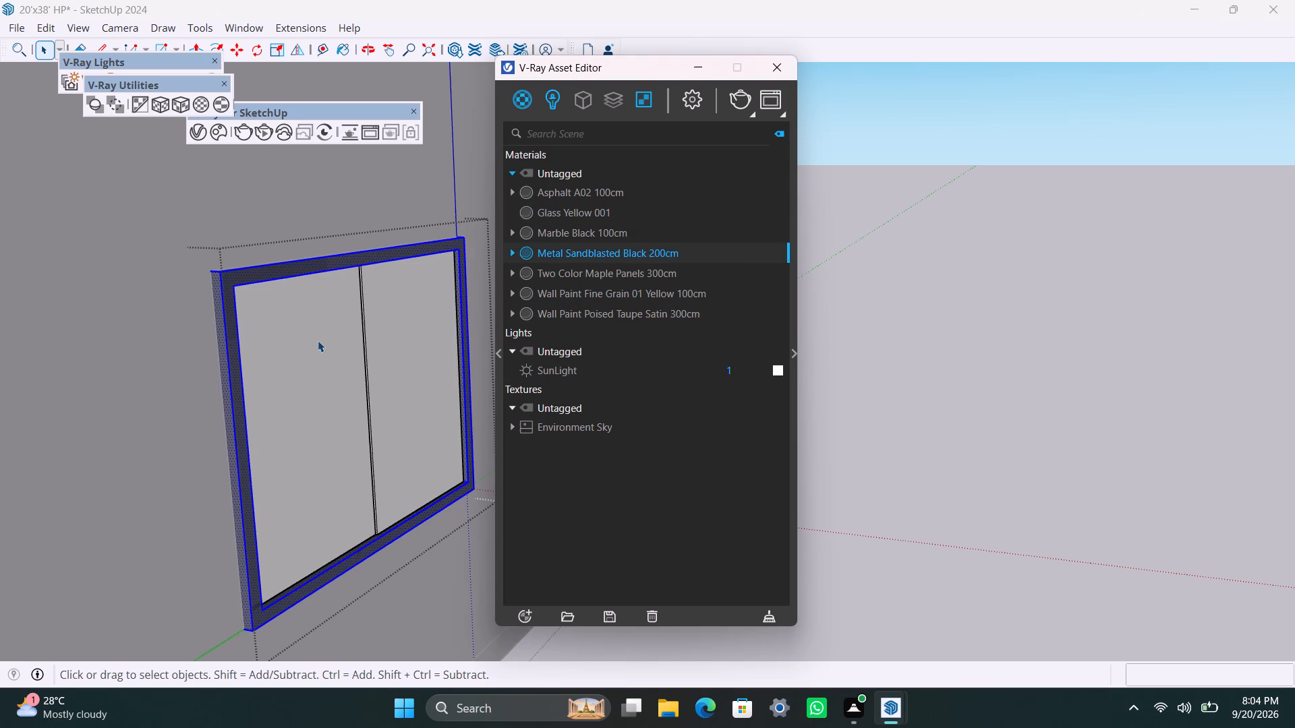
left_click_drag(175, 107, 174, 118)
Apply the Glass Yellow 001 material to both panes of the long wall's second window.
left_click(279, 350)
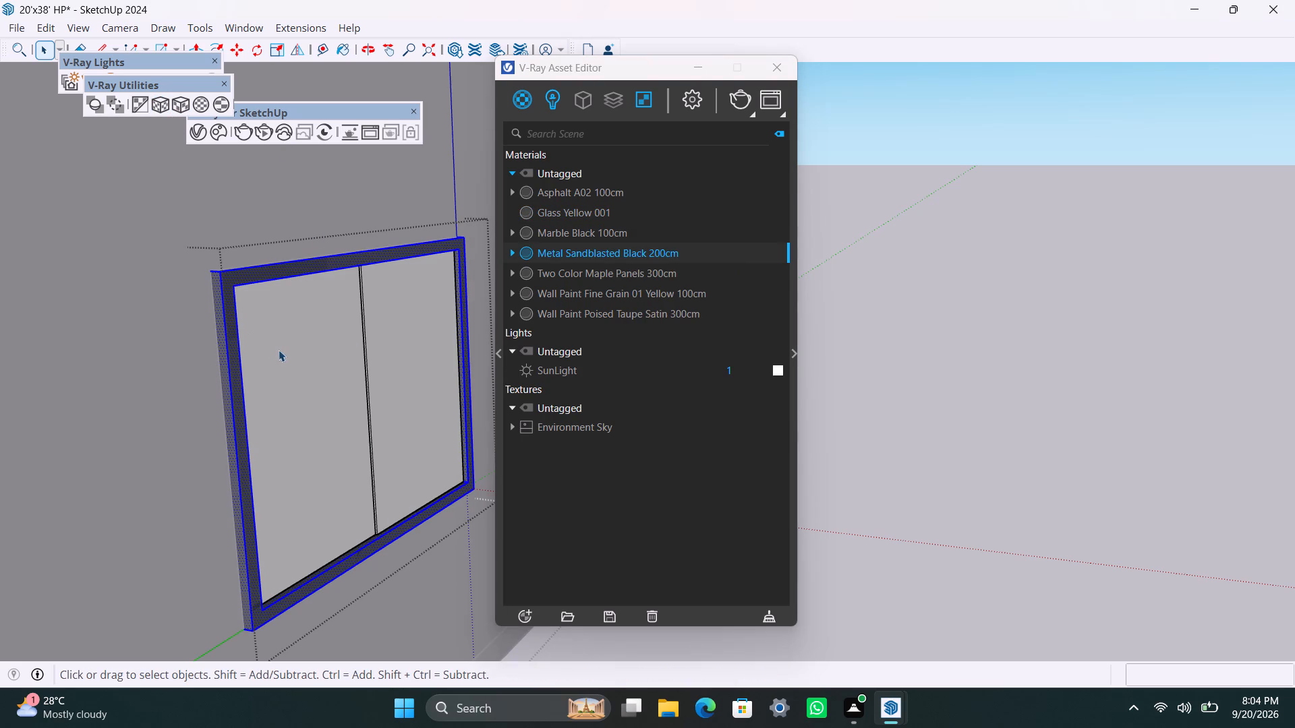
left_click(348, 370, "shift")
left_click(387, 379, "shift")
left_click(341, 375, "shift")
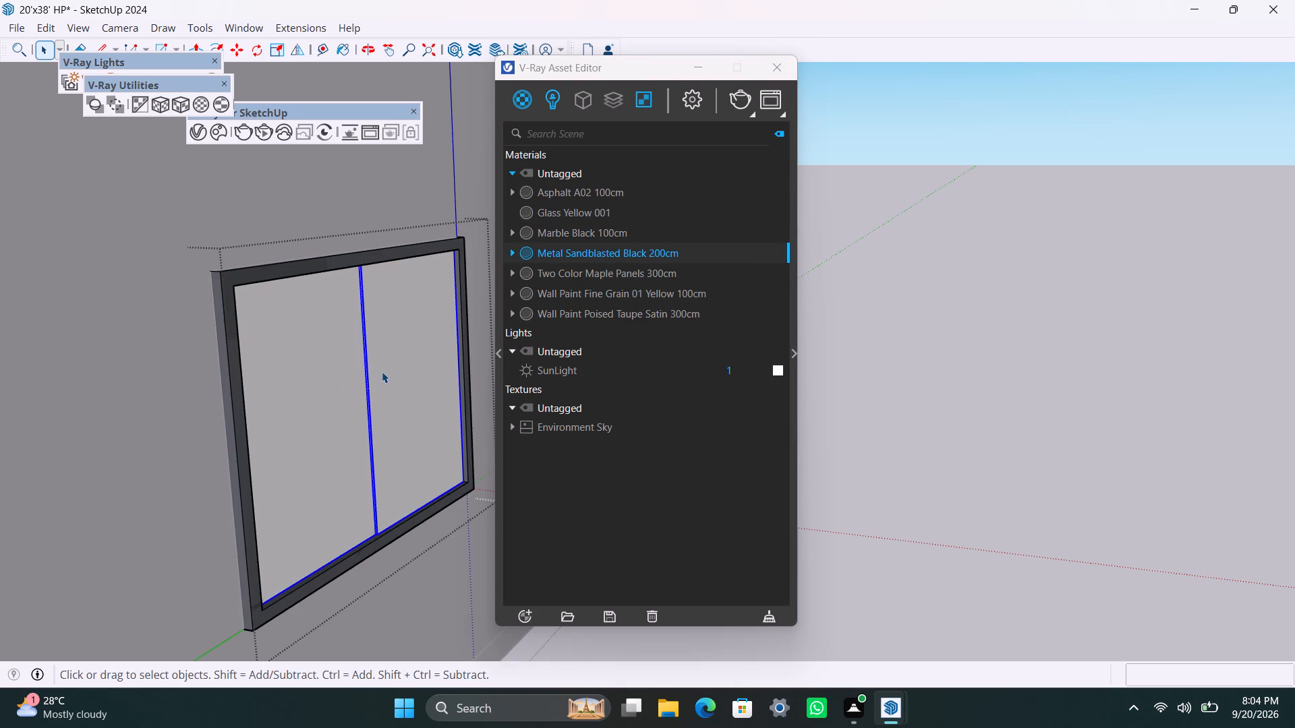
left_click(593, 216)
right_click(592, 214)
left_click(617, 256)
Apply Metal Sandblasted Black 200cm to the frame of the long wall's third window from the corner, with V-Ray cubic projection fitted to its bounding box.
scroll(422, 412, "down", 14)
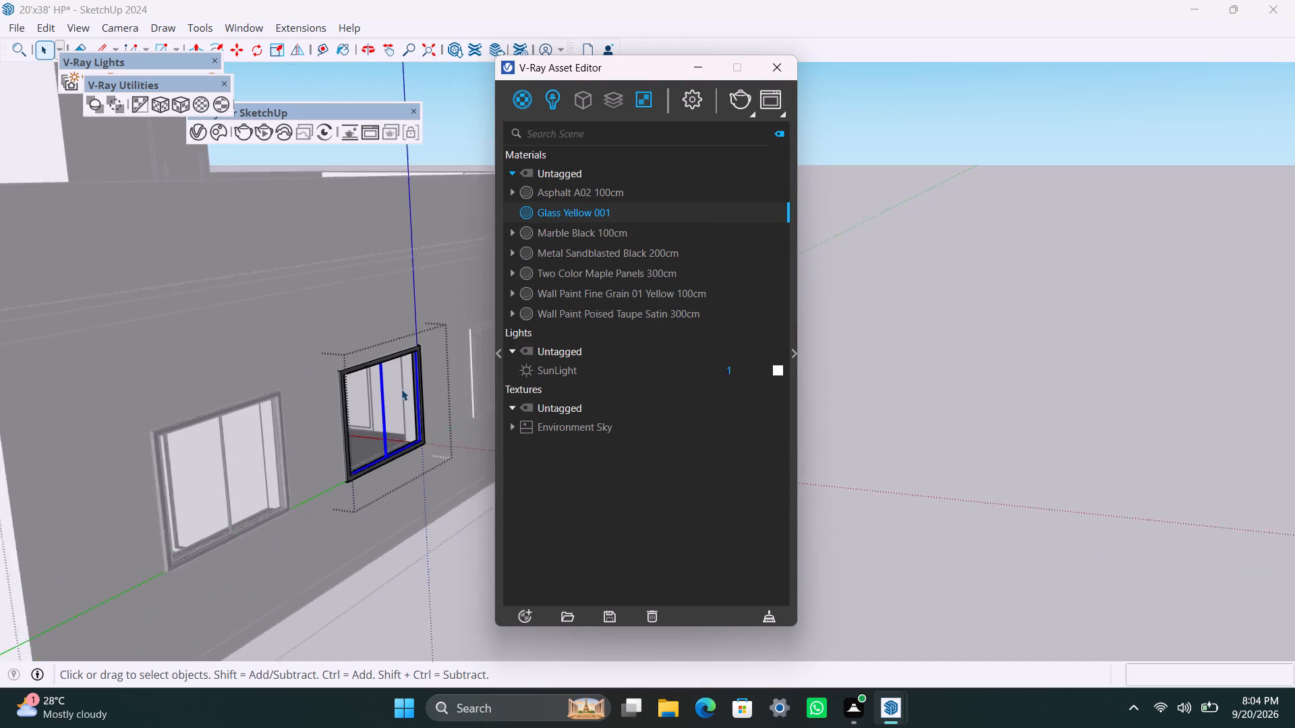
scroll(134, 610, "down", 5)
middle_click_drag(200, 599, 5, 689, "shift")
scroll(87, 681, "up", 3)
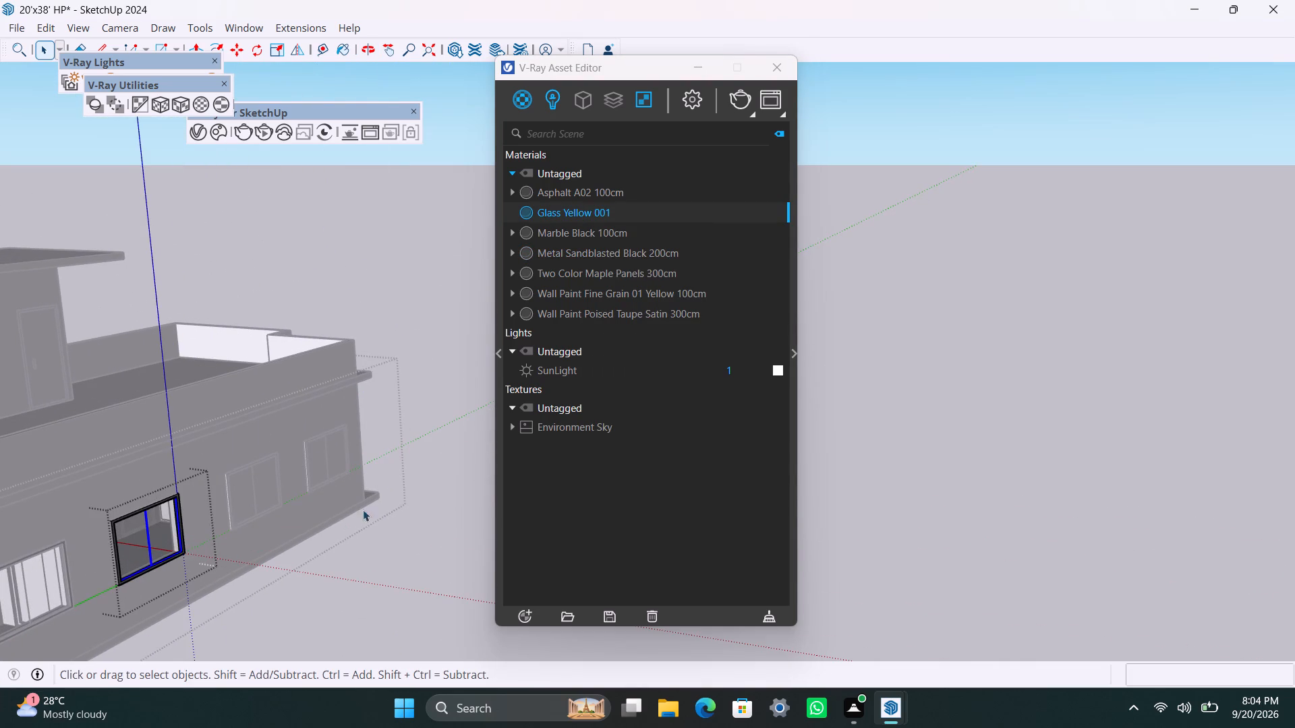
left_click(371, 509)
scroll(258, 591, "up", 20)
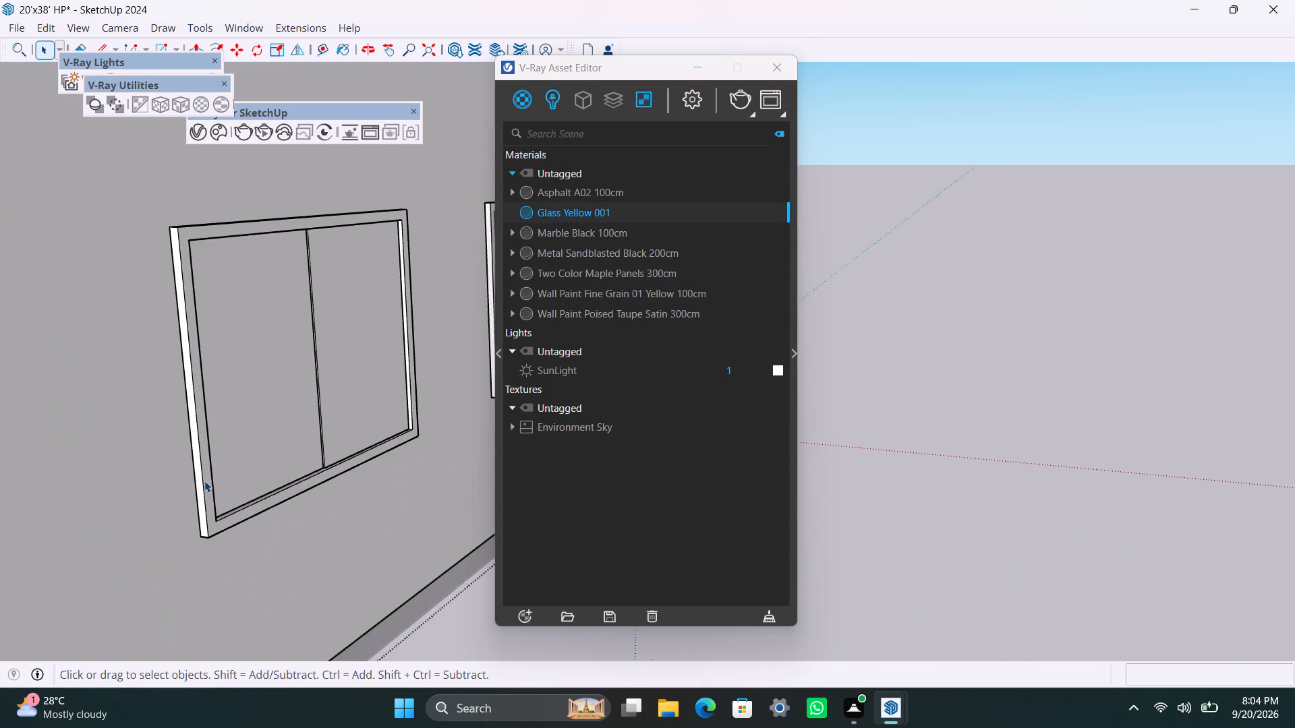
scroll(204, 481, "up", 2)
triple_click(205, 477)
left_click(205, 477)
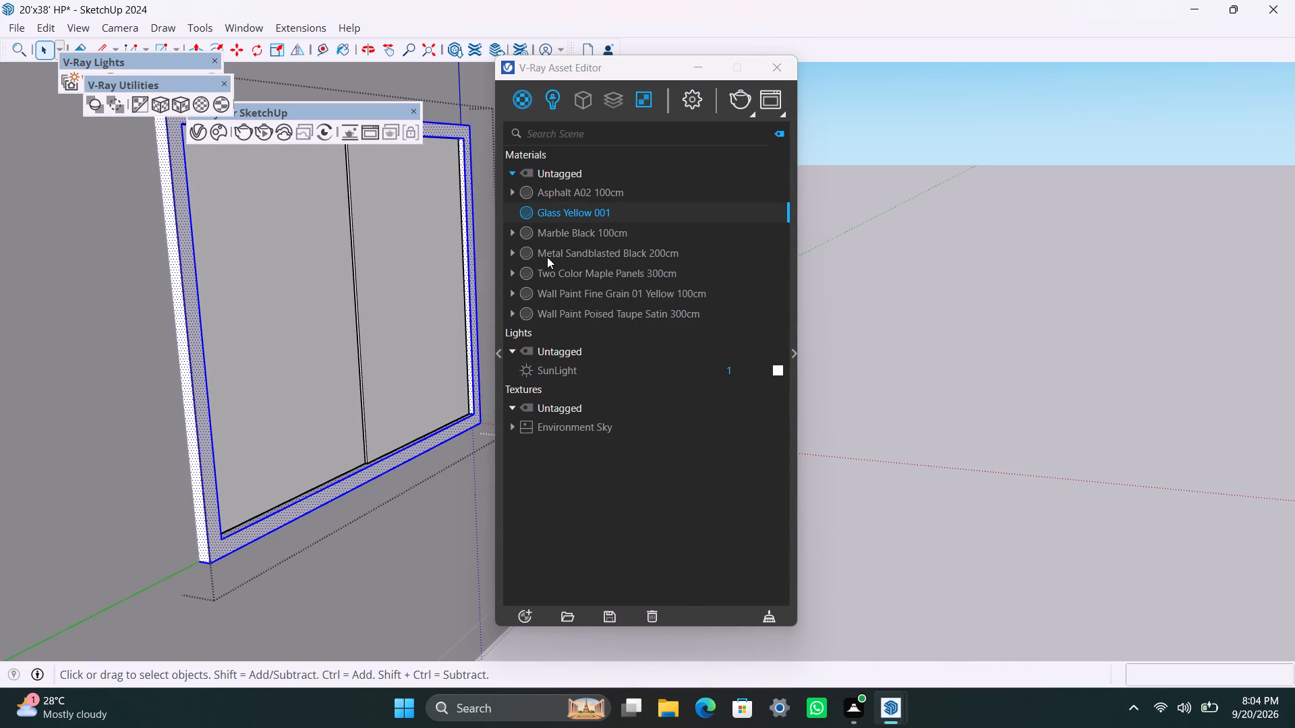
left_click(547, 257)
right_click(548, 257)
left_click(563, 287)
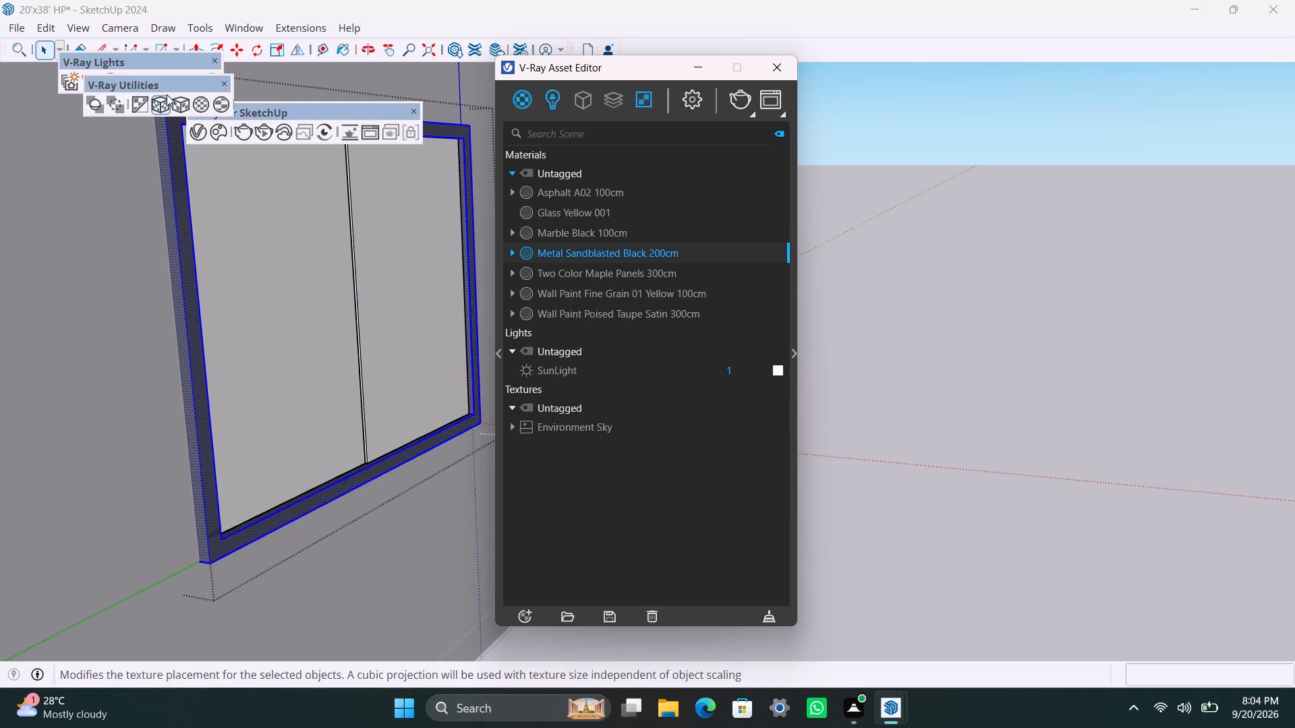
left_click(179, 100)
Apply the Glass Yellow 001 material to both panes of the long wall's third window.
left_click(261, 307)
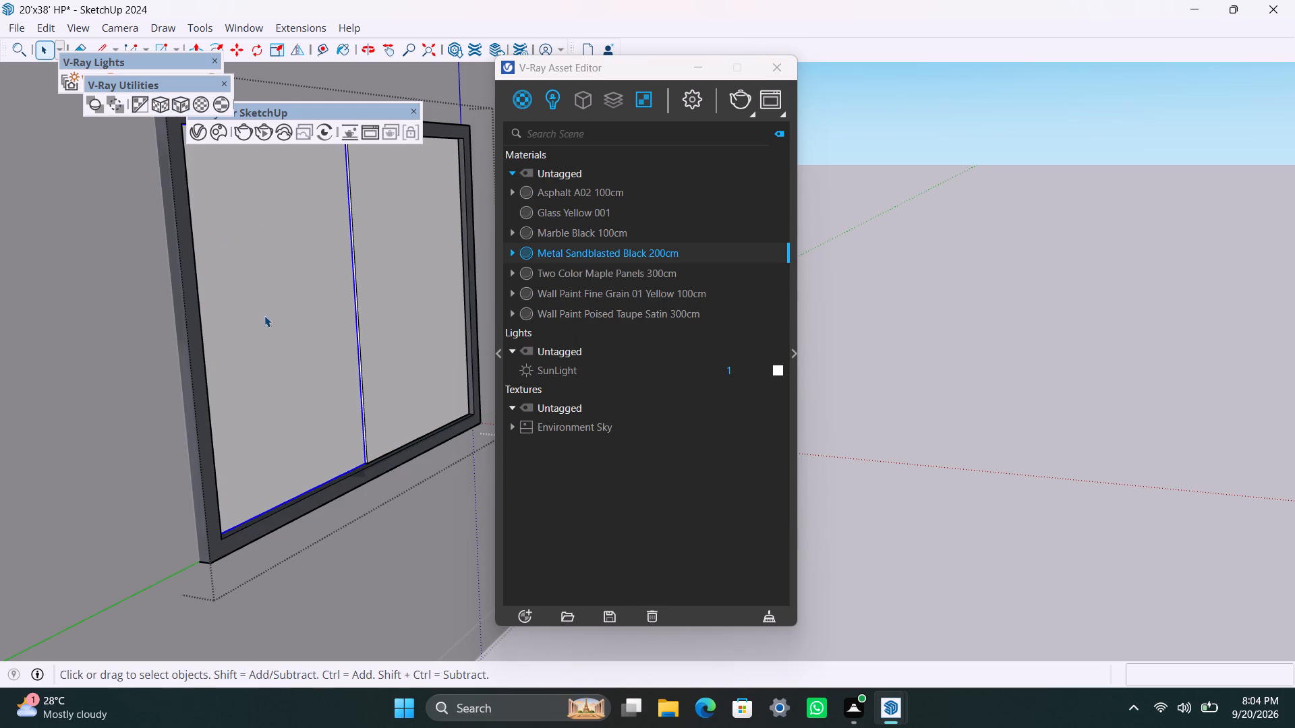
left_click(430, 328, "shift")
left_click(583, 216)
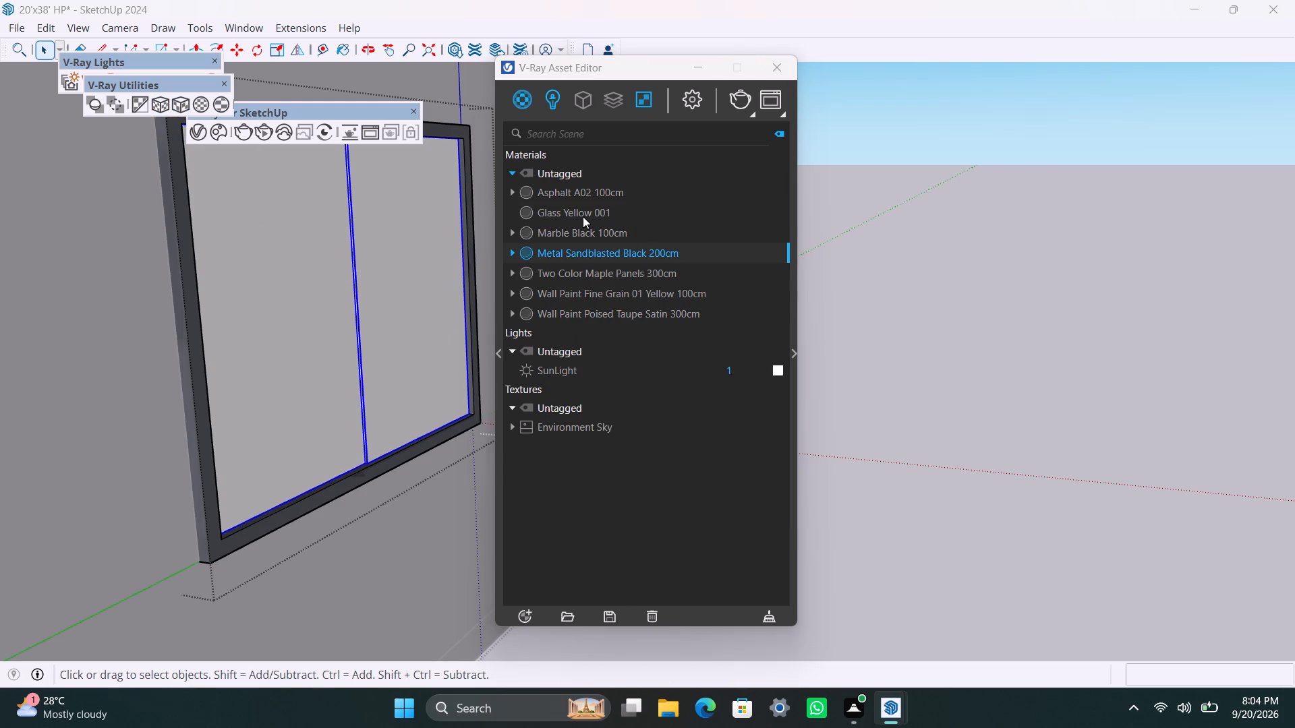
right_click(583, 216)
left_click(598, 249)
scroll(301, 473, "down", 17)
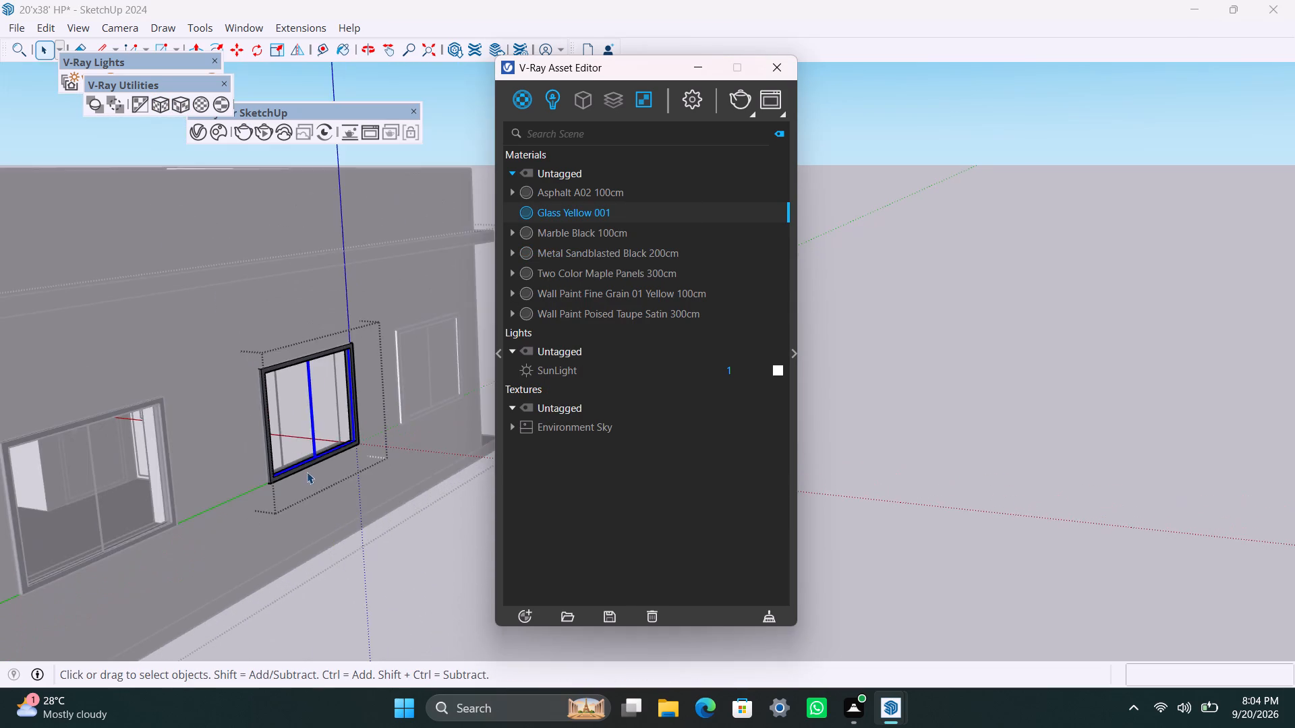
Apply Metal Sandblasted Black 200cm to the frame of the long wall's fourth window from the corner, with V-Ray cubic projection fitted to its bounding box.
middle_click_drag(307, 473, 209, 548)
left_click(316, 633)
scroll(330, 600, "up", 9)
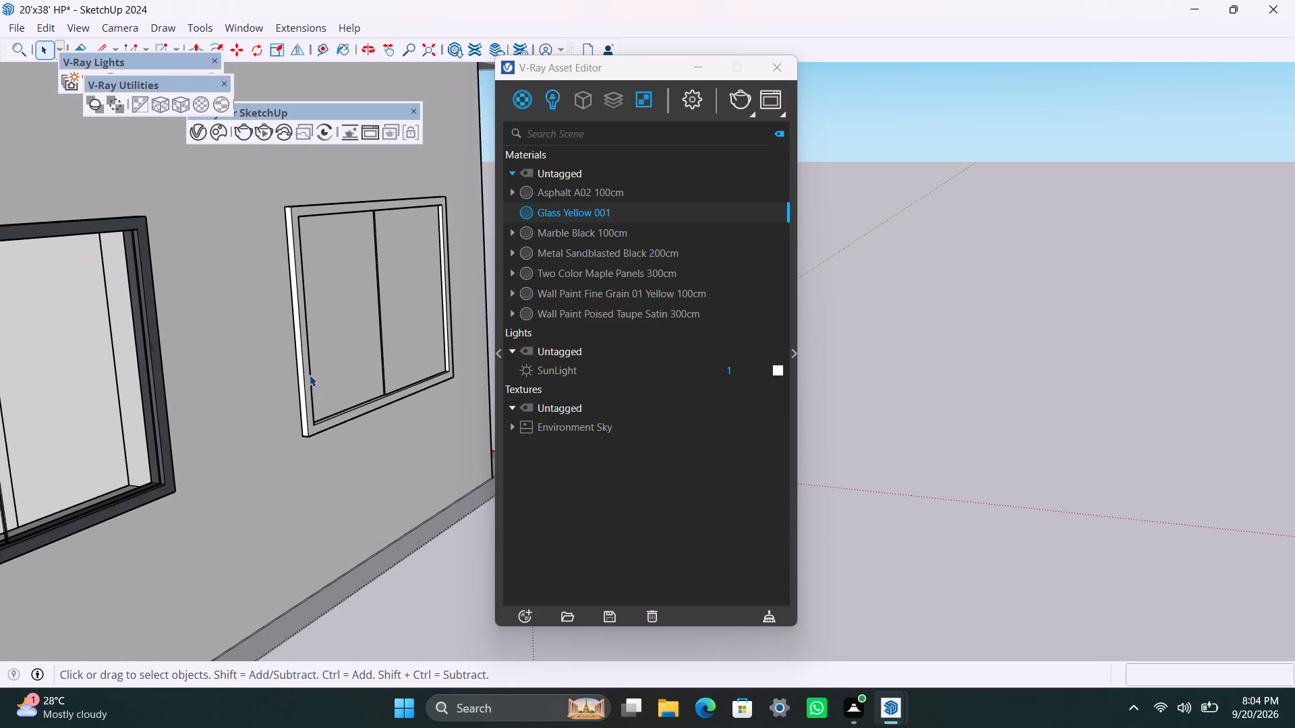
scroll(308, 359, "up", 4)
triple_click(308, 353)
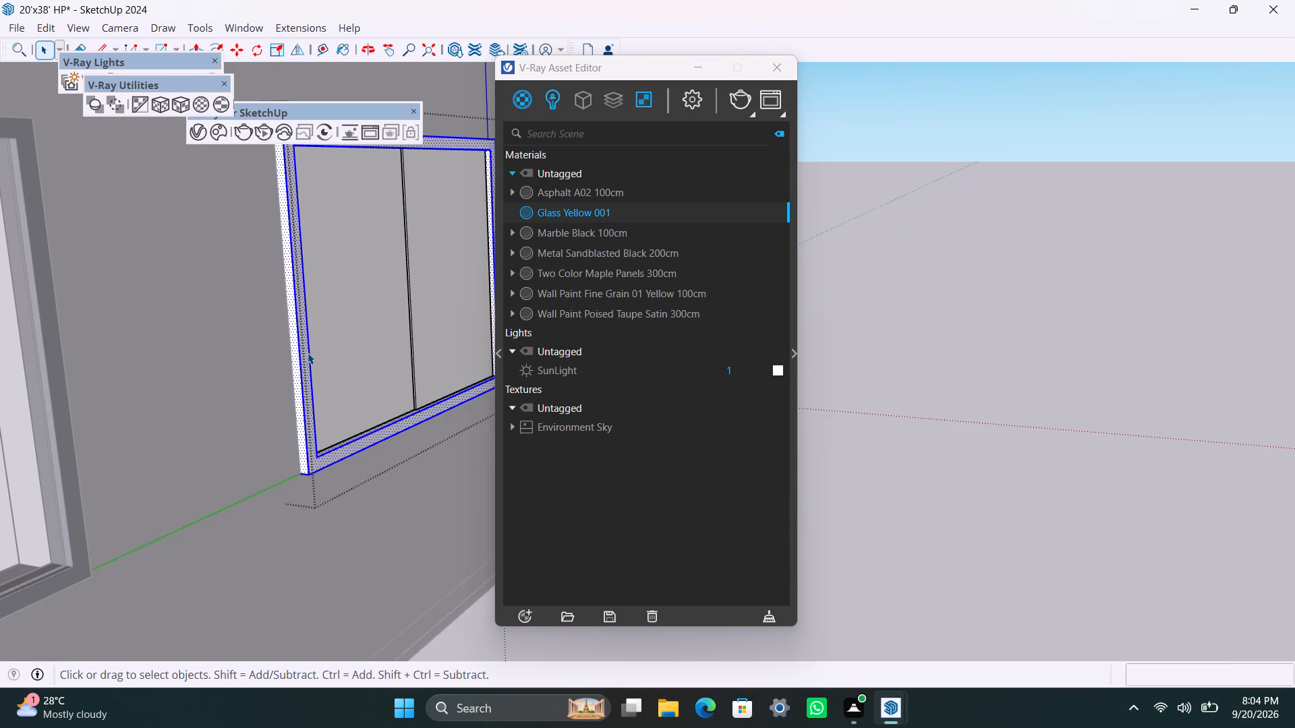
left_click(585, 253)
right_click(585, 253)
left_click(594, 287)
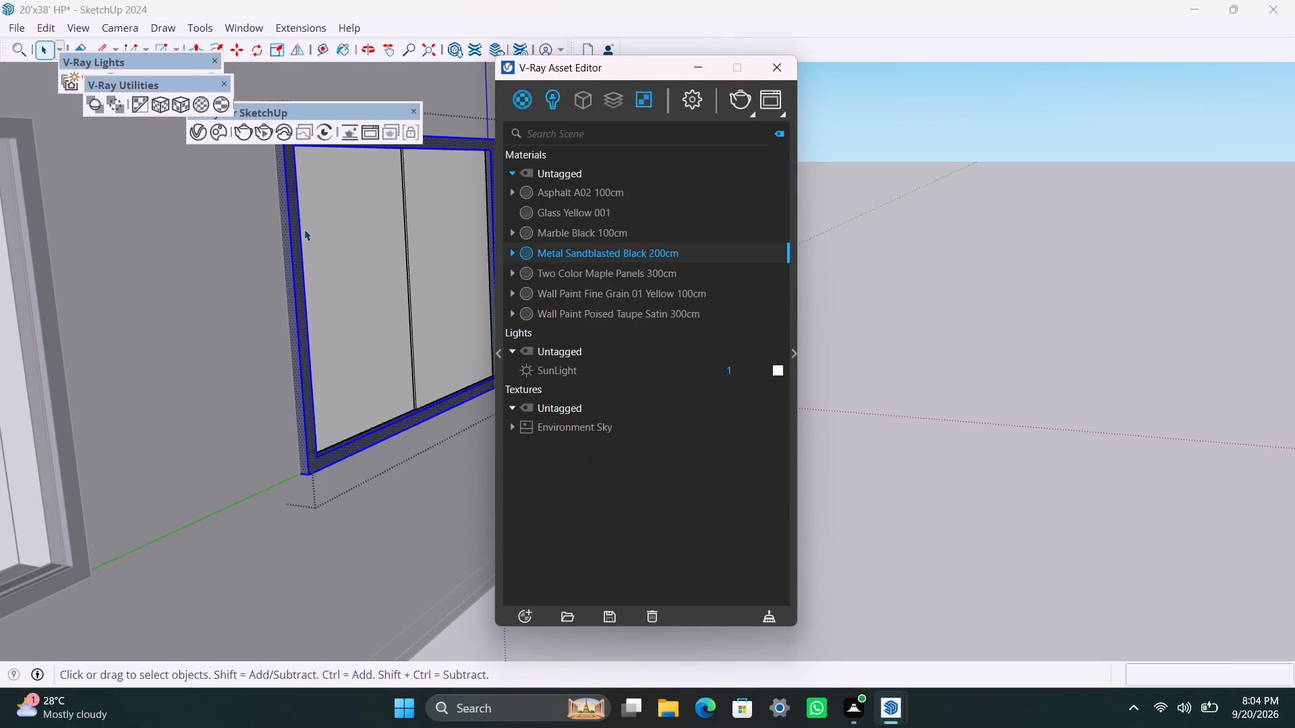
left_click(189, 100)
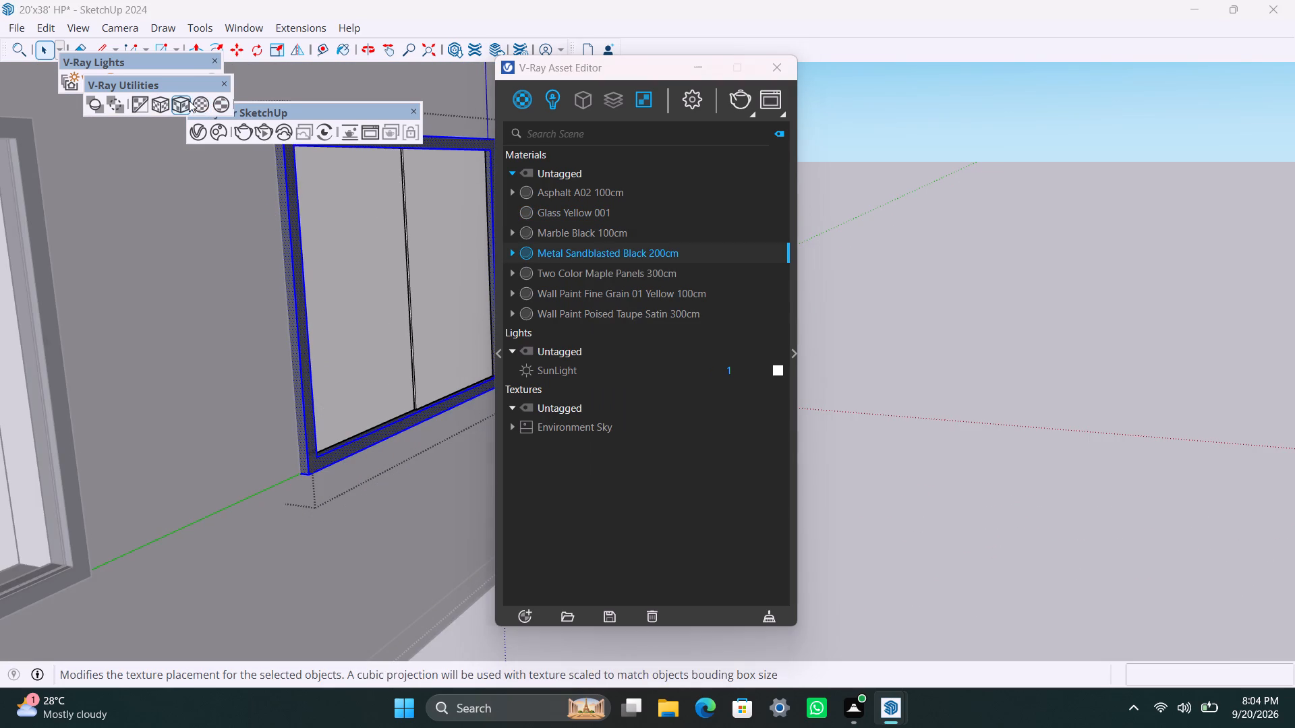
Apply the Glass Yellow 001 material to both panes of the long wall's fourth window.
left_click(366, 274)
left_click(446, 270, "shift")
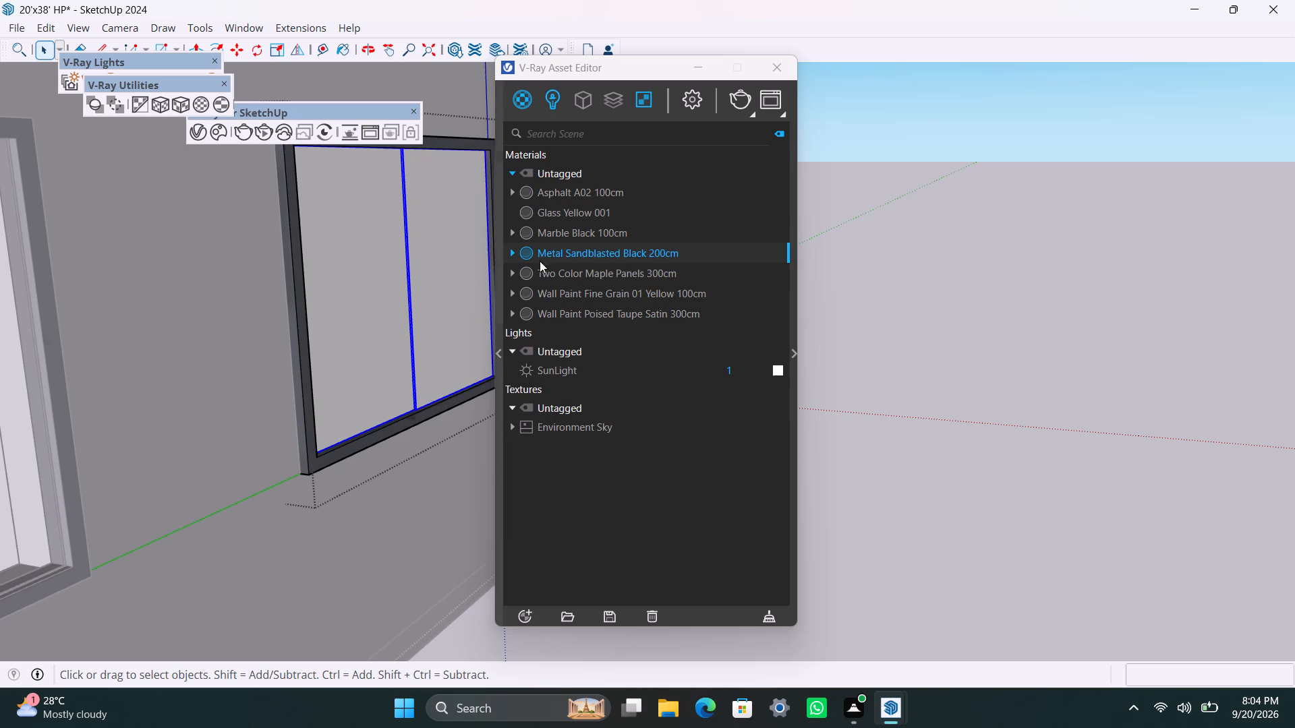
left_click(567, 216)
right_click(566, 216)
left_click(574, 247)
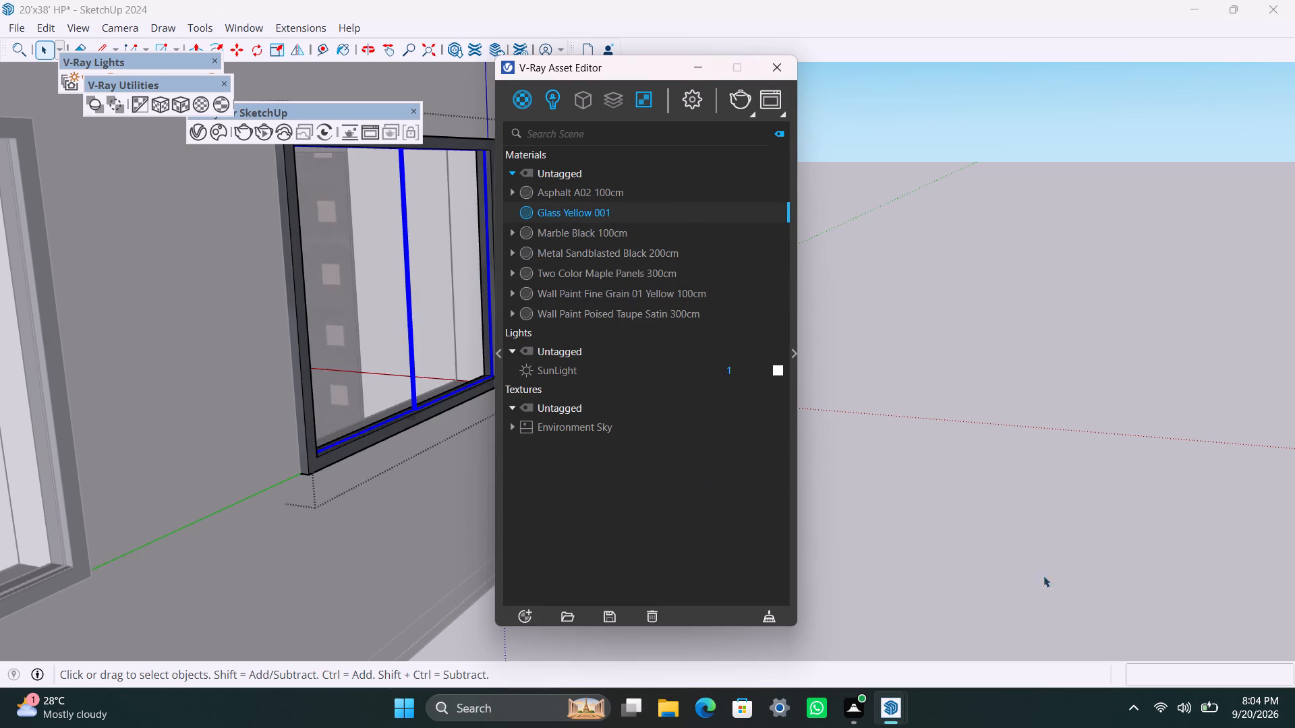
scroll(1086, 543, "down", 20)
scroll(1086, 543, "down", 4)
scroll(538, 291, "down", 10)
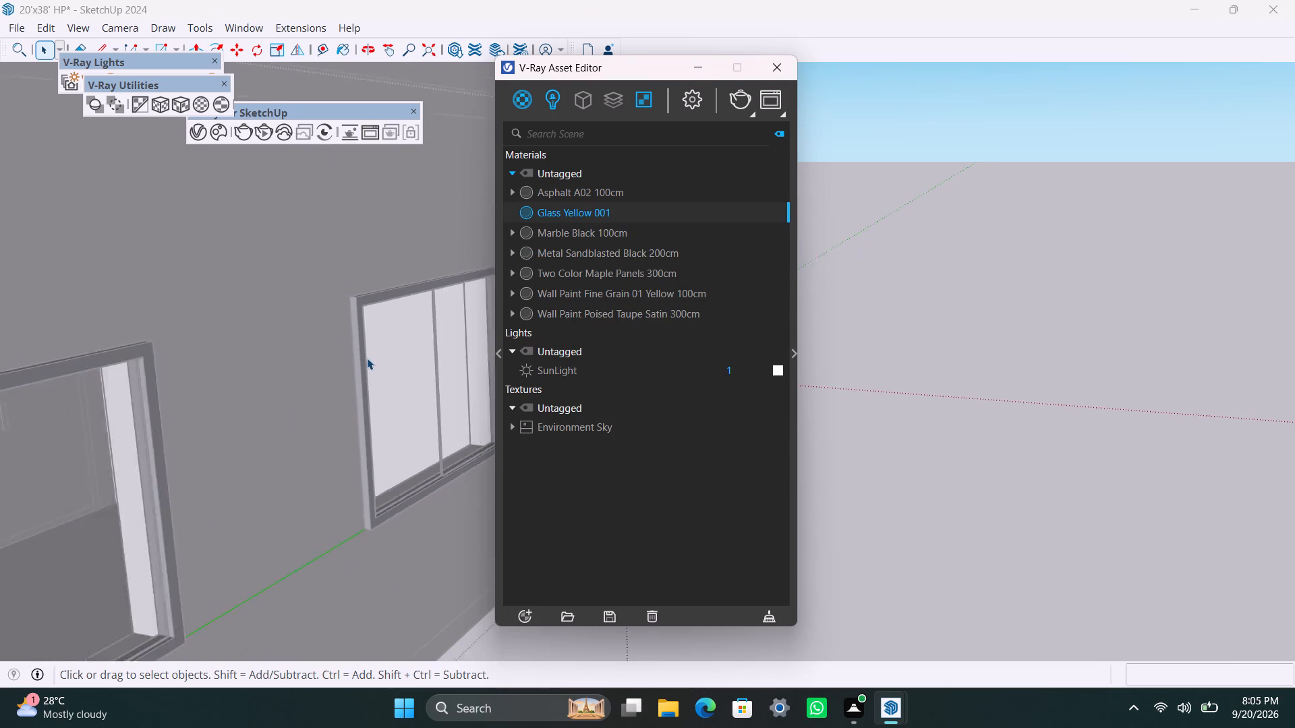
scroll(367, 358, "down", 20)
middle_click_drag(355, 340, 115, 476)
scroll(202, 420, "up", 3)
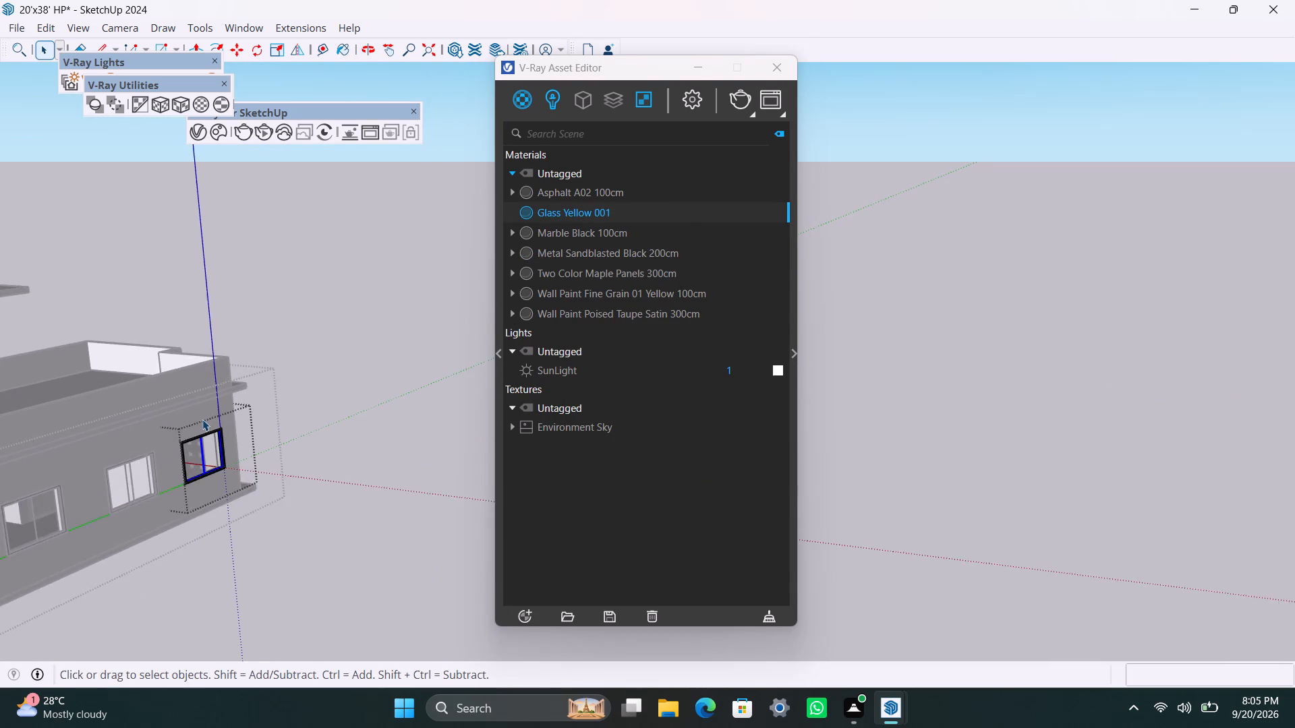
left_click(303, 380)
left_click(308, 348)
Apply Metal Sandblasted Black 200cm to the frame of the rooftop stair tower's door, with V-Ray cubic projection fitted to its bounding box.
scroll(308, 345, "down", 3)
middle_click_drag(309, 353, 0, 412)
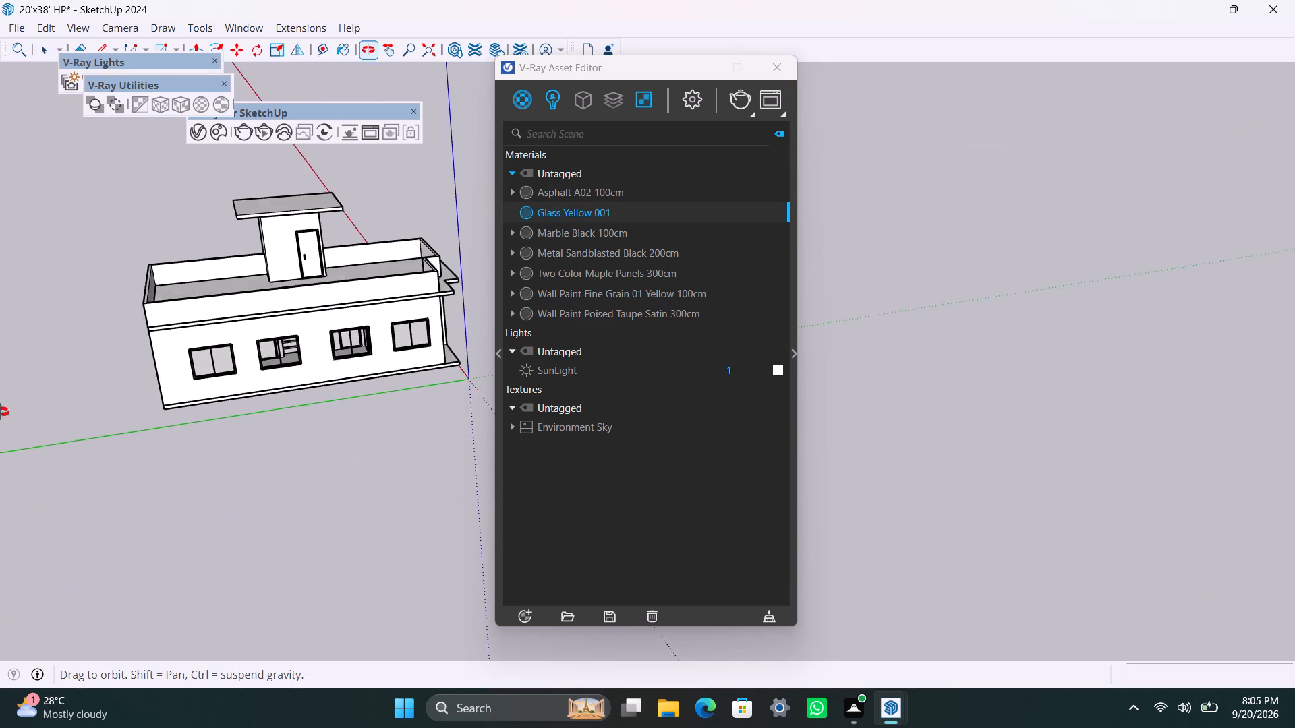
middle_click_drag(0, 412, 5, 406)
scroll(610, 303, "down", 5)
scroll(424, 332, "down", 12)
middle_click_drag(426, 315, 69, 381)
scroll(592, 295, "up", 4)
scroll(336, 290, "up", 2)
middle_click_drag(368, 279, 54, 480)
scroll(540, 392, "up", 10)
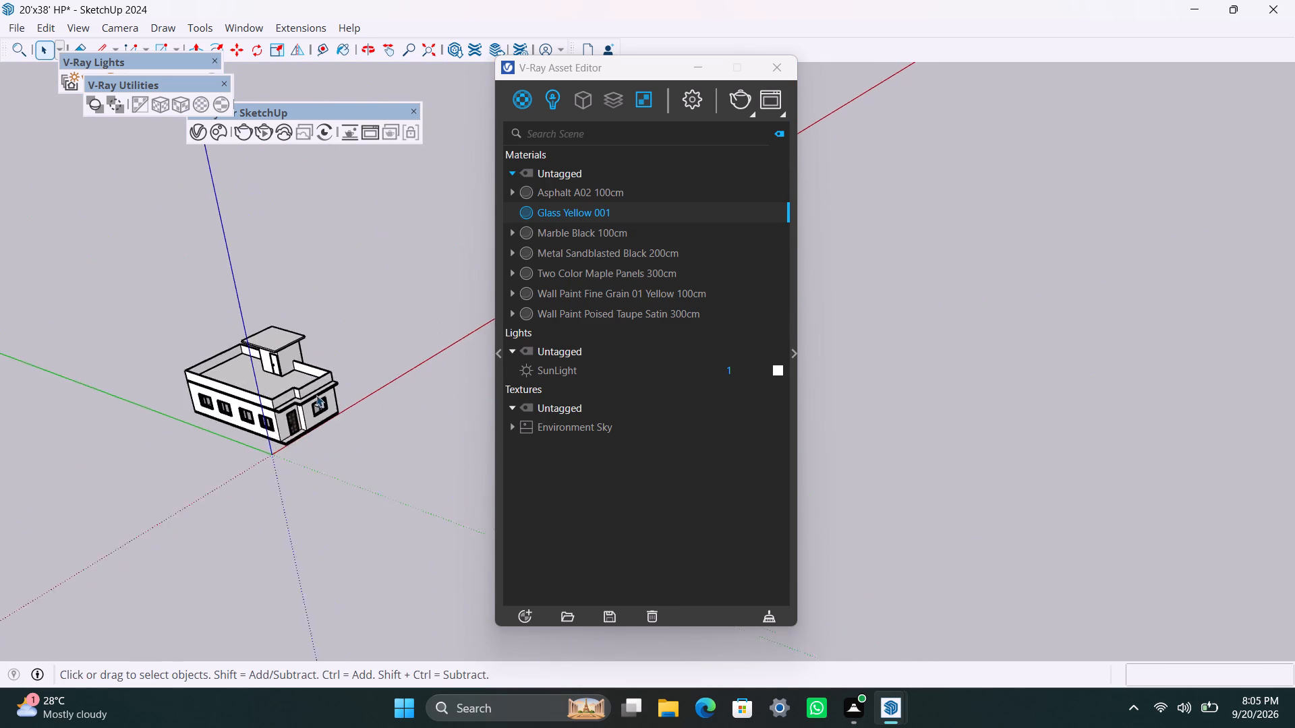
scroll(316, 395, "up", 10)
scroll(243, 365, "up", 3)
middle_click_drag(214, 367, 438, 499)
scroll(423, 419, "up", 17)
triple_click(366, 254)
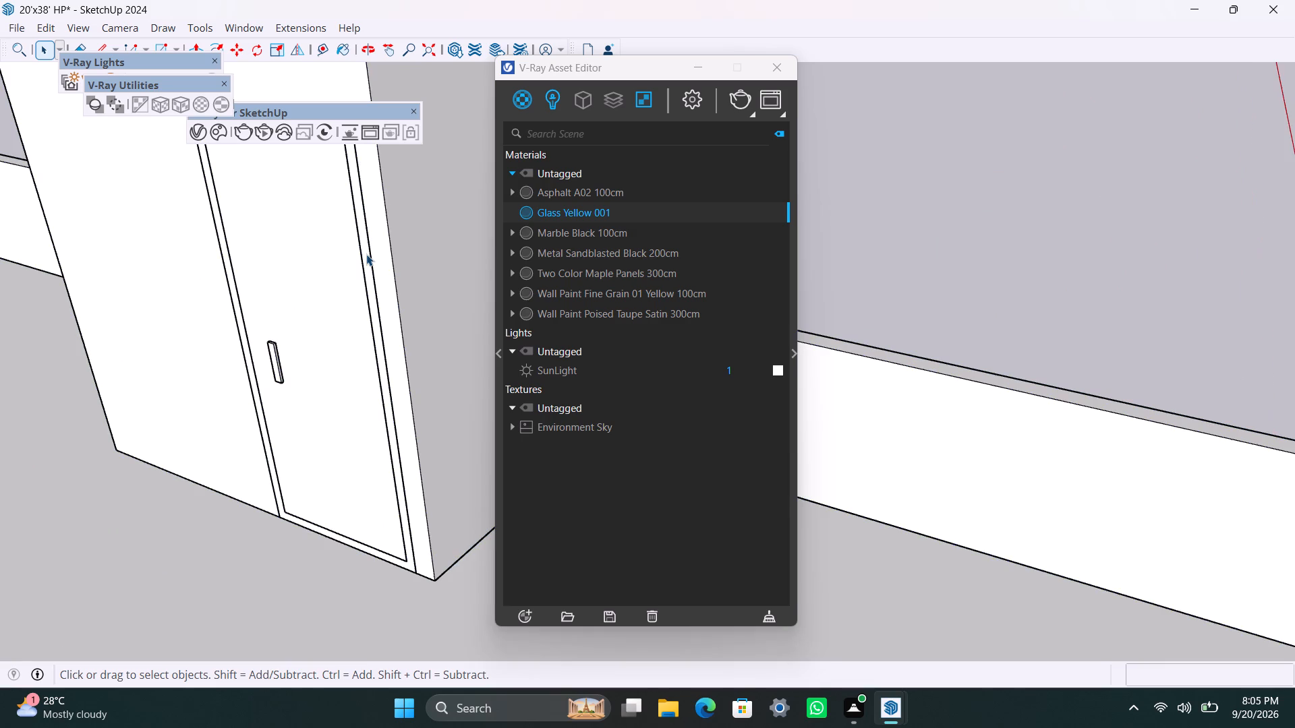
triple_click(366, 253)
scroll(366, 253, "up", 2)
double_click(366, 252)
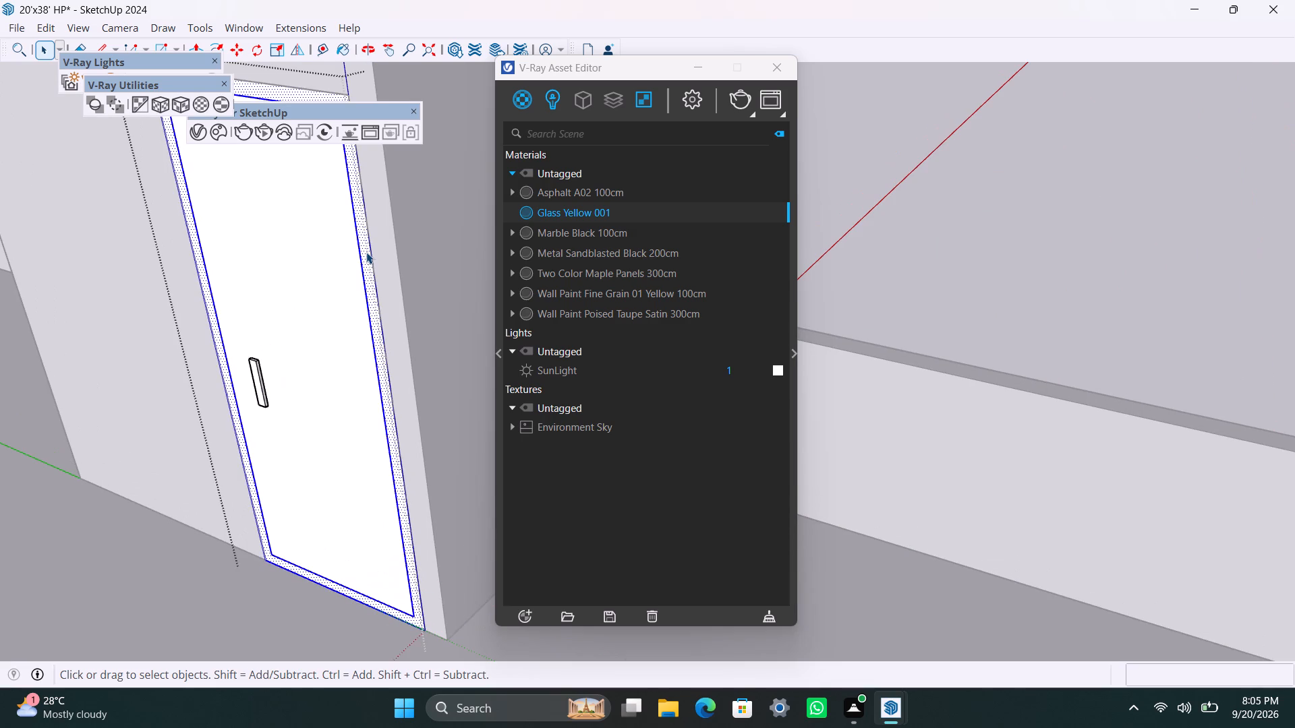
left_click(577, 255)
right_click(575, 254)
left_click(613, 291)
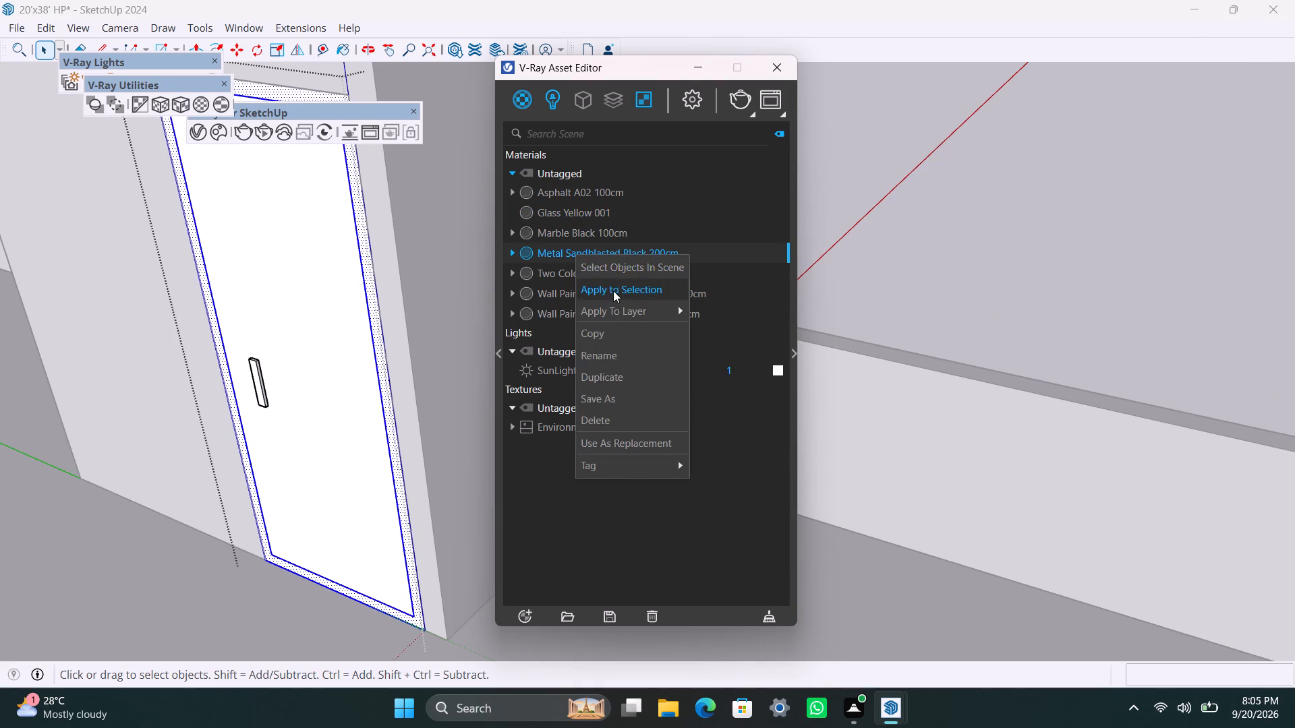
left_click(186, 108)
Apply the Metal Sandblasted Black 200cm material to the handle of the stair tower's door.
scroll(274, 446, "up", 3)
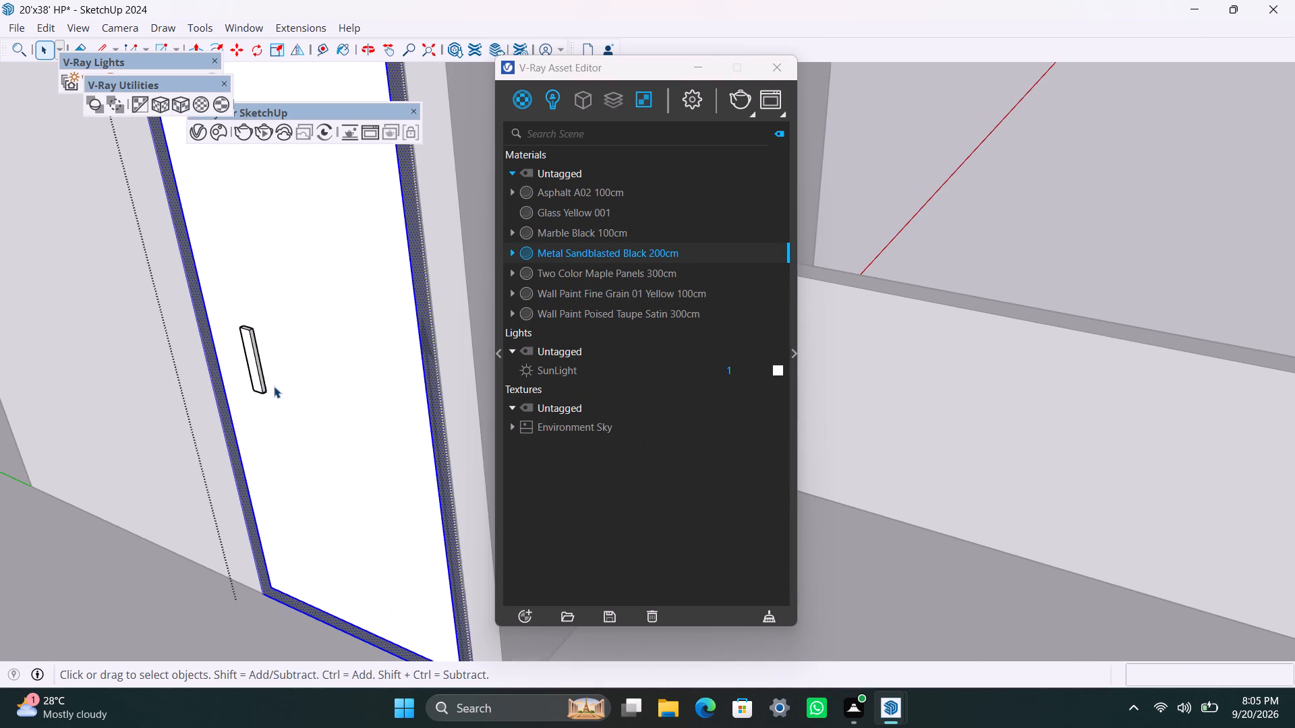
left_click(253, 355)
triple_click(253, 354)
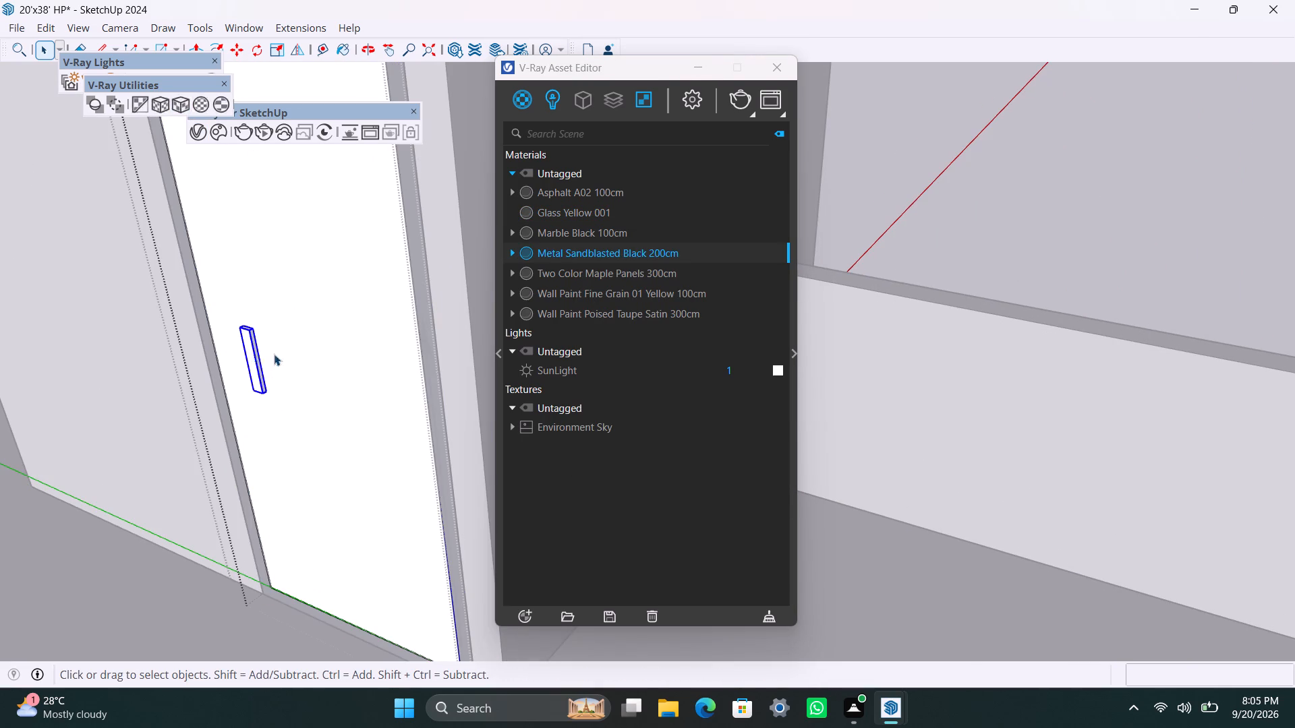
right_click(623, 251)
left_click(656, 279)
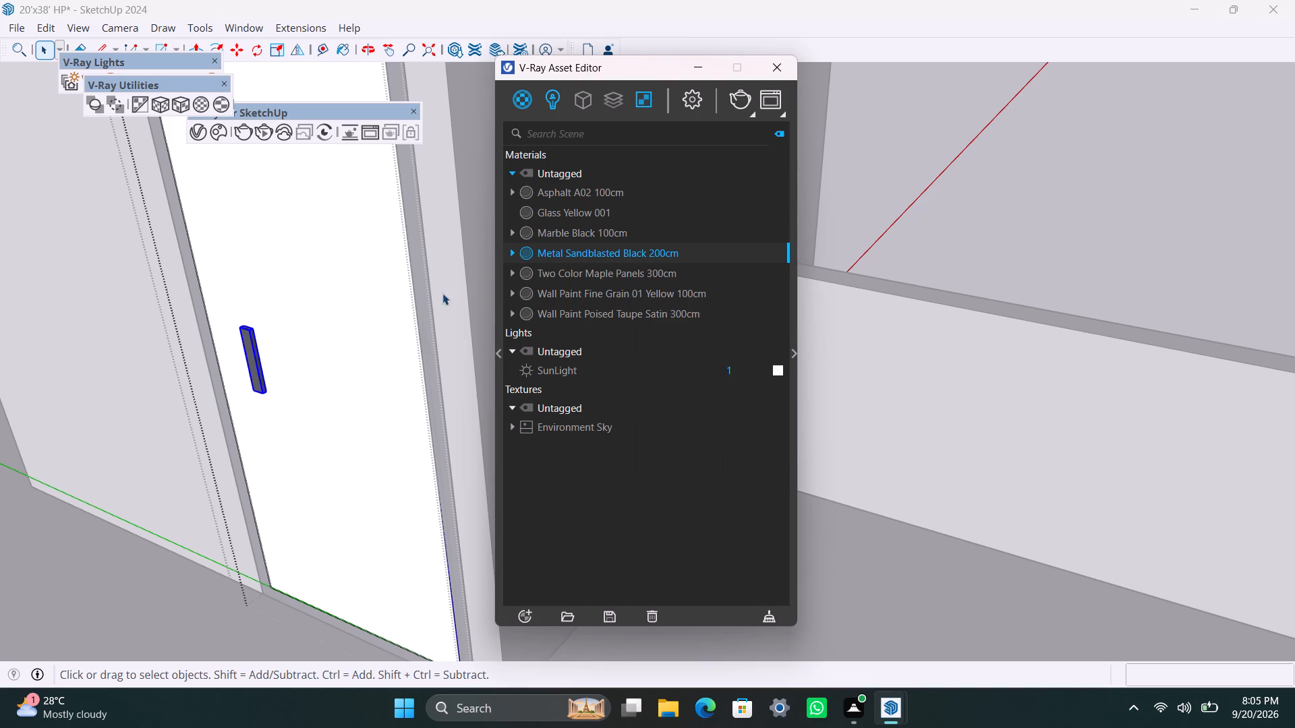
Apply the Two Color Maple Panels 300cm material to the leaf of the stair tower's door and leave the group.
left_click(381, 255)
double_click(379, 254)
double_click(379, 254)
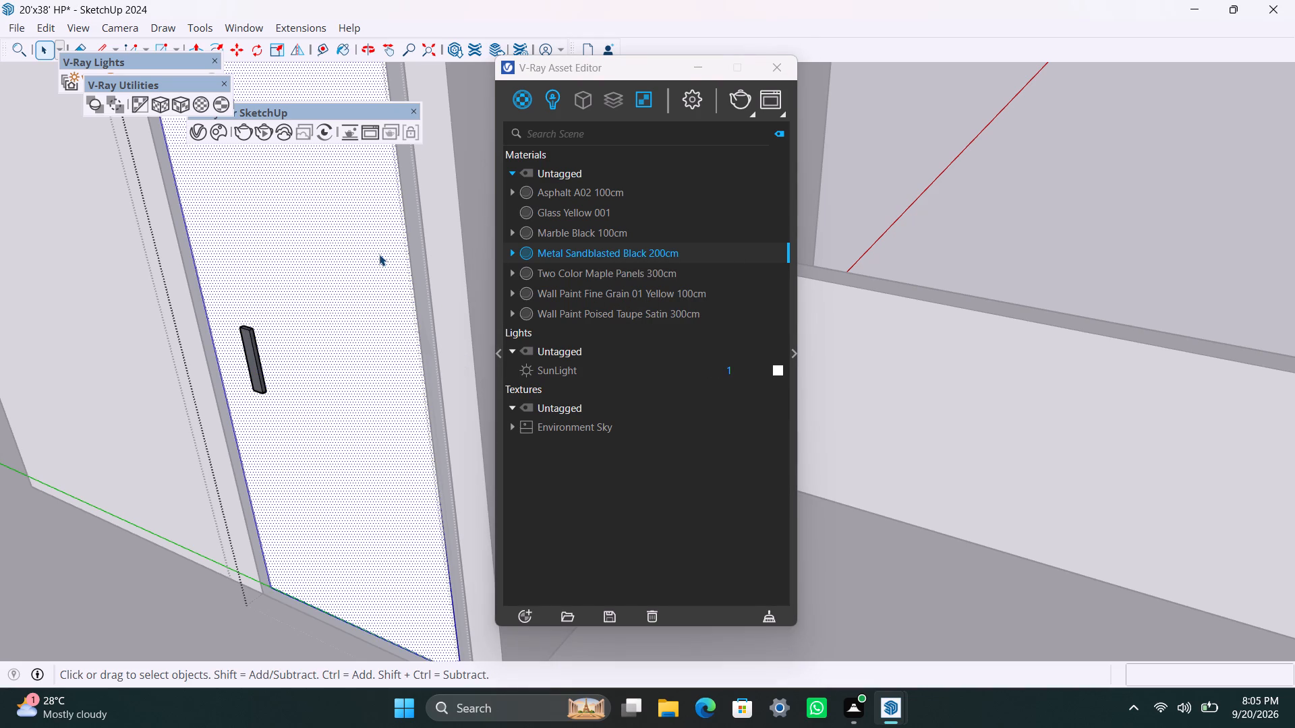
left_click(577, 279)
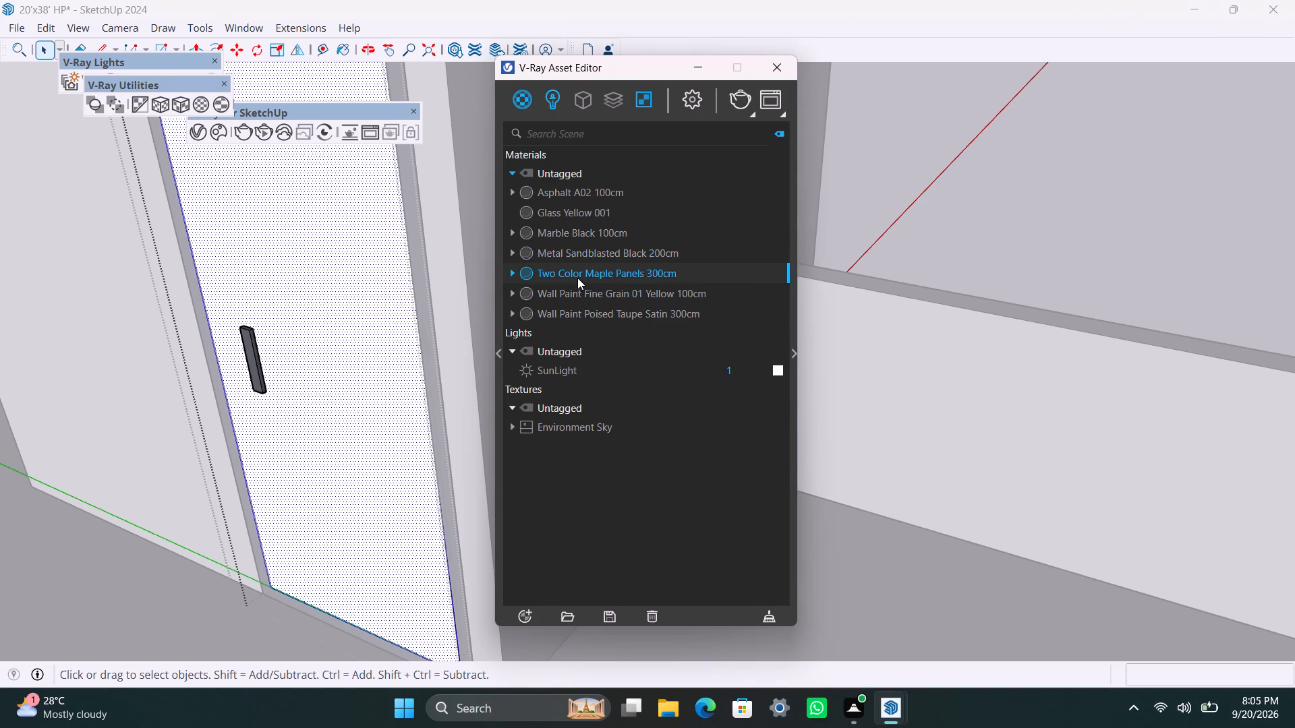
right_click(577, 278)
left_click(621, 307)
scroll(343, 343, "down", 19)
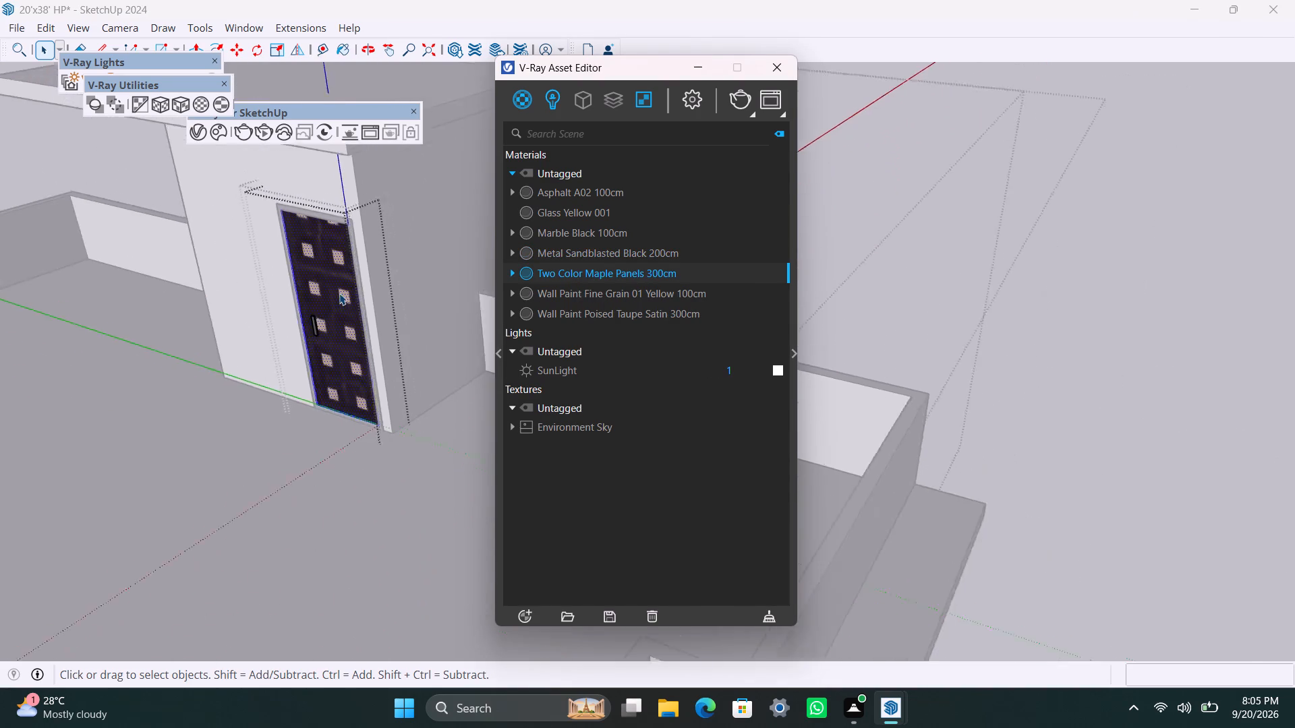
scroll(339, 293, "down", 7)
triple_click(283, 621)
triple_click(281, 621)
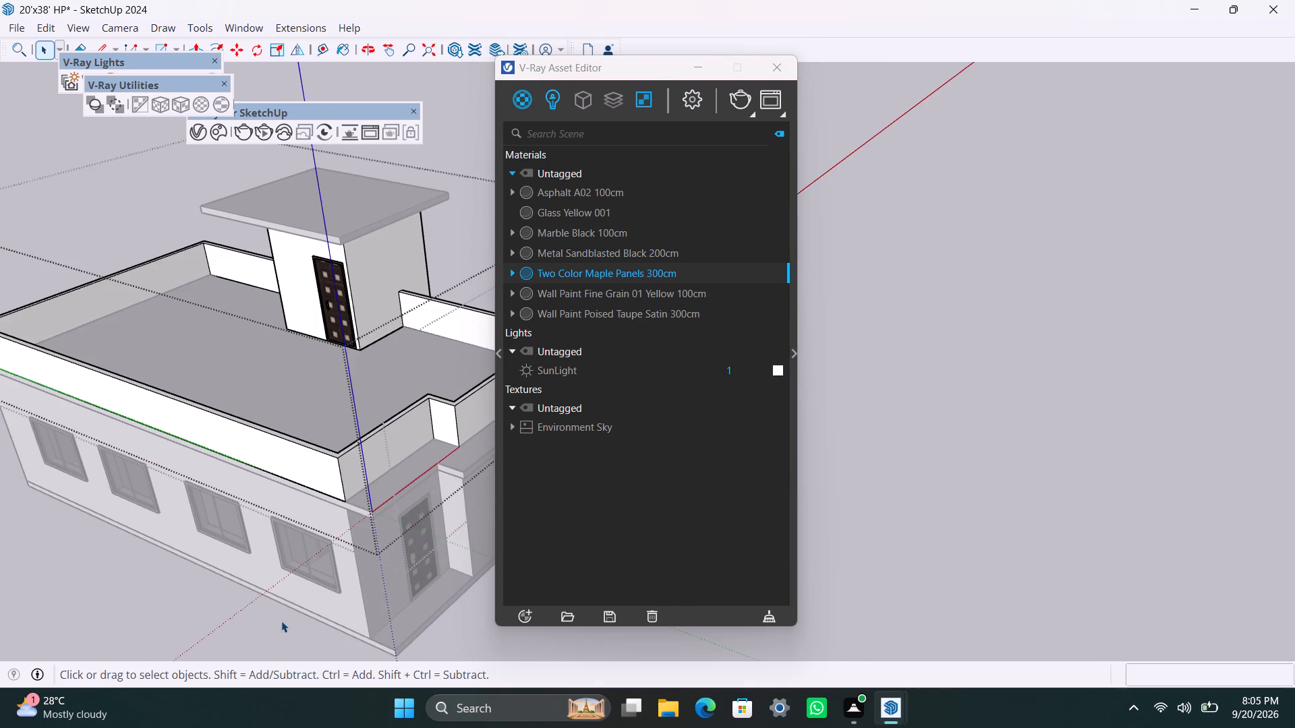
scroll(299, 462, "down", 10)
double_click(414, 137)
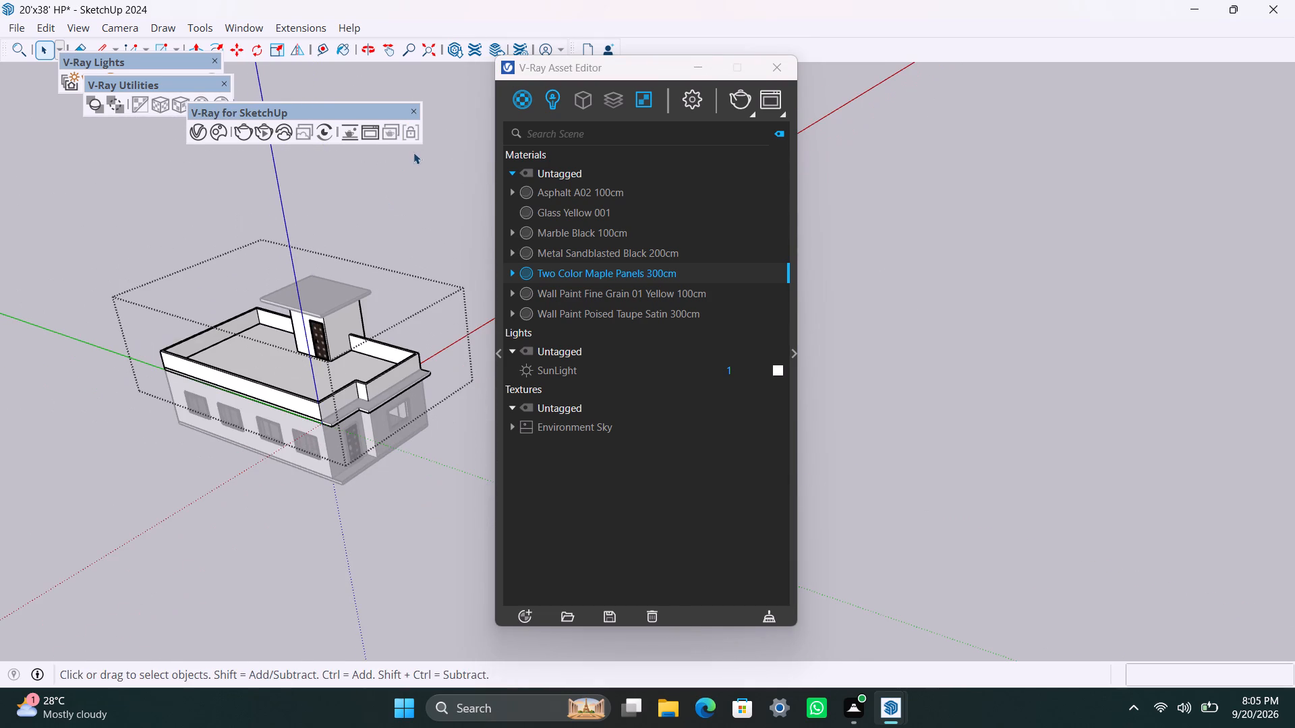
triple_click(444, 188)
Examine the stair tower, its roof slab and the rooftop parapet from several angles.
scroll(311, 392, "down", 5)
middle_click_drag(301, 482, 489, 539)
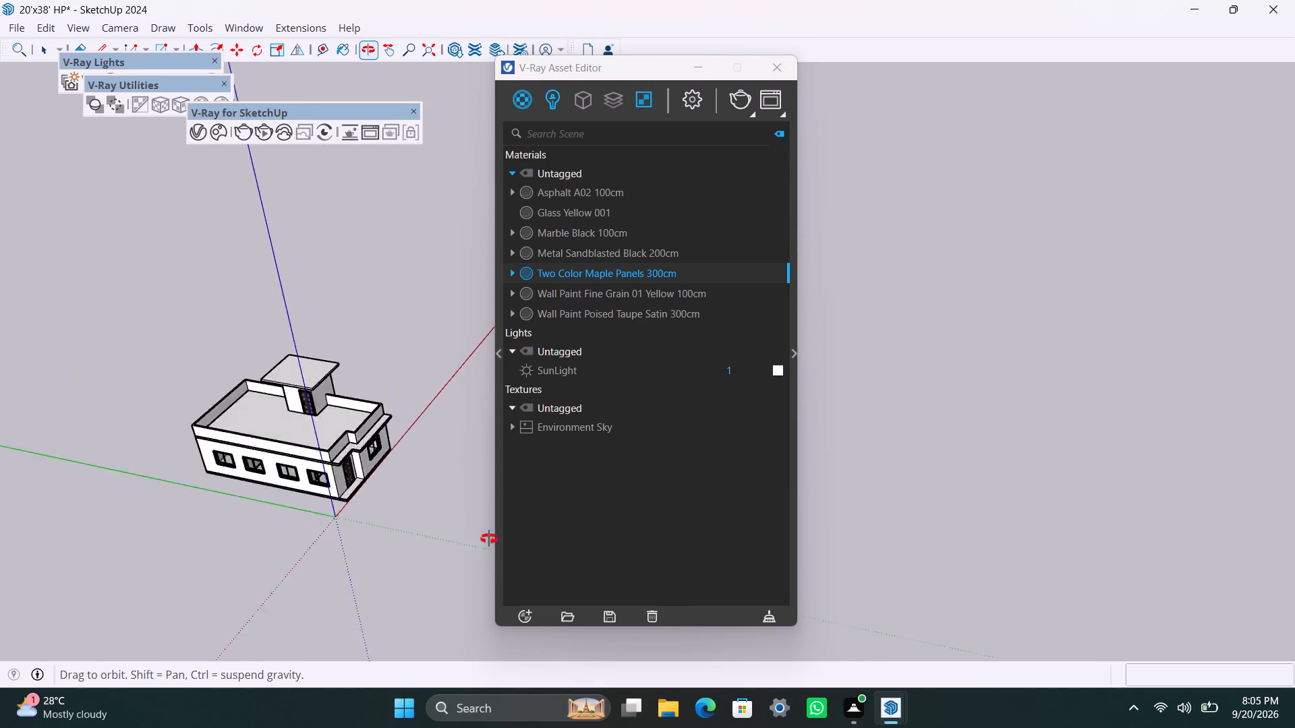
middle_click_drag(489, 539, 512, 543)
scroll(474, 542, "up", 5)
middle_click_drag(306, 526, 433, 455)
scroll(378, 417, "up", 2)
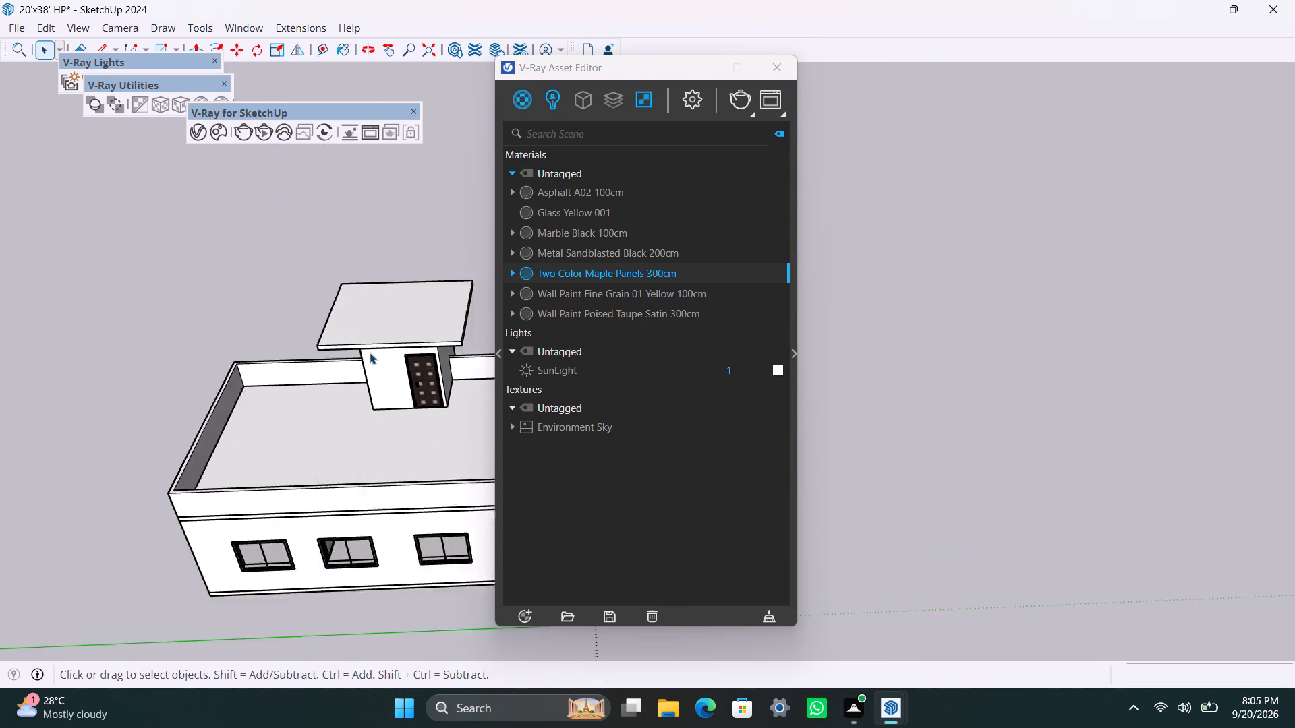
scroll(370, 353, "up", 3)
middle_click_drag(370, 351, 263, 346)
scroll(261, 373, "up", 3)
middle_click_drag(246, 450, 243, 324)
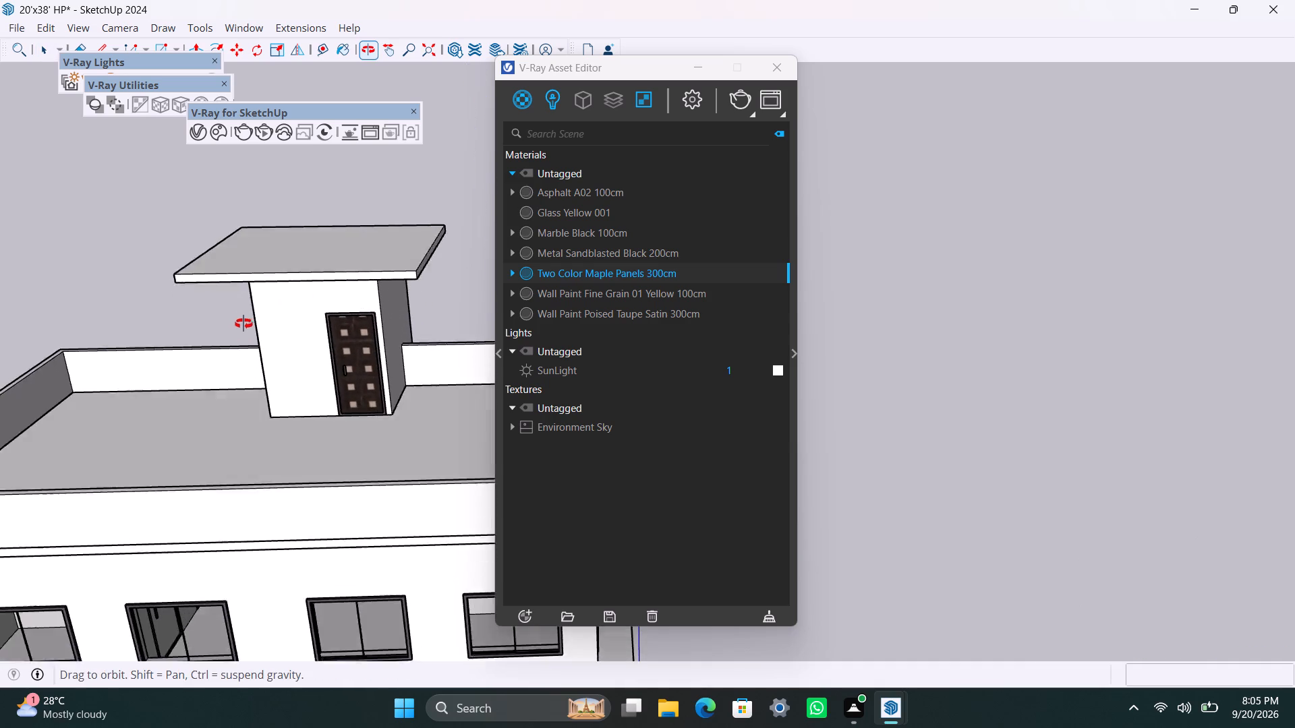
middle_click_drag(243, 324, 241, 319)
scroll(241, 324, "down", 4)
scroll(243, 340, "up", 3)
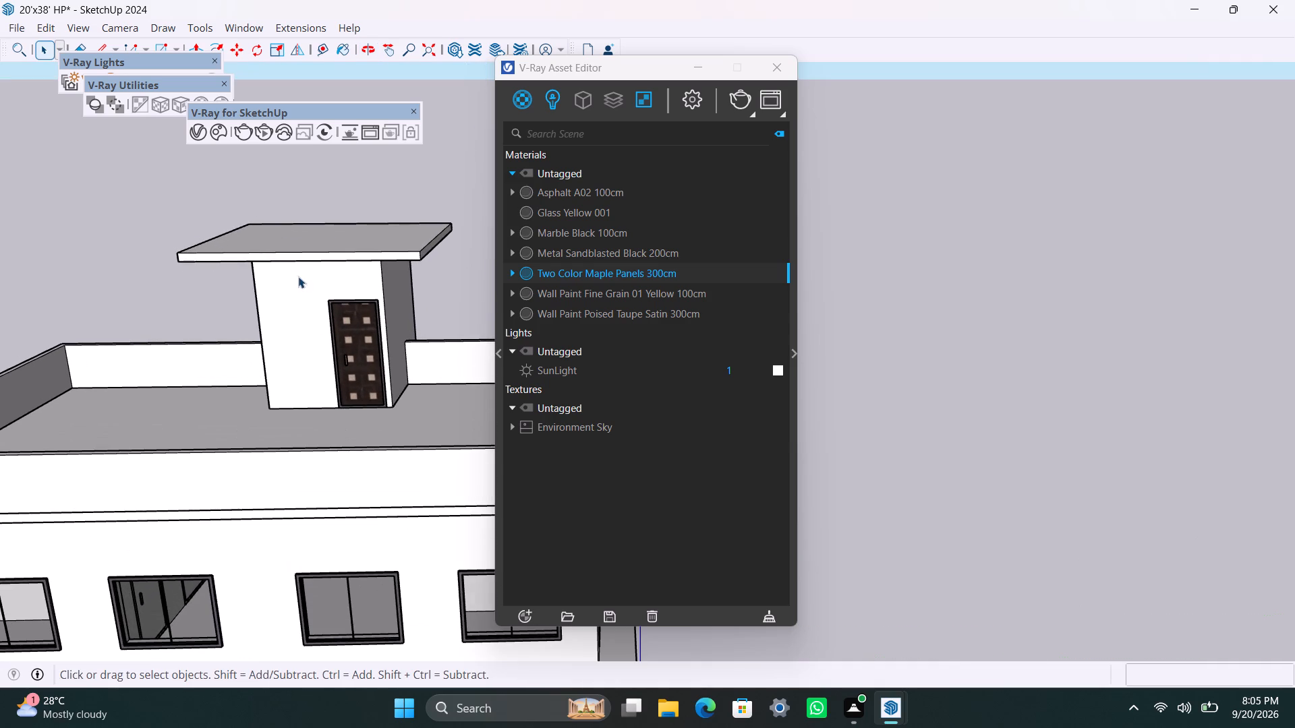
left_click(301, 255)
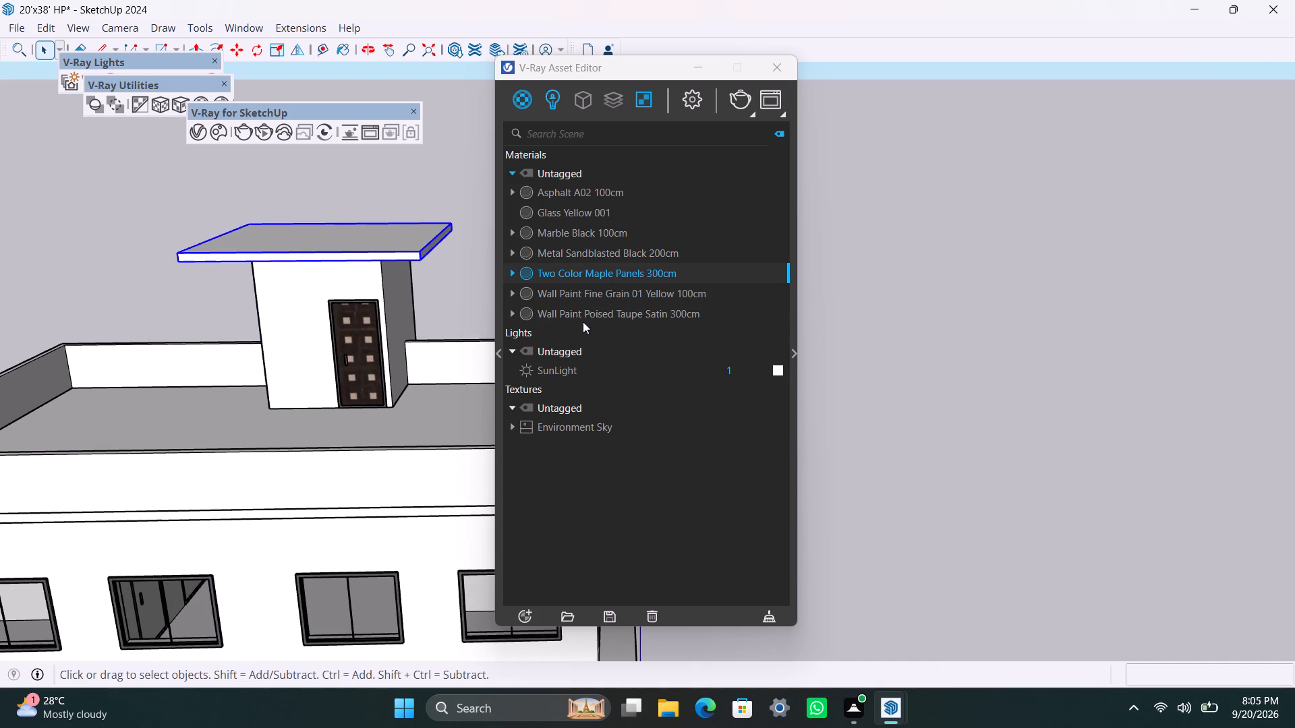
Apply Wall Paint Fine Grain 01 Yellow 100cm to the ground-floor exterior walls, with V-Ray cubic projection fitted to their bounding box.
scroll(289, 396, "down", 9)
middle_click_drag(269, 336, 0, 226)
scroll(293, 319, "down", 4)
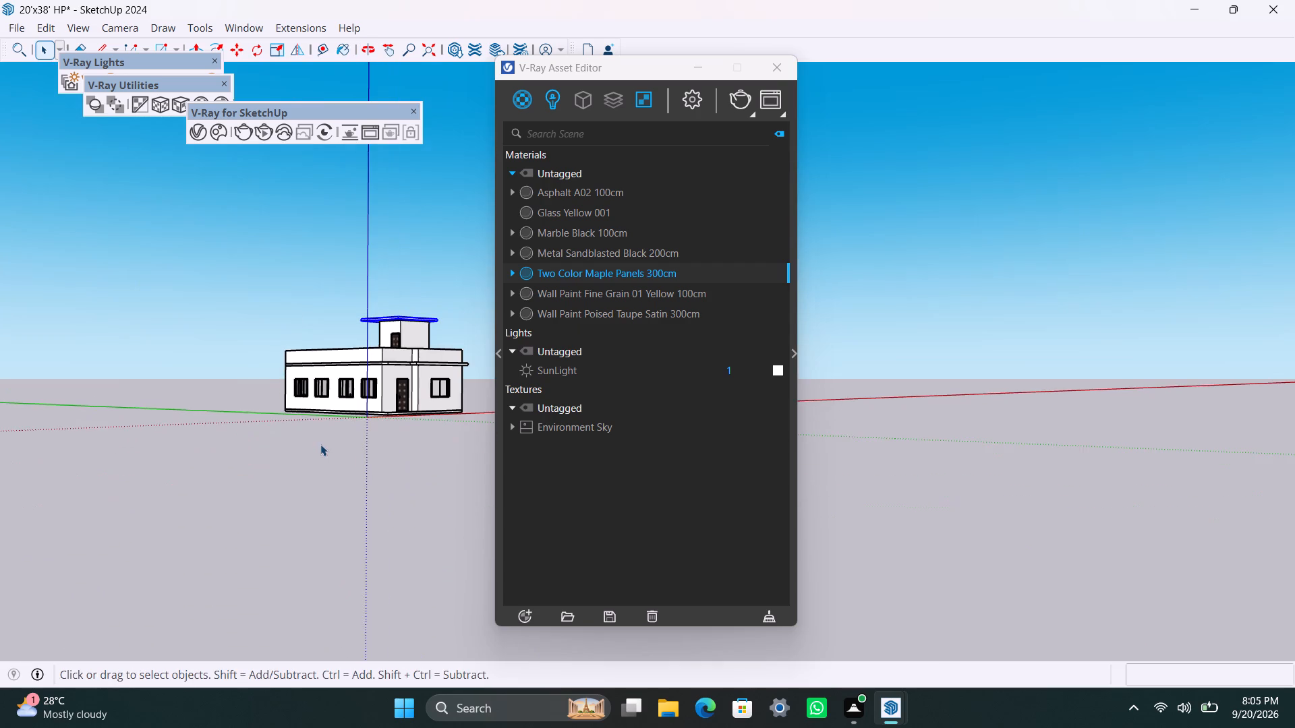
middle_click_drag(326, 447, 188, 486)
scroll(328, 487, "up", 3)
middle_click_drag(383, 494, 138, 485)
scroll(302, 407, "down", 3)
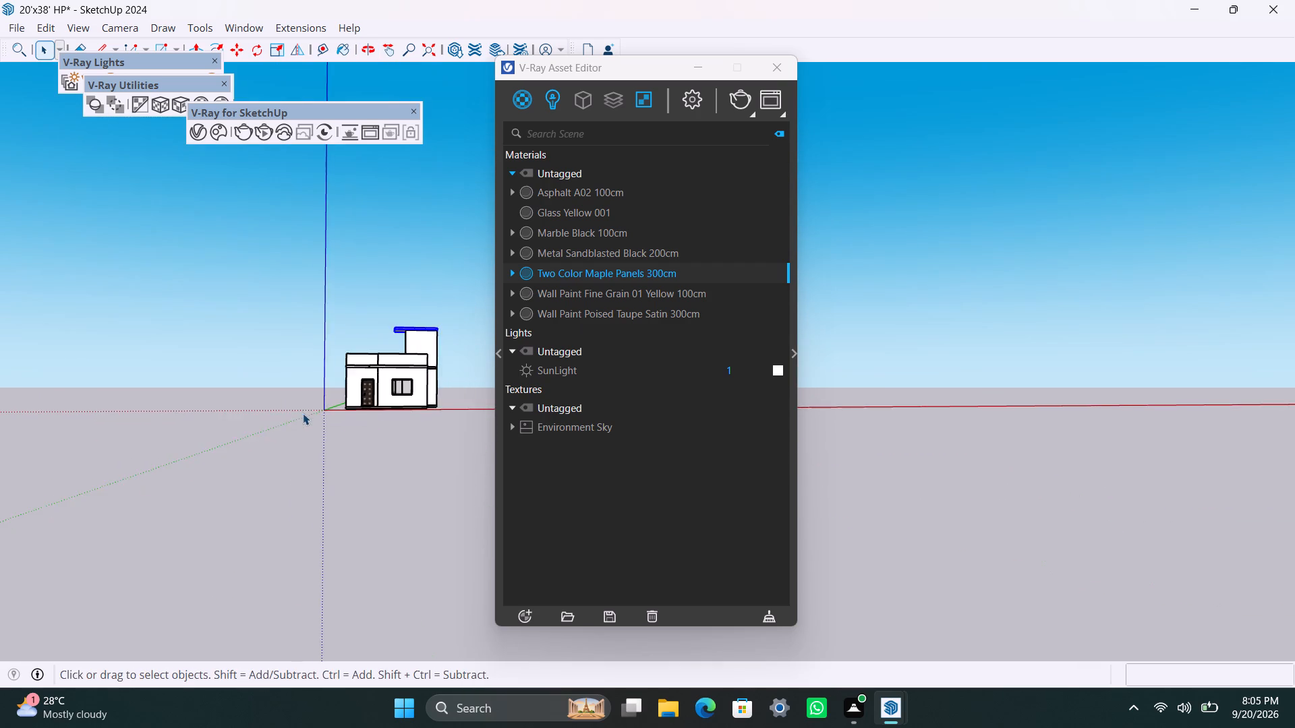
middle_click_drag(304, 415, 275, 599, "shift")
scroll(300, 595, "up", 14)
triple_click(353, 531)
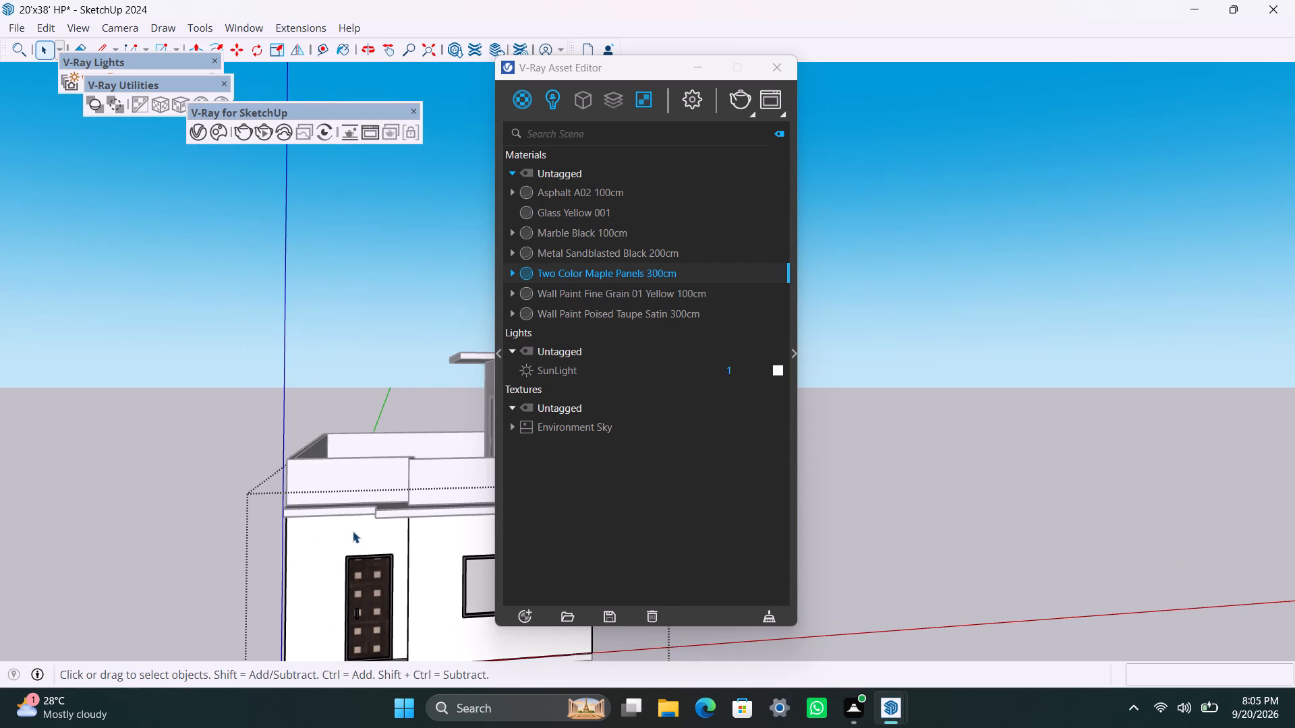
left_click(633, 295)
right_click(633, 295)
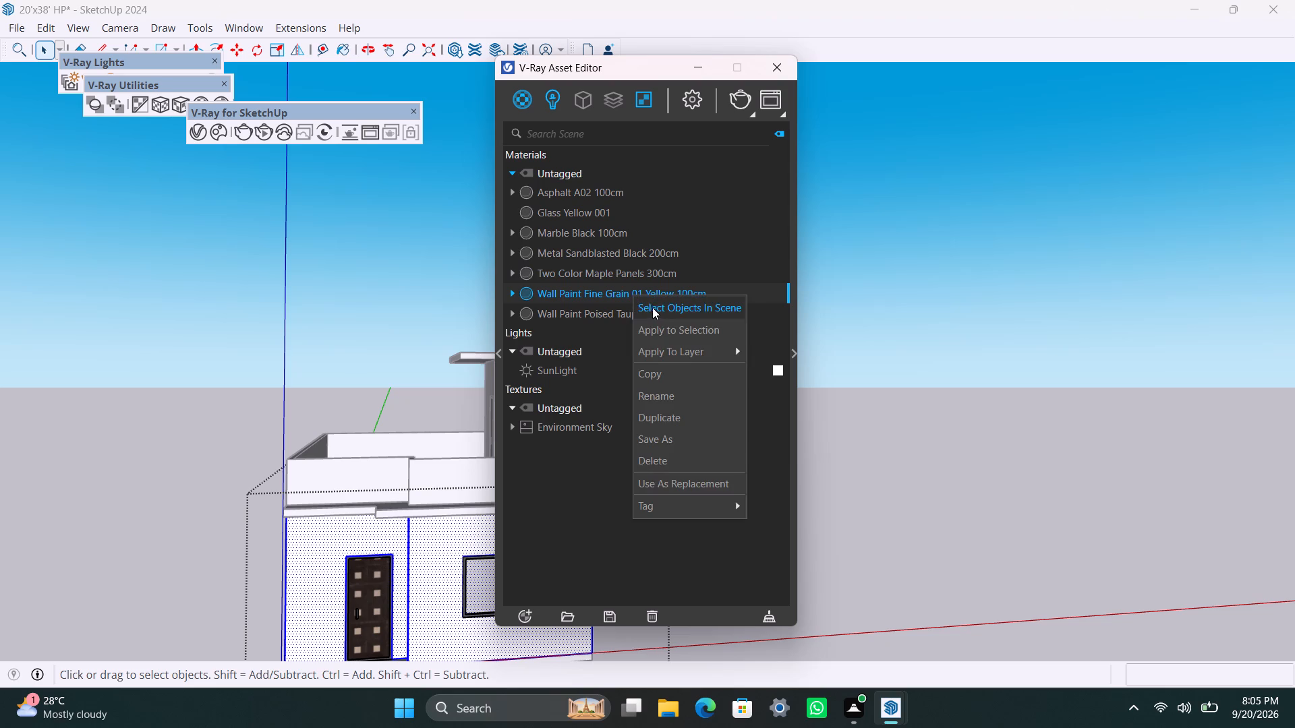
left_click(661, 324)
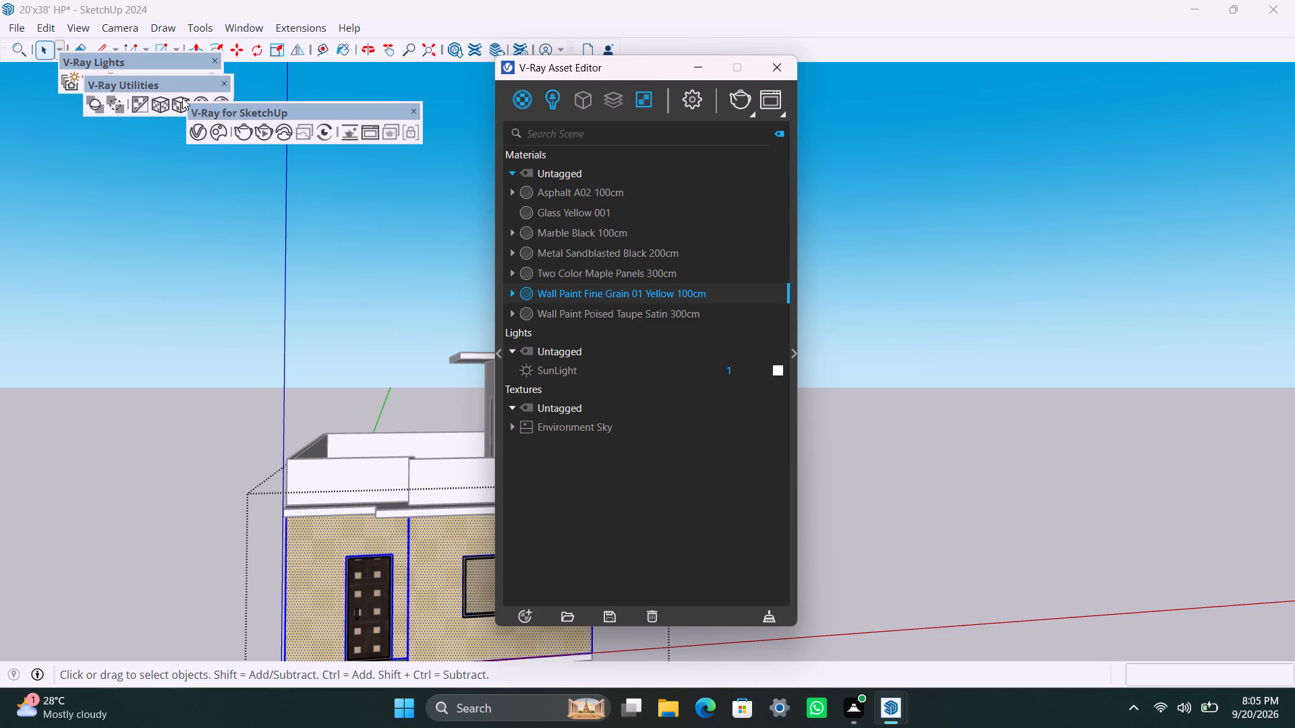
left_click(181, 97)
scroll(260, 390, "down", 8)
left_click(341, 582)
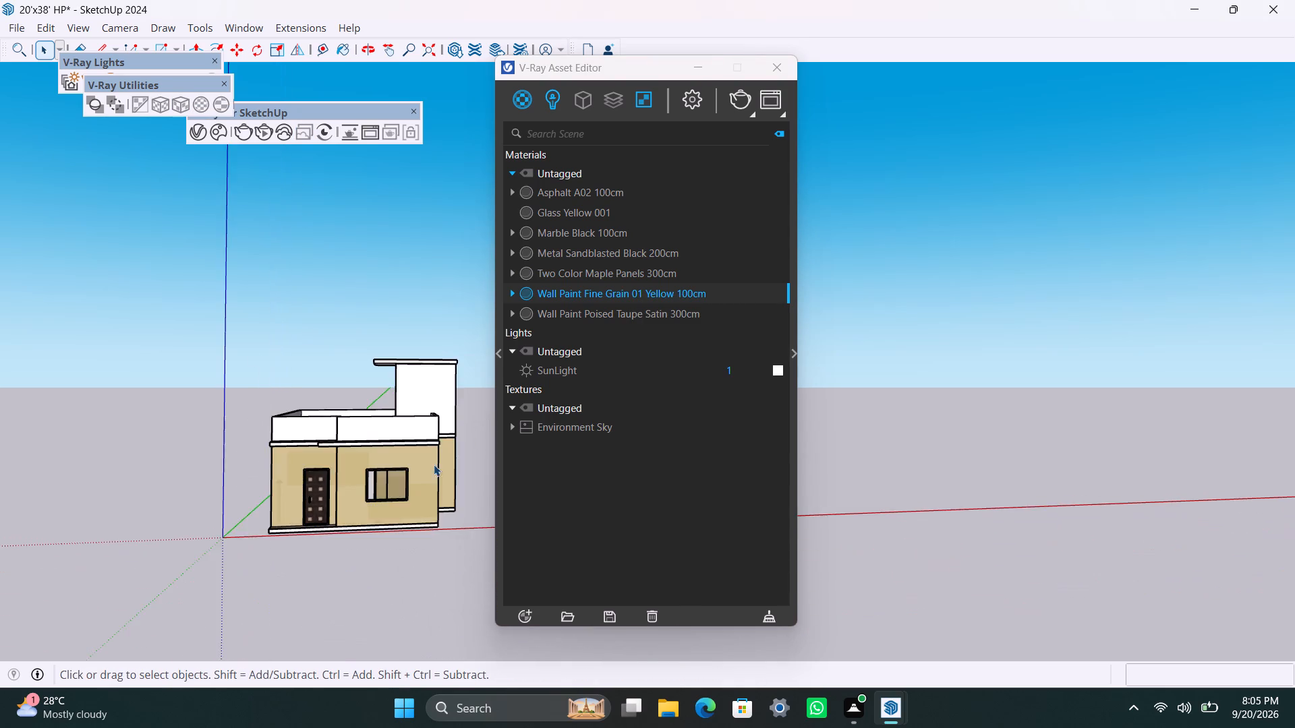
Apply Wall Paint Fine Grain 01 Yellow 100cm to the stair tower's front face, with cubic projection fitted to its bounding box.
scroll(434, 464, "up", 5)
scroll(336, 408, "up", 3)
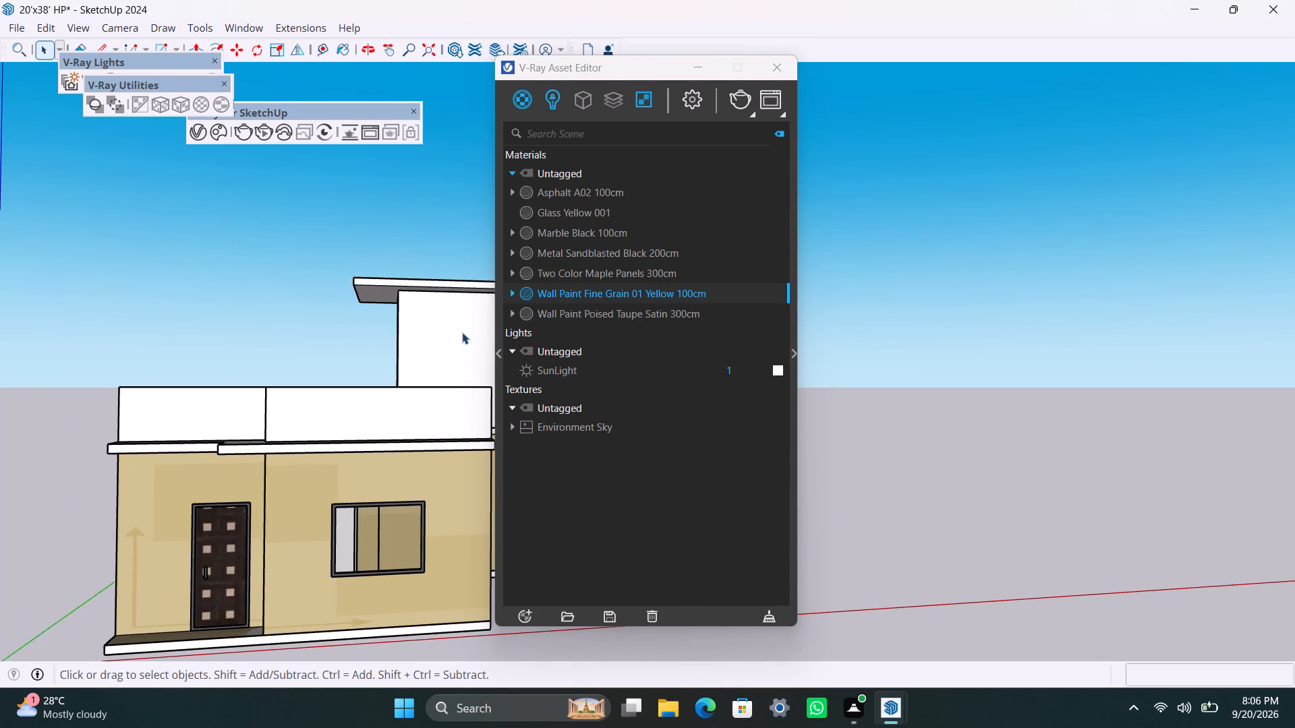
triple_click(462, 332)
double_click(462, 332)
triple_click(462, 332)
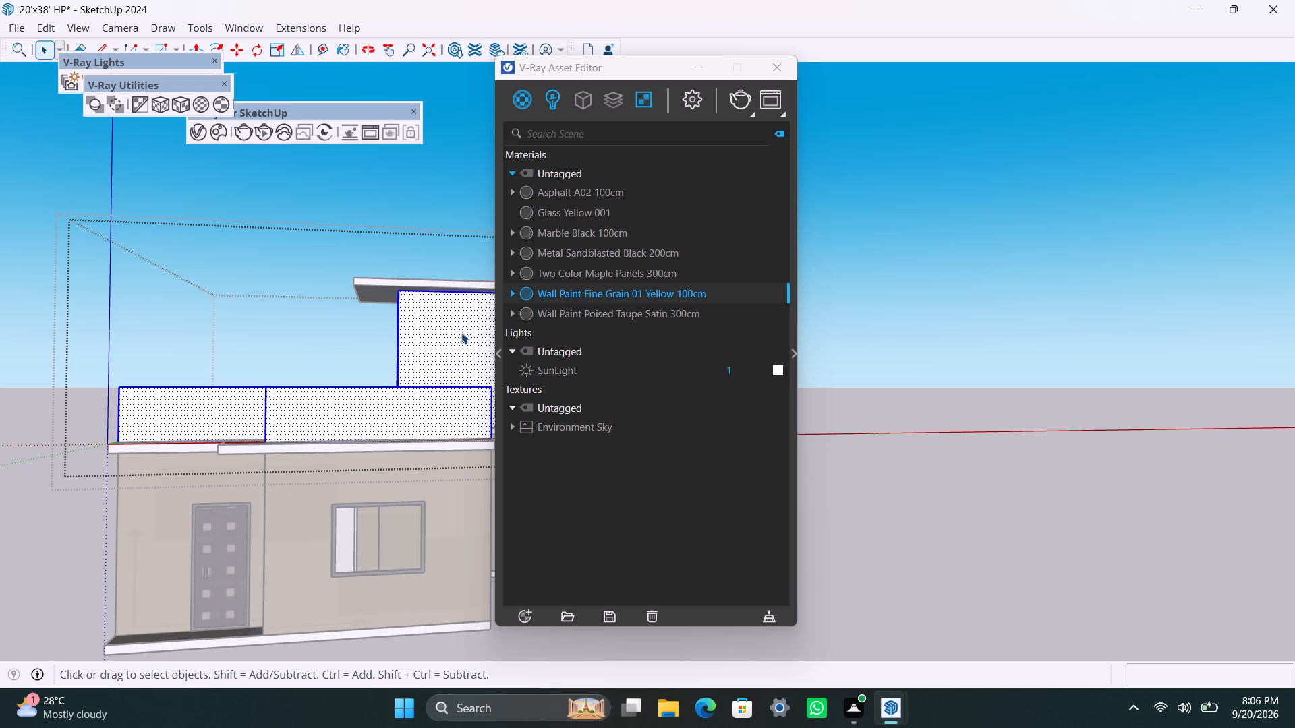
left_click(461, 332)
double_click(416, 332)
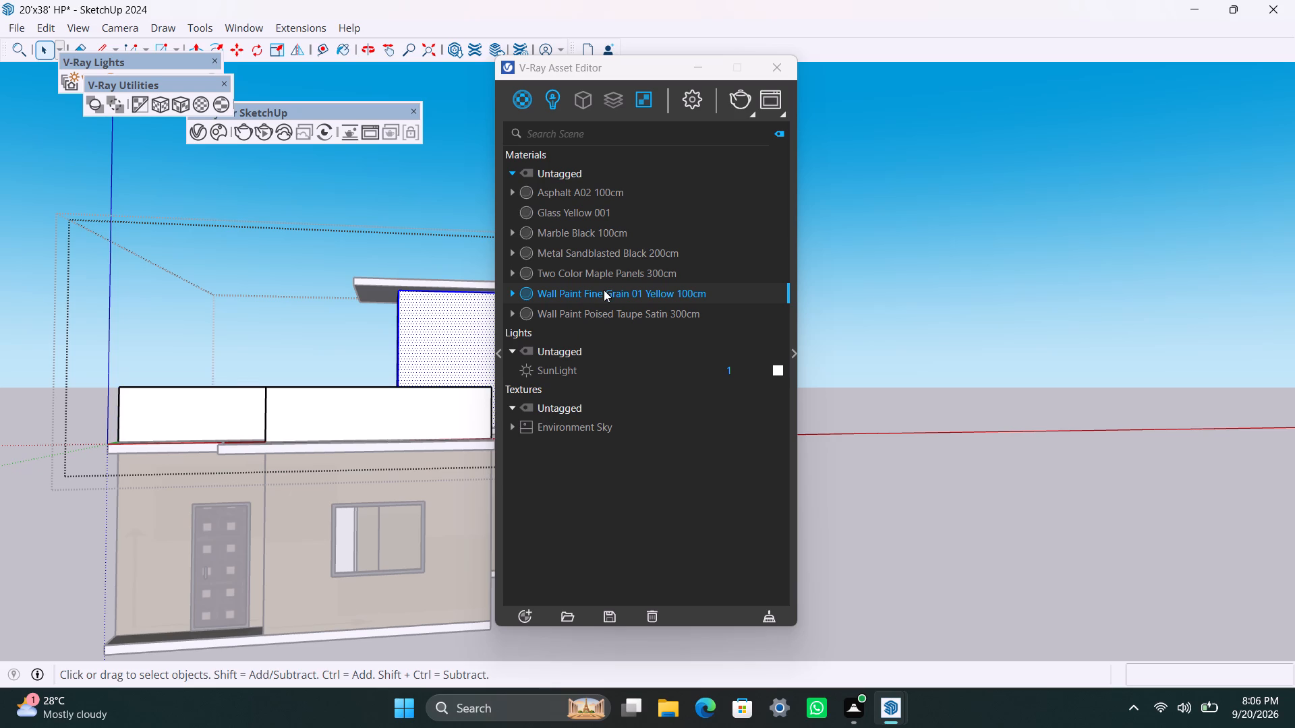
right_click(604, 290)
left_click(619, 319)
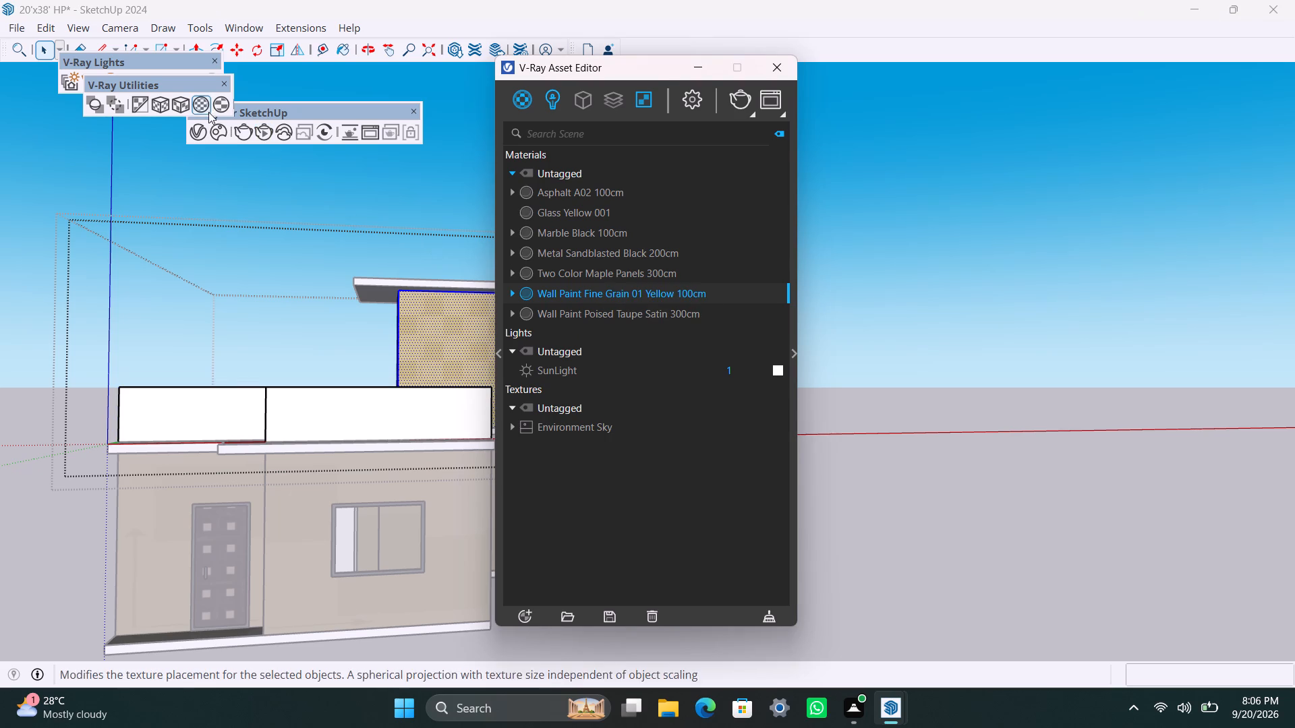
left_click(189, 104)
left_click(1039, 366)
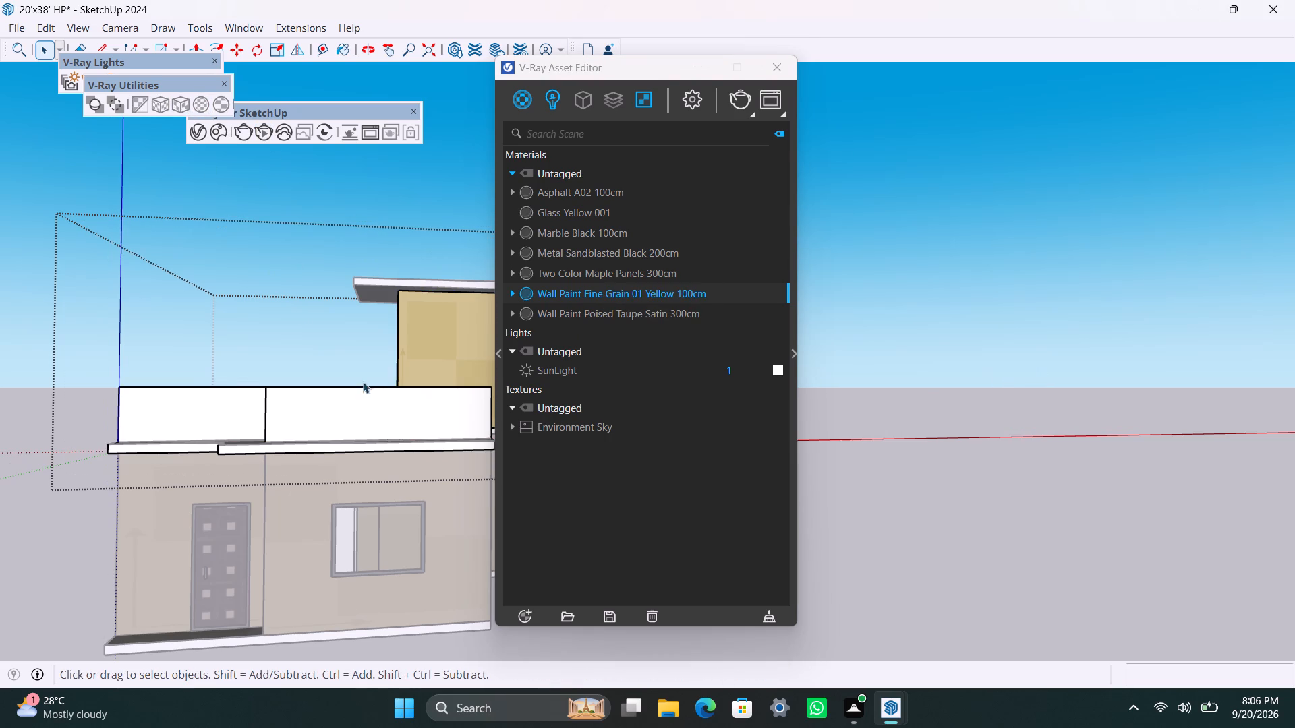
Apply Wall Paint Poised Taupe Satin 300cm to the front parapet's outer face above the window, with cubic projection fitted to its bounding box.
left_click(351, 412)
double_click(242, 393)
triple_click(322, 411)
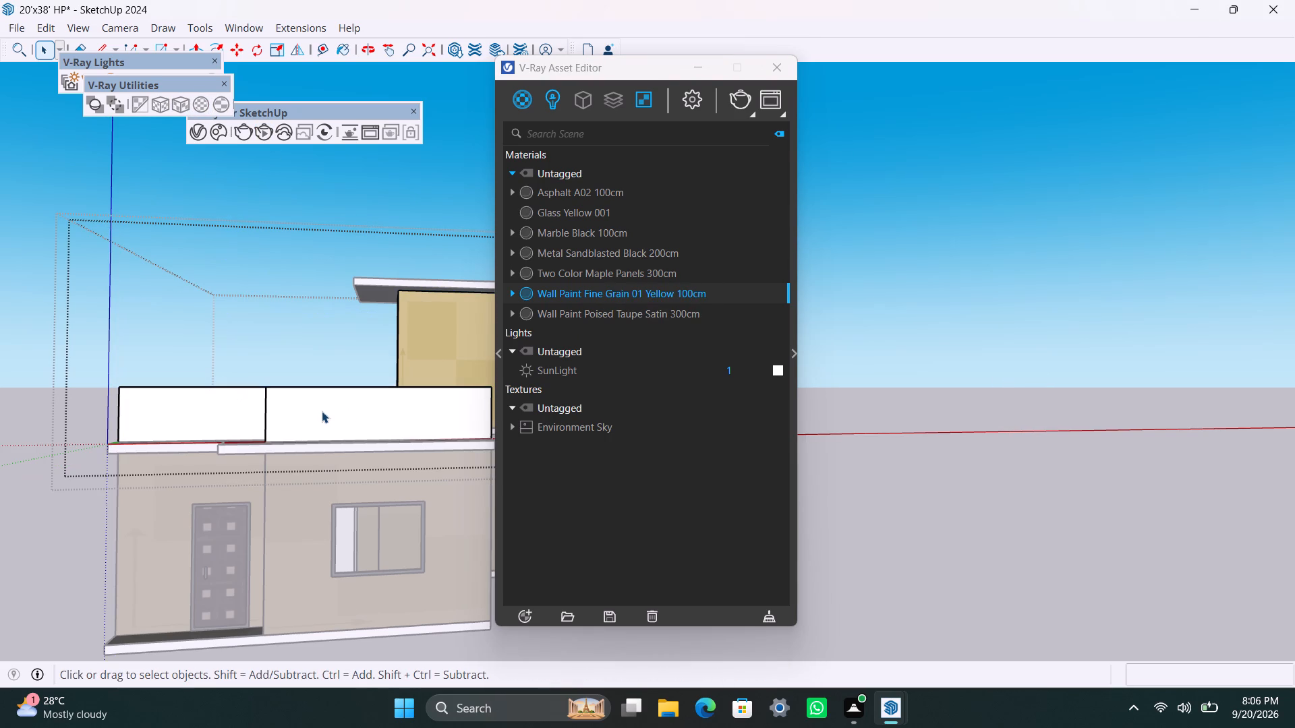
triple_click(322, 411)
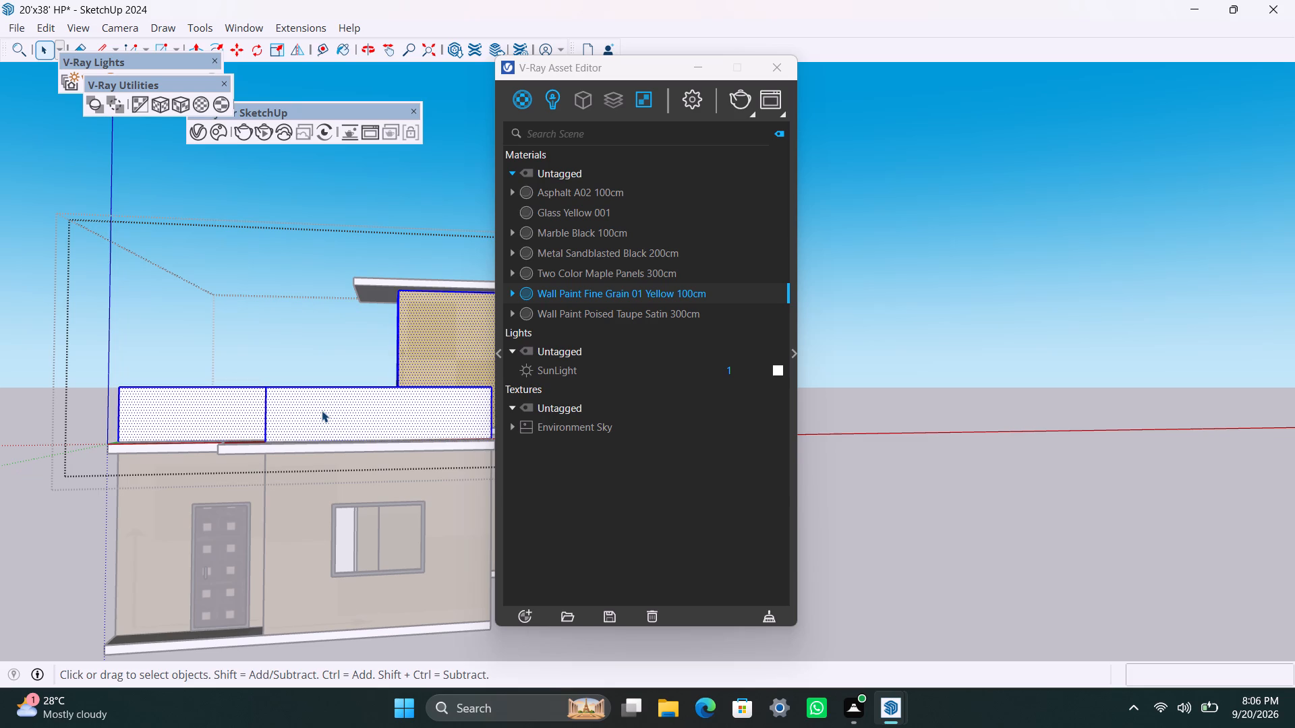
double_click(322, 411)
scroll(343, 404, "down", 1)
middle_click_drag(326, 400, 292, 632)
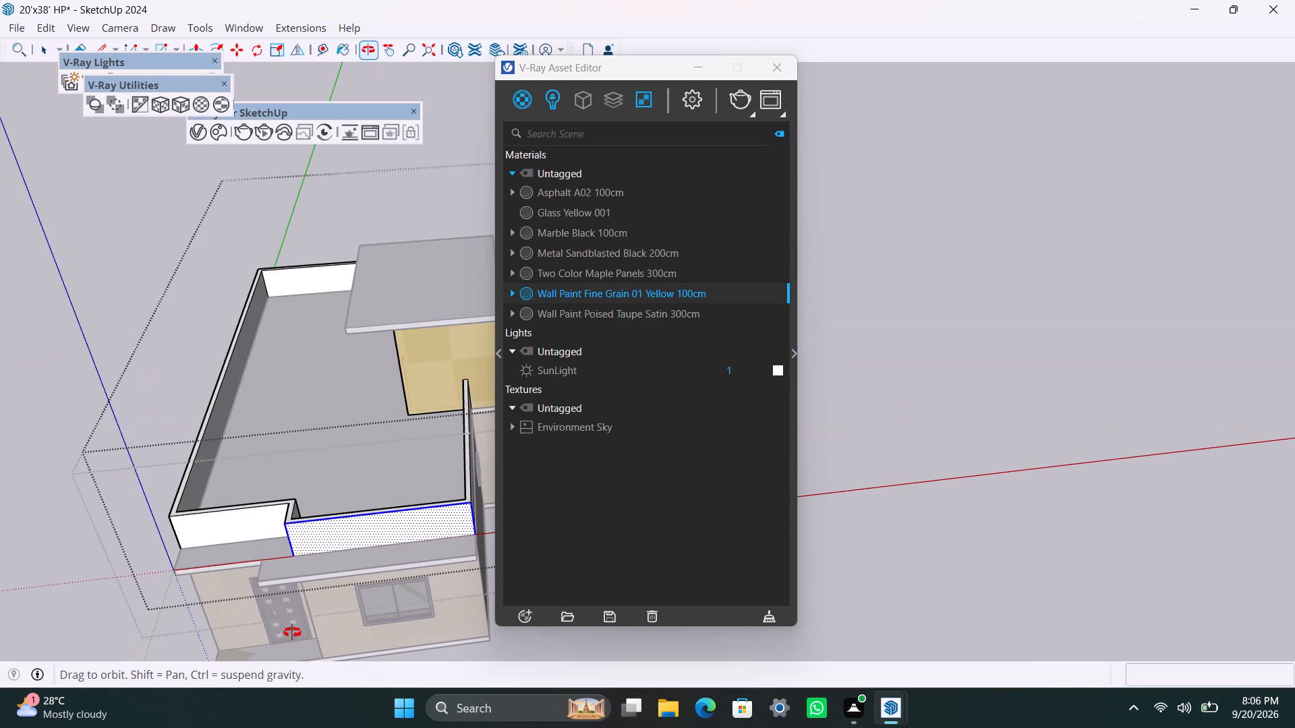
middle_click_drag(292, 632, 292, 619)
left_click(604, 314)
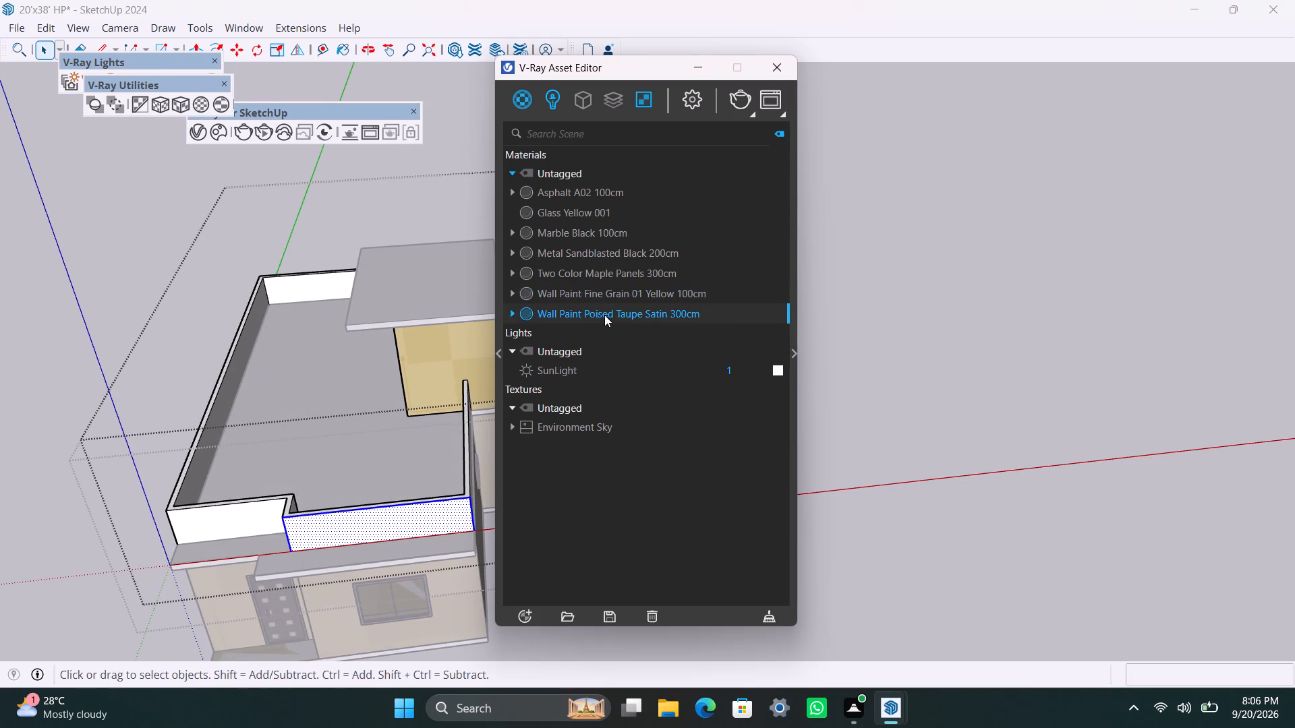
right_click(604, 314)
left_click(647, 350)
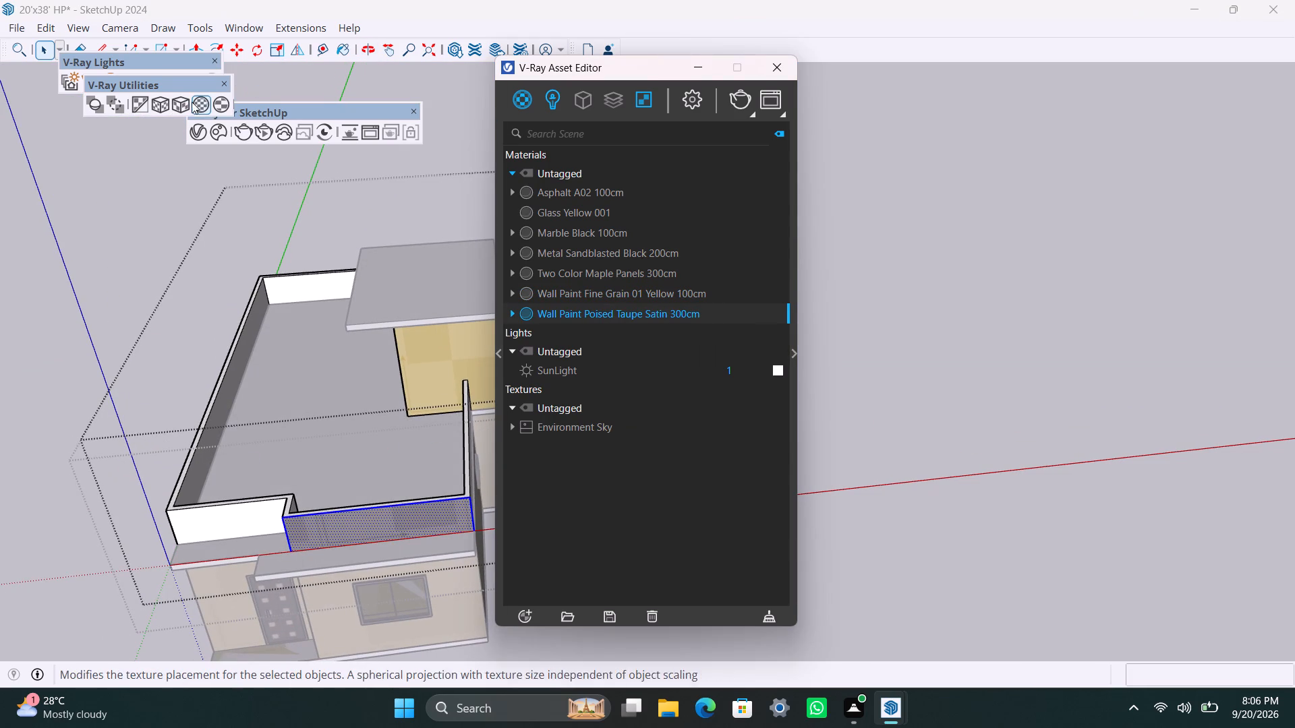
left_click(188, 102)
Apply Wall Paint Poised Taupe Satin 300cm with fitted cubic projection to the parapet face above the front door and the short return beside it.
left_click(225, 522)
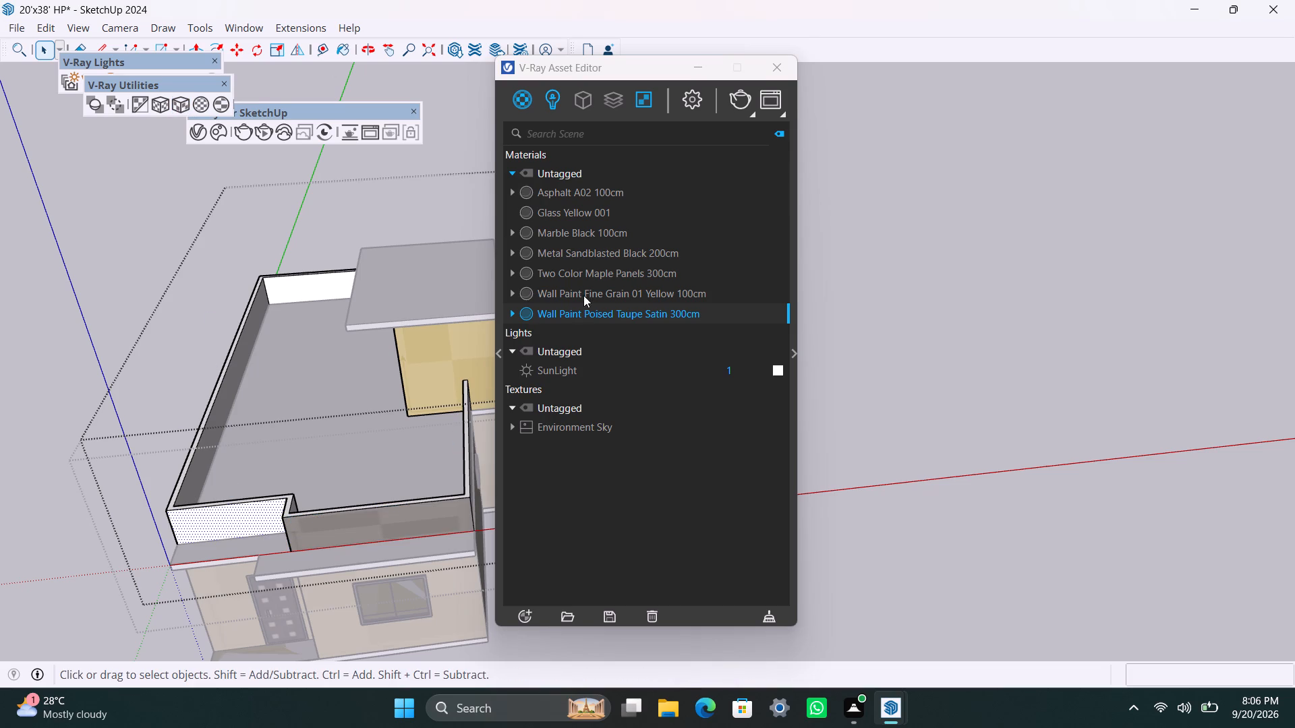
right_click(585, 313)
left_click(605, 341)
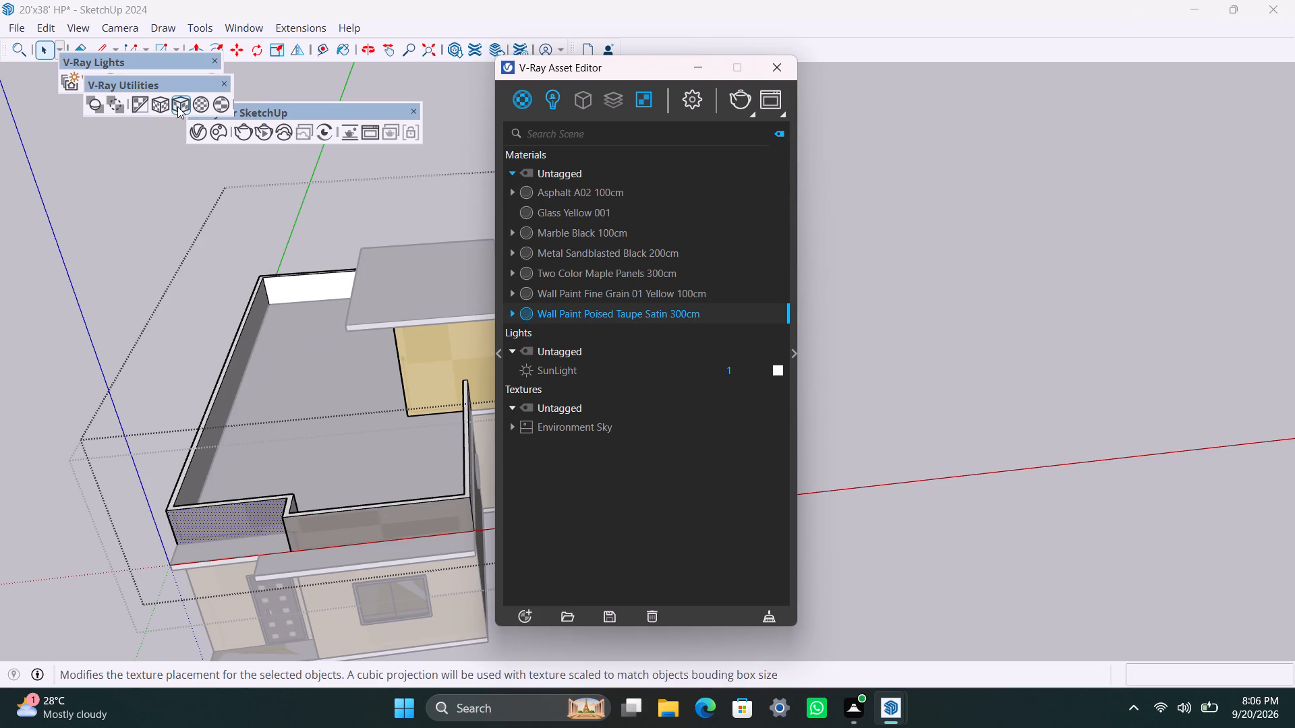
left_click(177, 107)
scroll(271, 417, "up", 2)
middle_click_drag(245, 533, 407, 503)
scroll(401, 507, "down", 2)
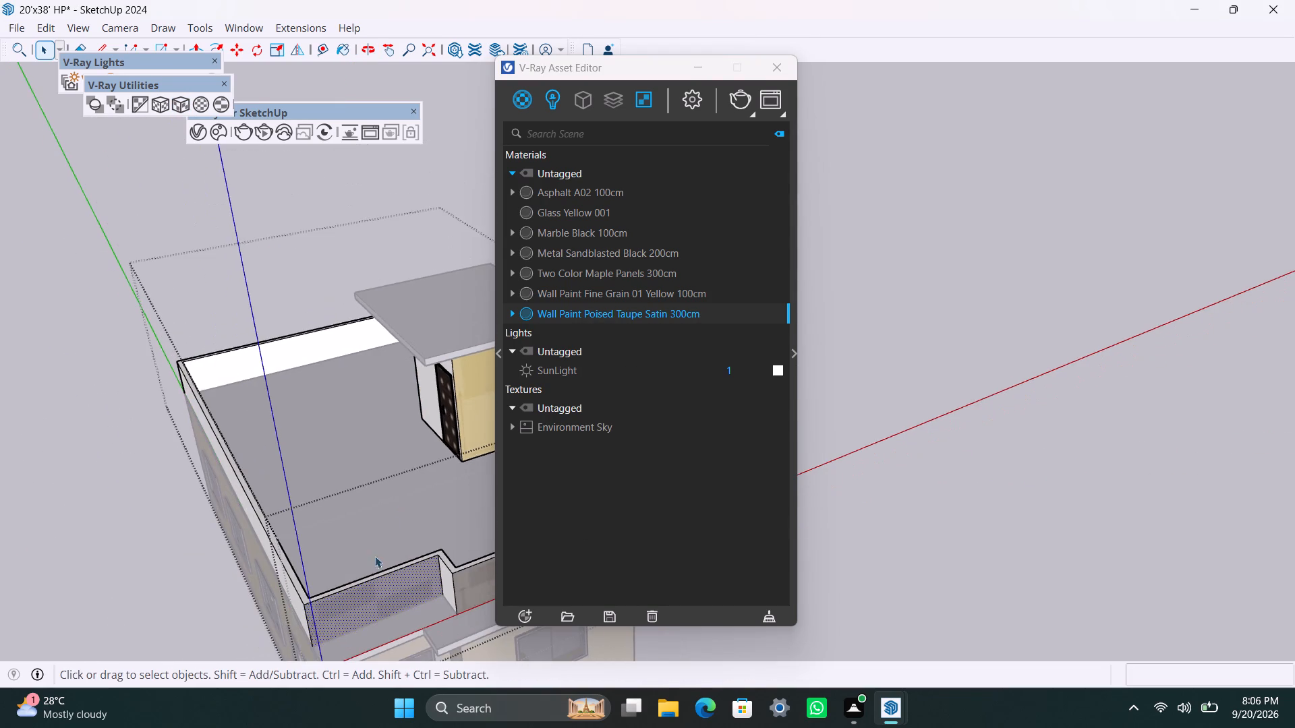
middle_click_drag(376, 552, 290, 328)
scroll(291, 330, "up", 2)
middle_click_drag(312, 350, 432, 363)
scroll(440, 371, "up", 3)
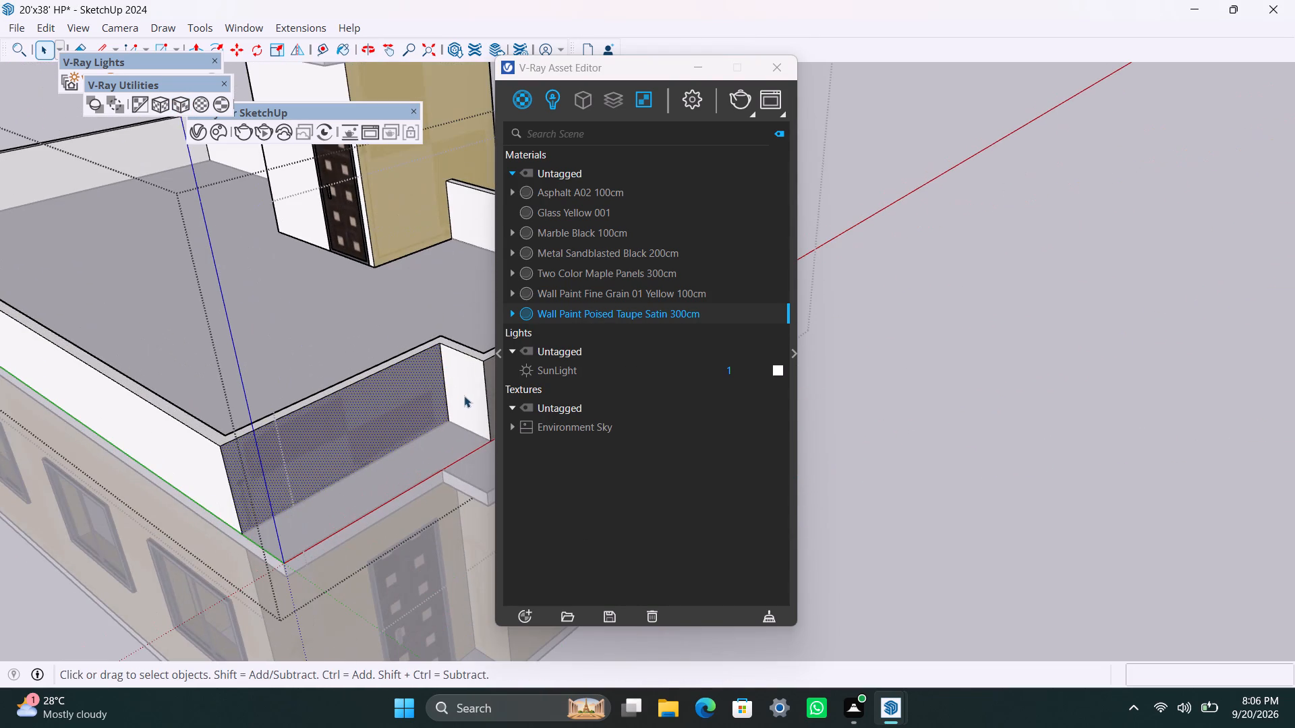
left_click(465, 395)
right_click(617, 311)
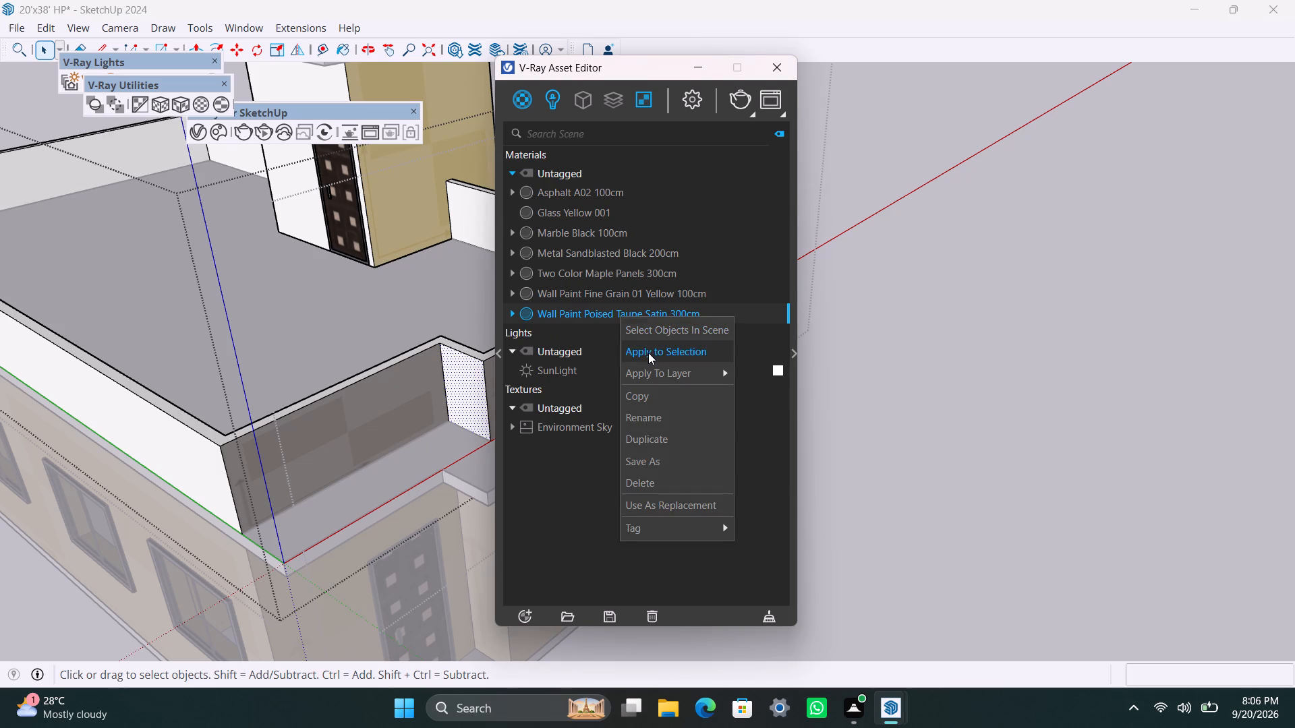
left_click(648, 353)
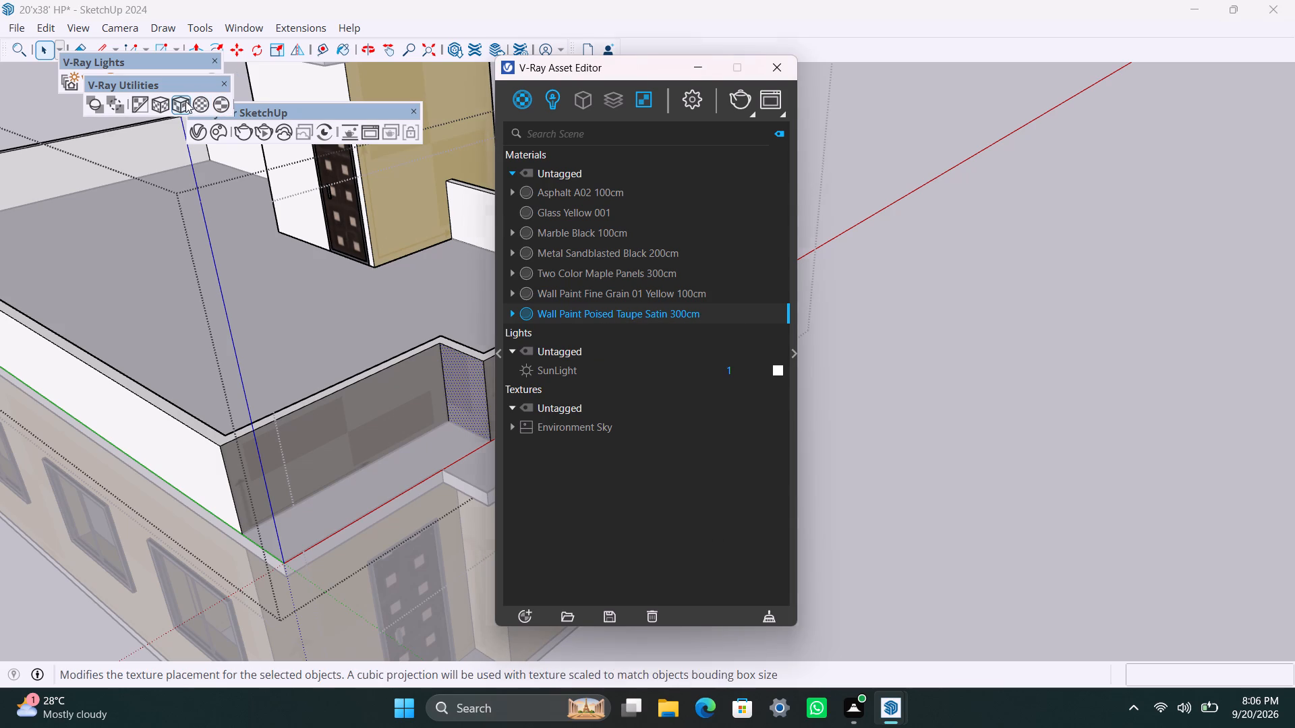
left_click(185, 101)
Apply Wall Paint Poised Taupe Satin 300cm with fitted cubic projection to the long side parapet above the row of windows.
left_click(154, 433)
right_click(620, 311)
left_click(647, 351)
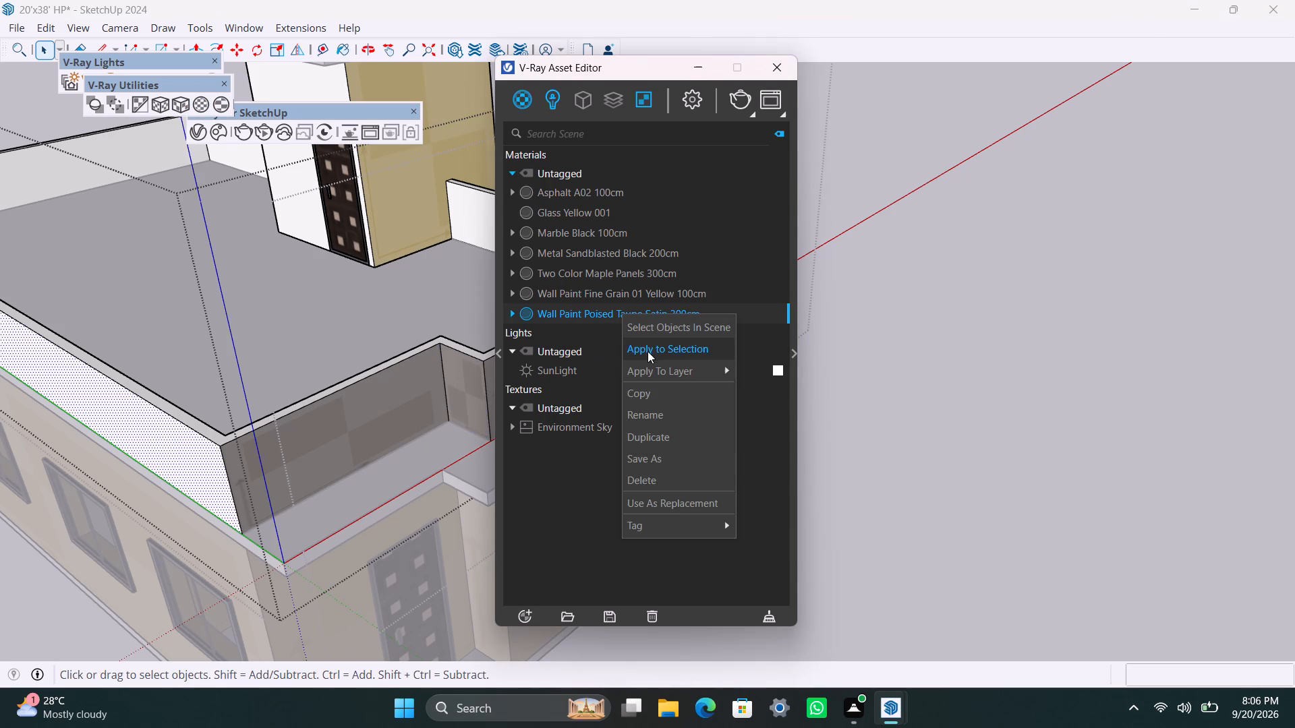
left_click(190, 102)
Apply Wall Paint Poised Taupe Satin 300cm with fitted cubic projection to the side parapet face between the front corner and the stair tower.
scroll(300, 398, "down", 15)
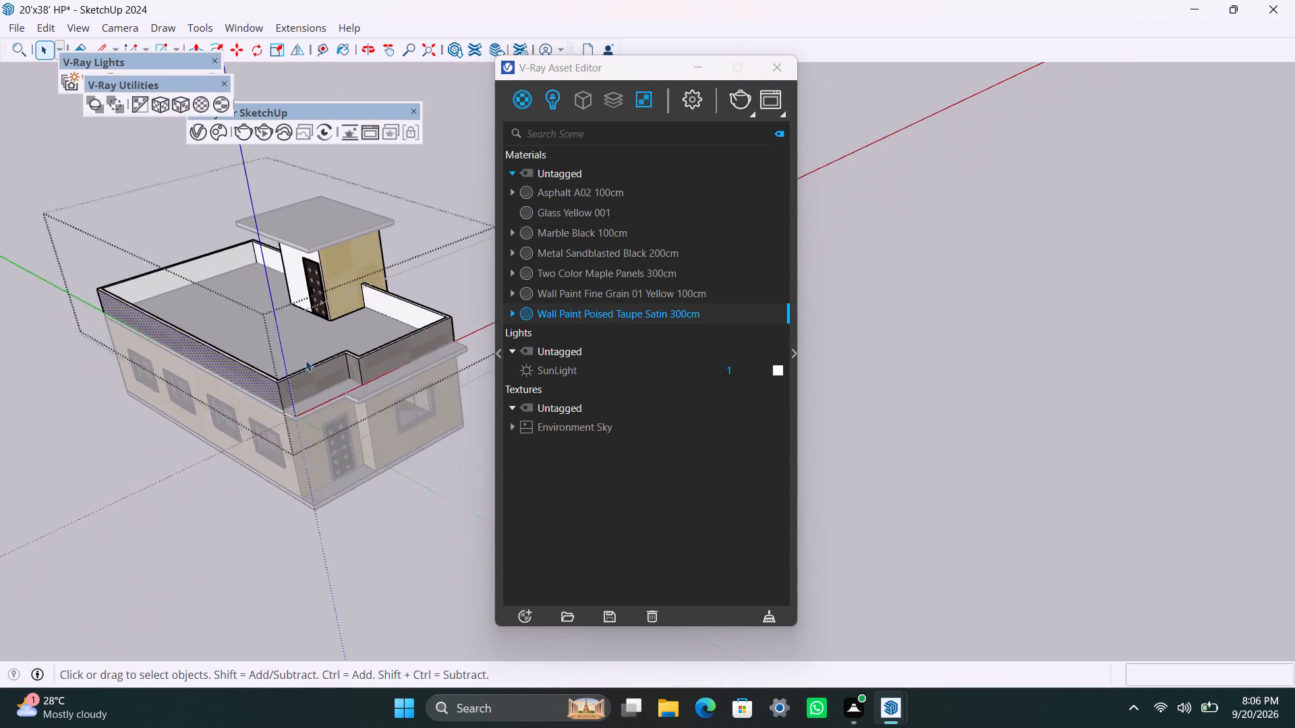
middle_click_drag(349, 373, 232, 458, "shift")
scroll(350, 468, "up", 3)
middle_click_drag(349, 473, 0, 434)
scroll(176, 402, "down", 3)
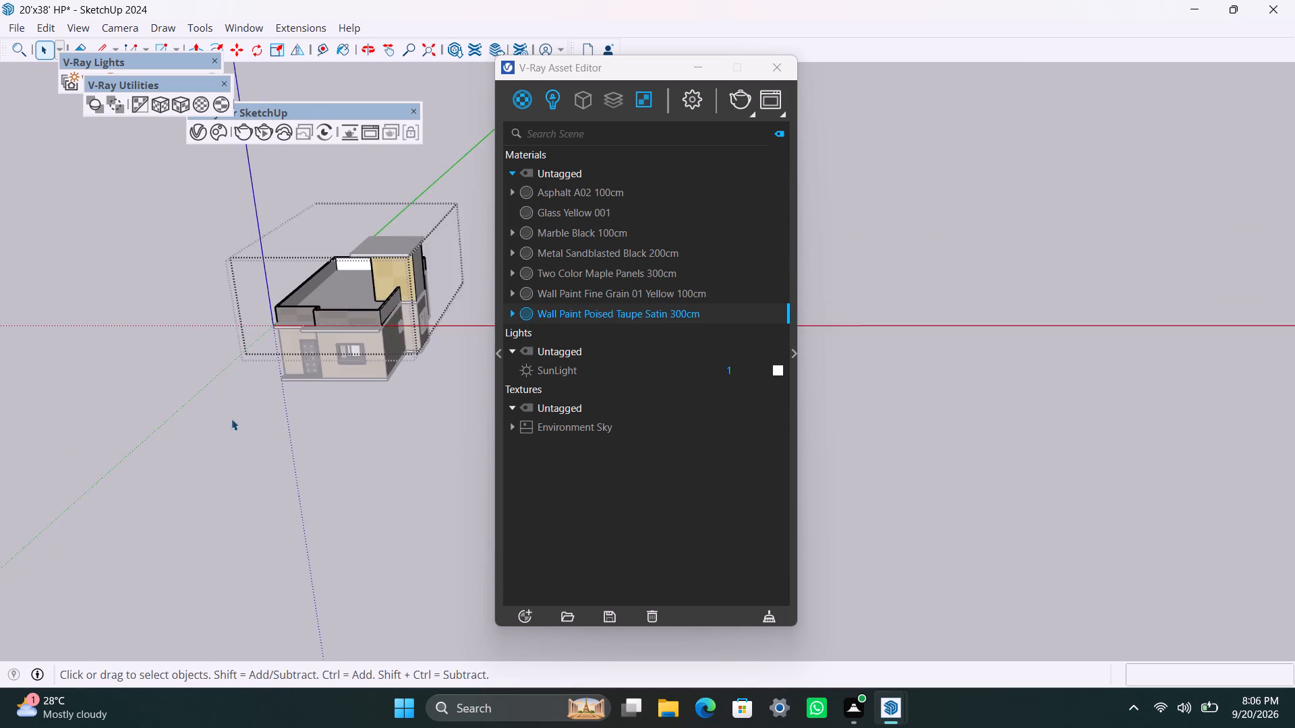
middle_click_drag(248, 415, 82, 488, "shift")
scroll(494, 320, "up", 17)
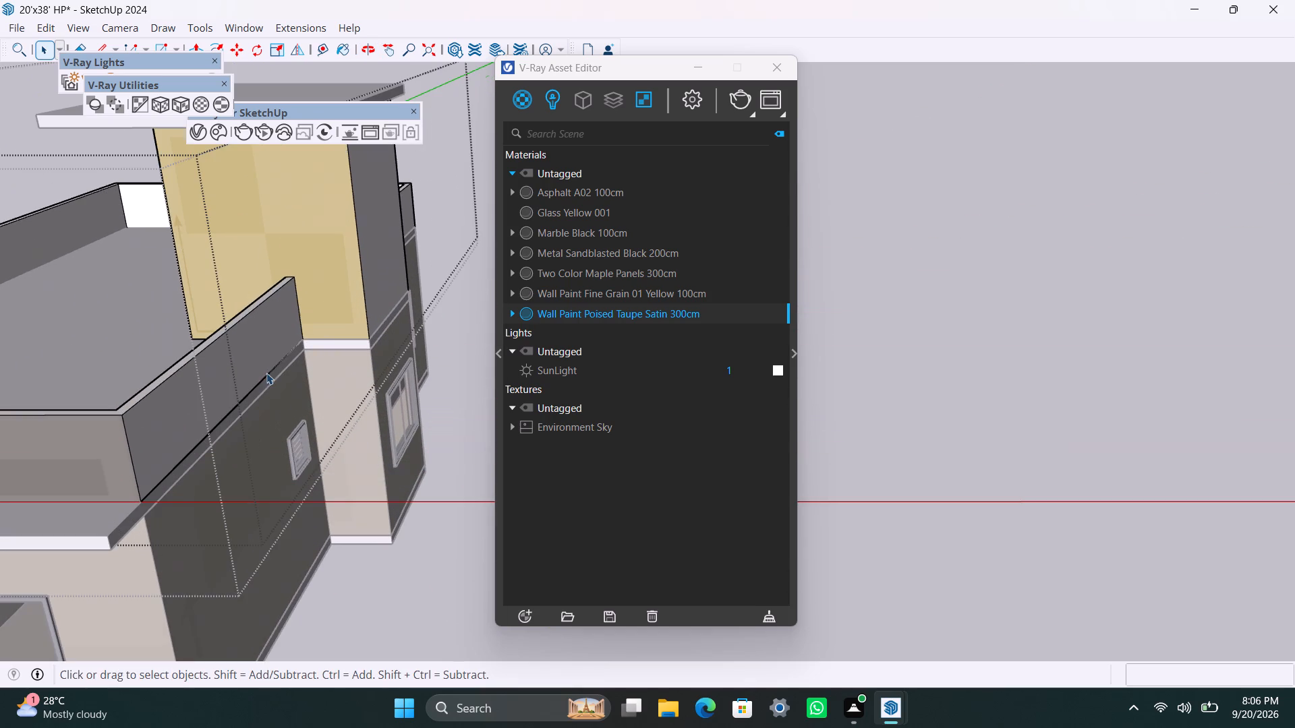
left_click(259, 363)
right_click_drag(685, 314, 697, 336)
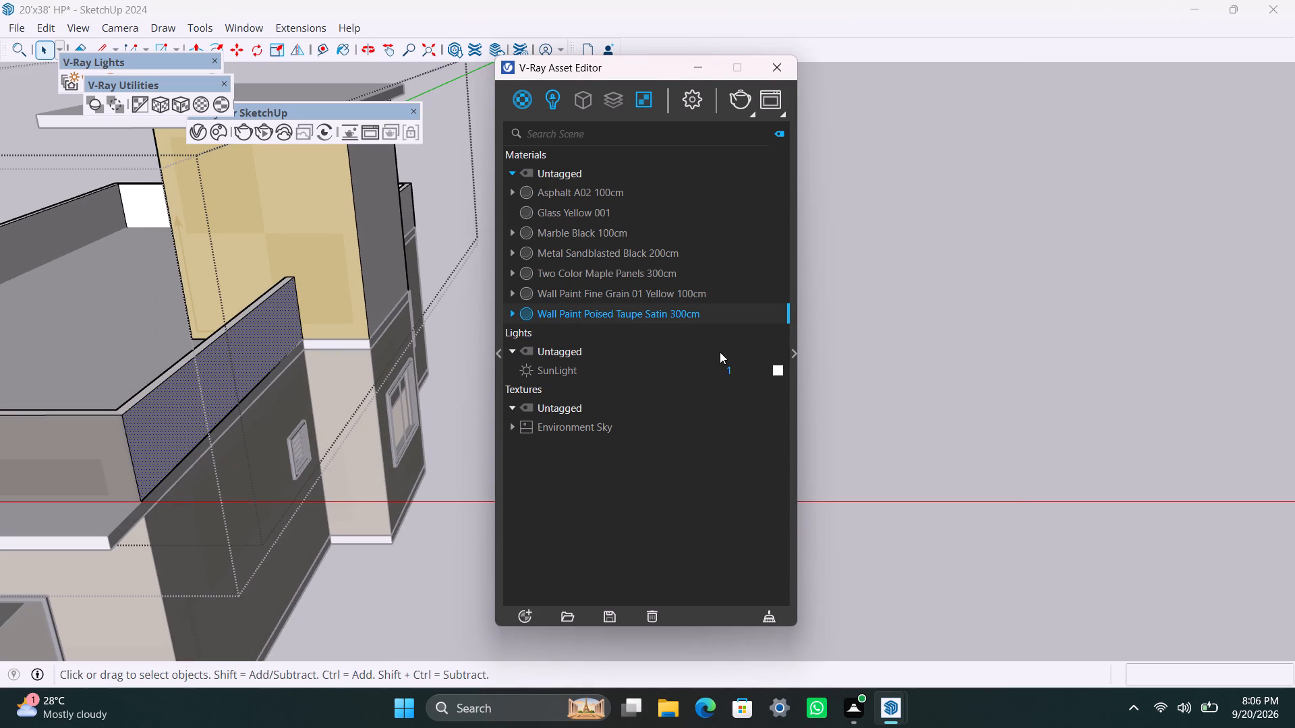
right_click(702, 312)
left_click(657, 342)
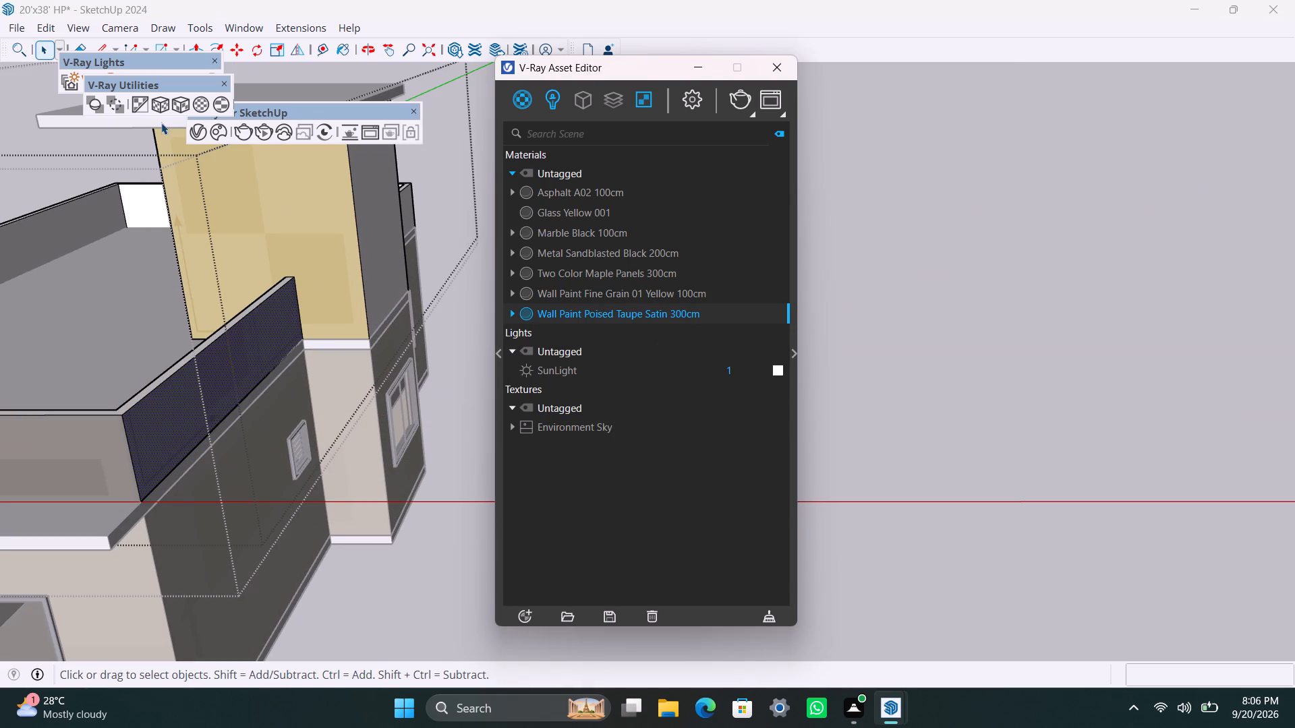
left_click(174, 100)
Apply Wall Paint Poised Taupe Satin 300cm with fitted cubic projection to the side parapet face between the stair tower and the rear corner.
scroll(319, 382, "down", 11)
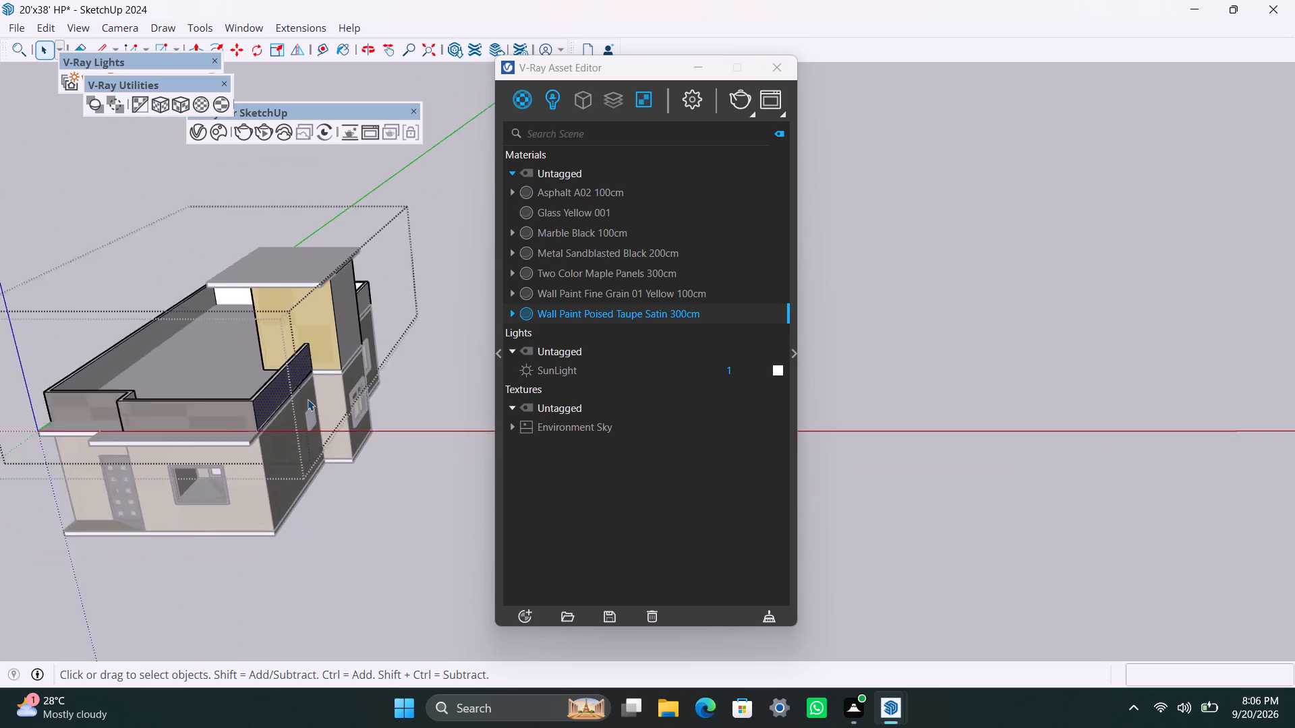
scroll(308, 399, "down", 2)
middle_click_drag(115, 433, 458, 461)
scroll(183, 510, "down", 11)
middle_click_drag(134, 473, 504, 499)
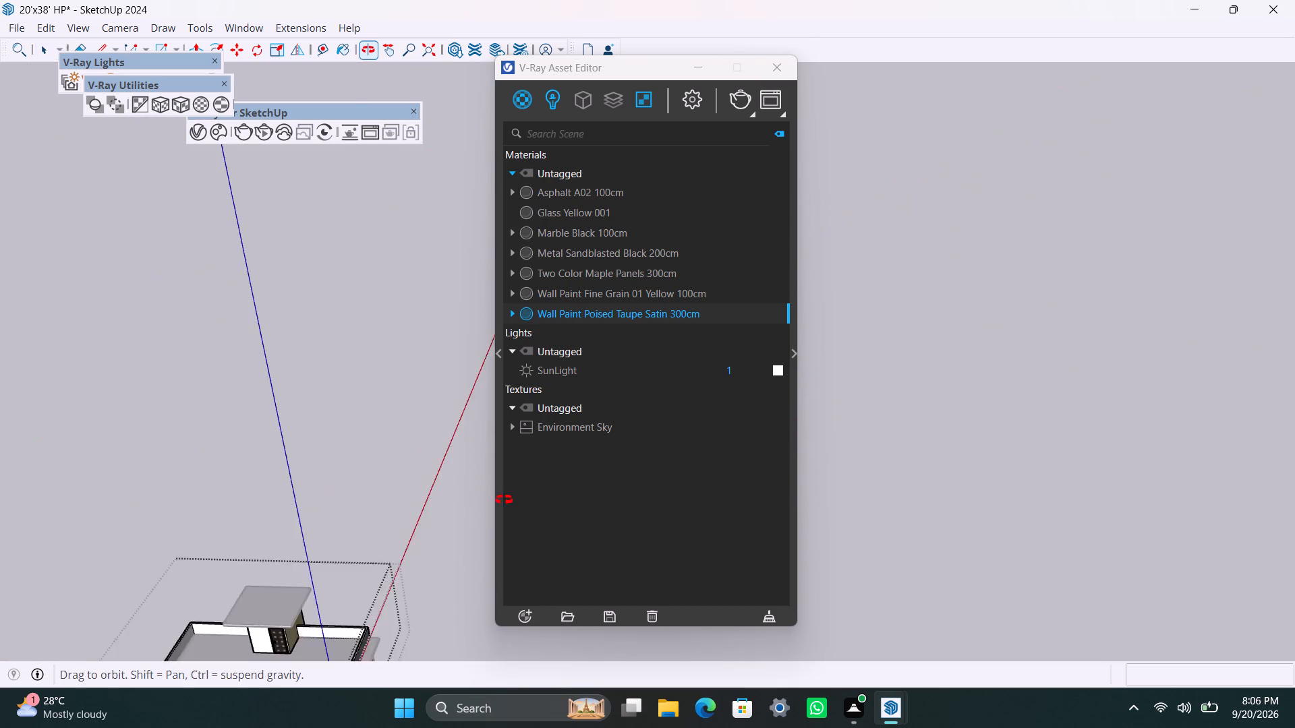
middle_click_drag(504, 499, 508, 499)
scroll(330, 520, "down", 4)
middle_click_drag(356, 498, 310, 250)
scroll(261, 436, "up", 6)
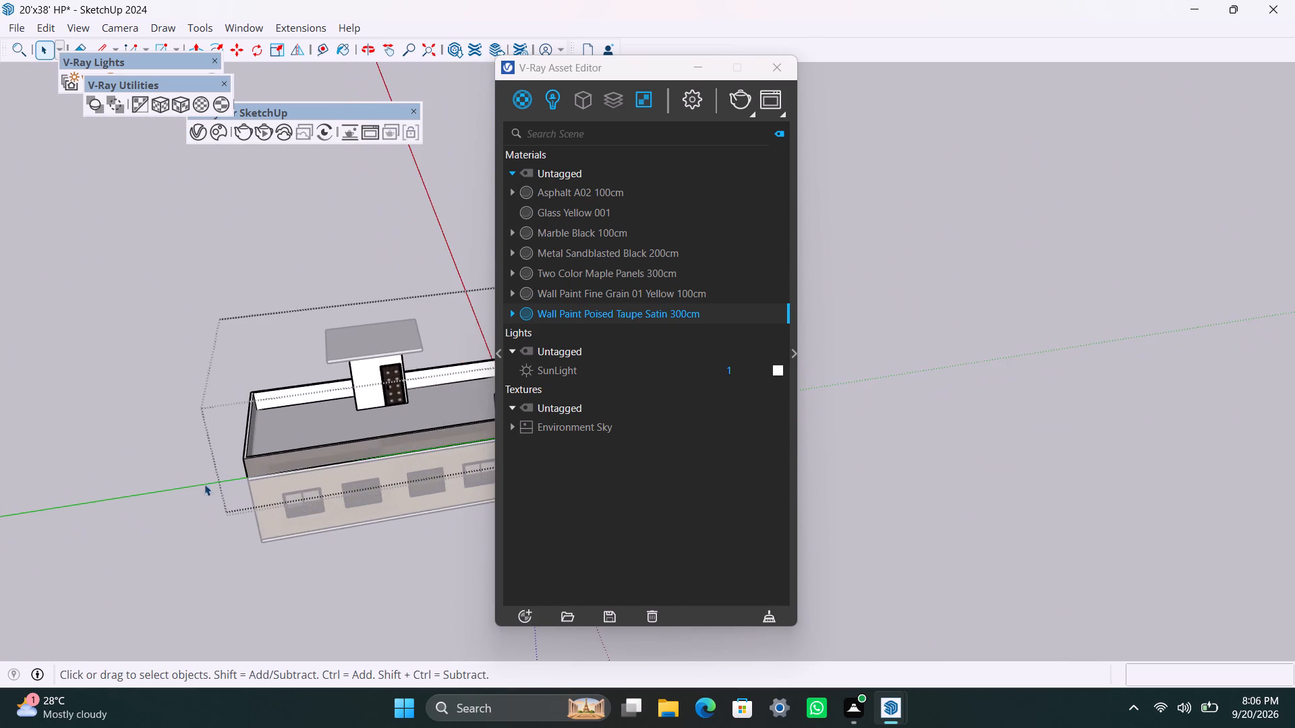
middle_click_drag(204, 486, 494, 432)
scroll(473, 455, "down", 3)
middle_click_drag(175, 504, 143, 338)
scroll(148, 341, "up", 5)
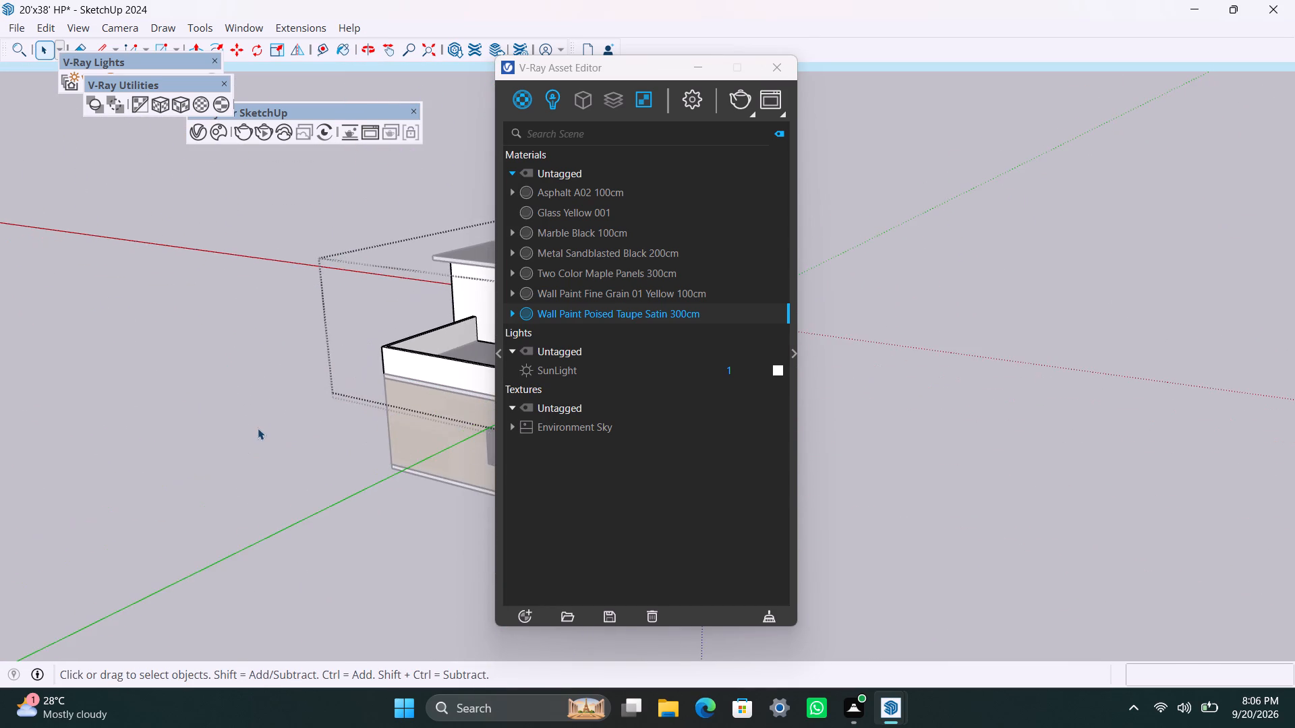
scroll(275, 373, "down", 1)
middle_click_drag(266, 371, 0, 332, "shift")
scroll(51, 363, "up", 2)
middle_click_drag(107, 414, 380, 421)
scroll(313, 420, "down", 3)
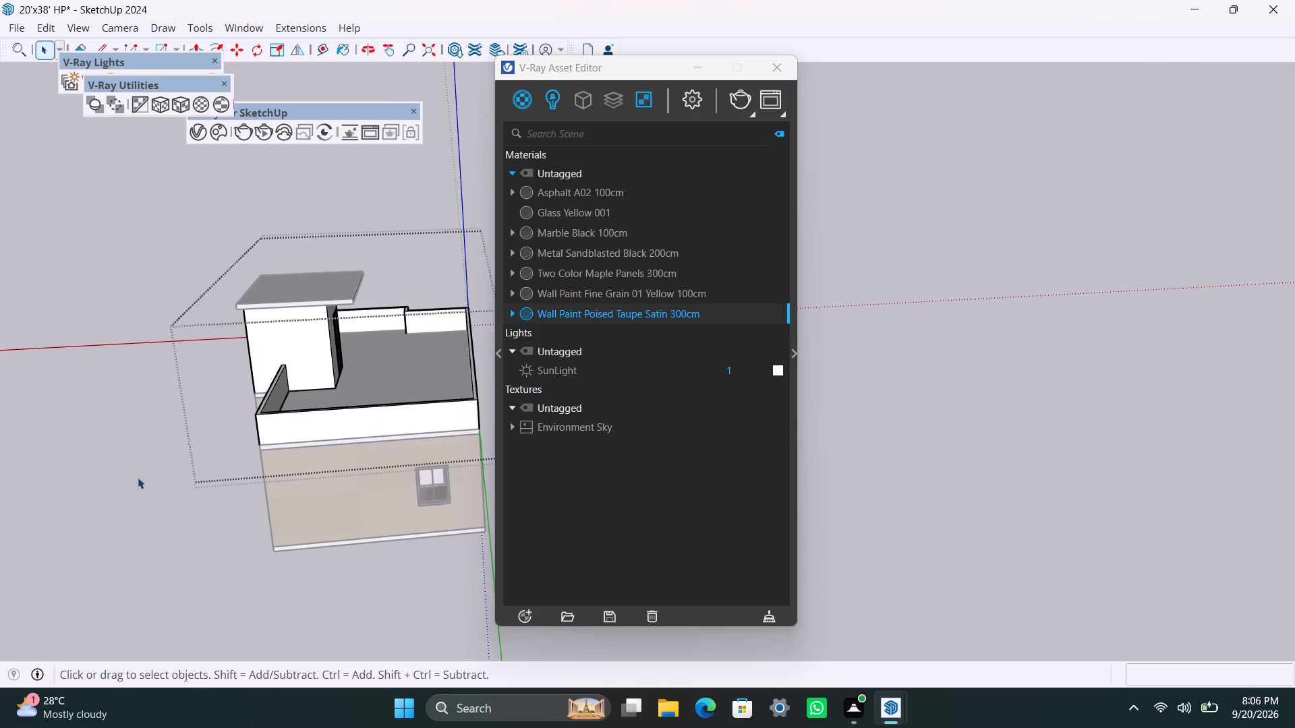
middle_click_drag(138, 477, 357, 460)
scroll(355, 441, "down", 3)
middle_click_drag(353, 427, 269, 303, "shift")
scroll(277, 309, "up", 5)
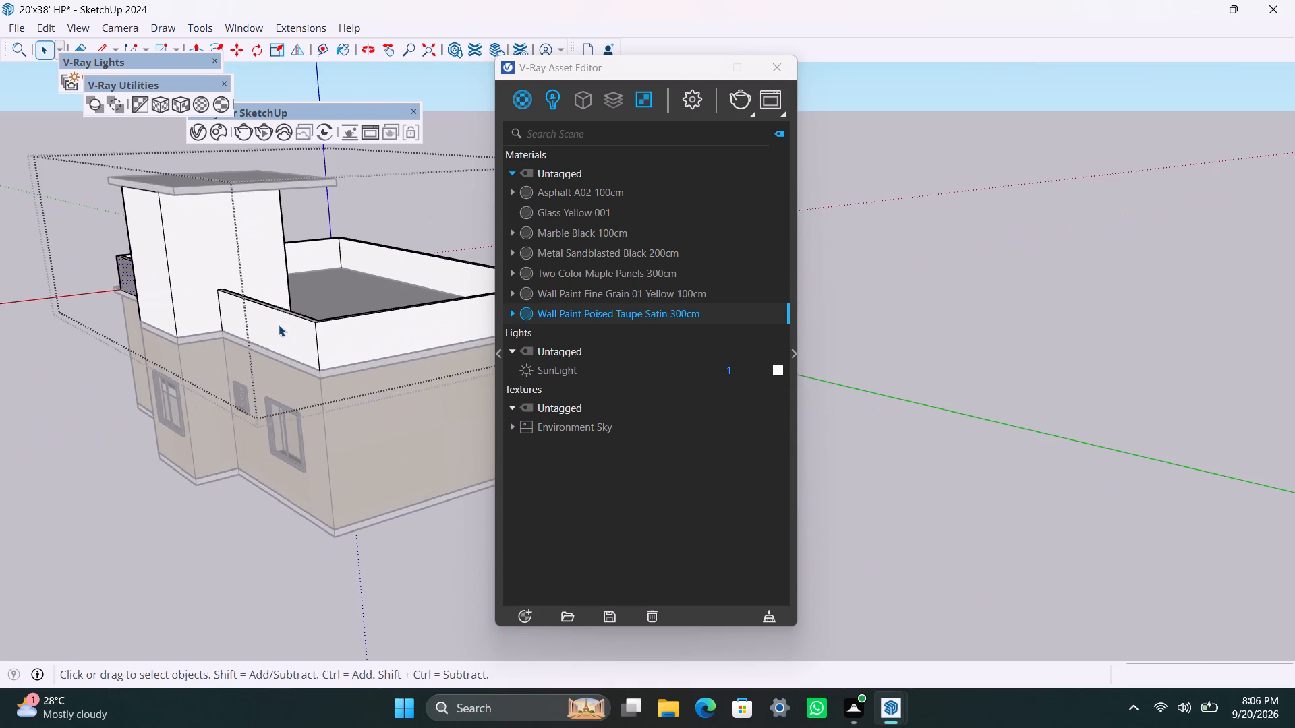
left_click(279, 326)
right_click(625, 317)
left_click(647, 353)
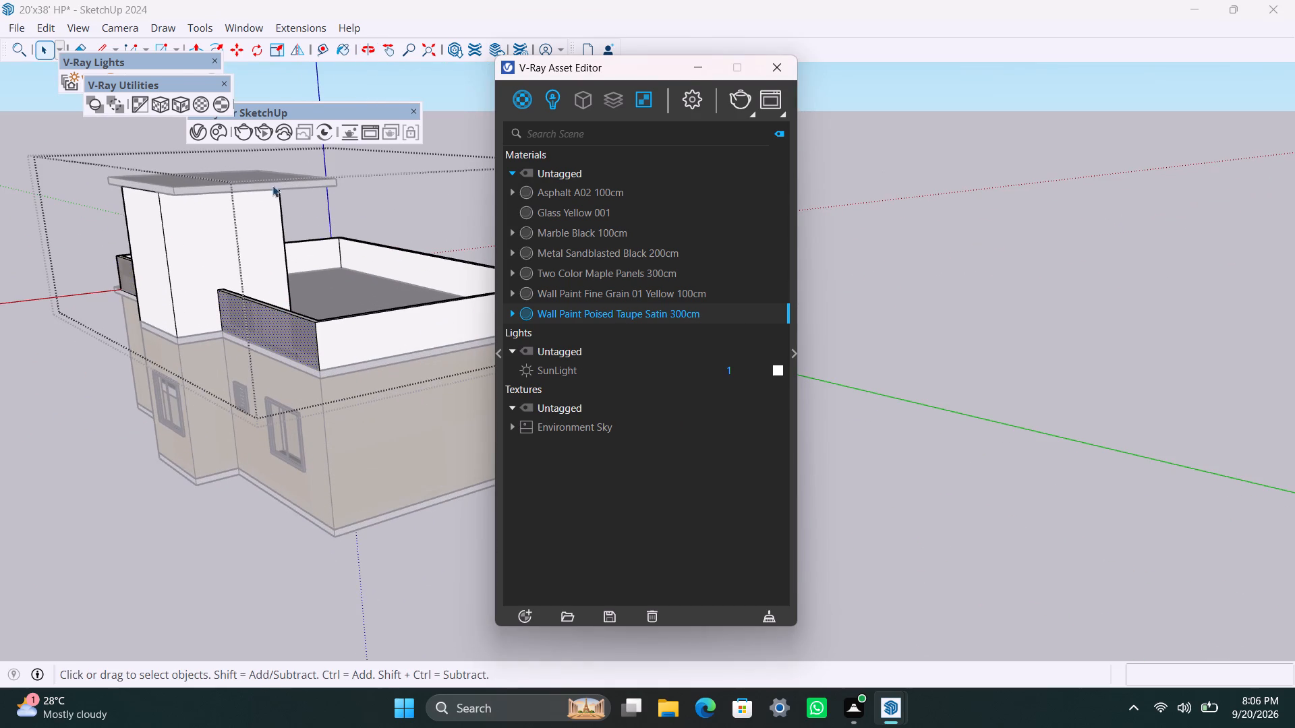
left_click(173, 98)
Apply Wall Paint Poised Taupe Satin 300cm to the rear parapet's outer face, with cubic projection fitted to its bounding box.
left_click(337, 336)
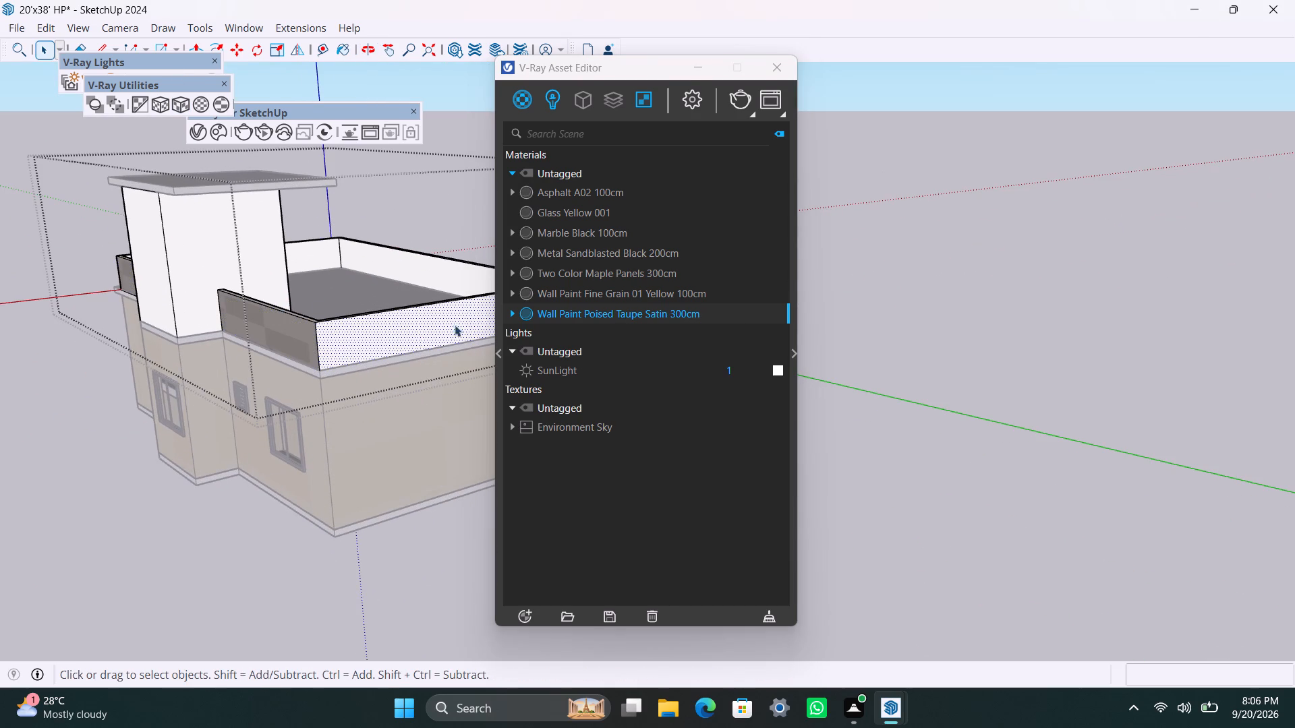
right_click(550, 315)
left_click(577, 348)
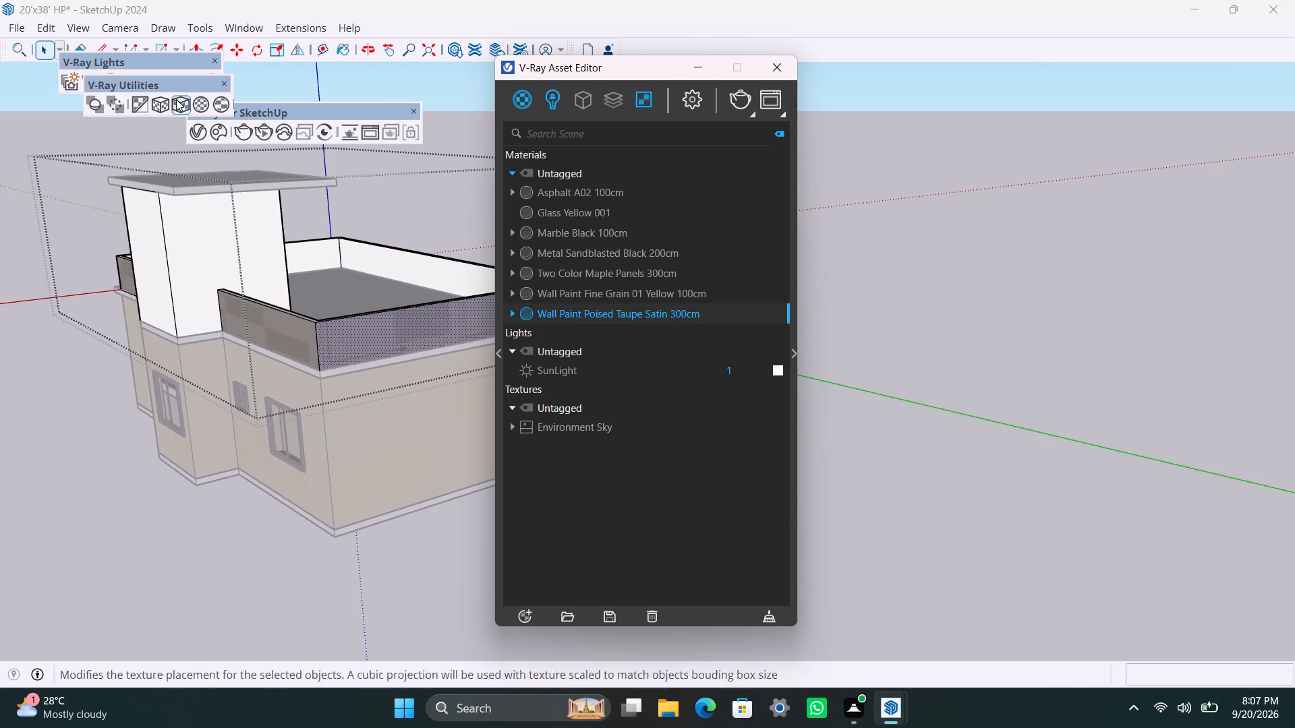
left_click(176, 99)
Apply Wall Paint Fine Grain 01 Yellow 100cm to the stair tower's rear face, with cubic projection fitted to its bounding box.
left_click(190, 278)
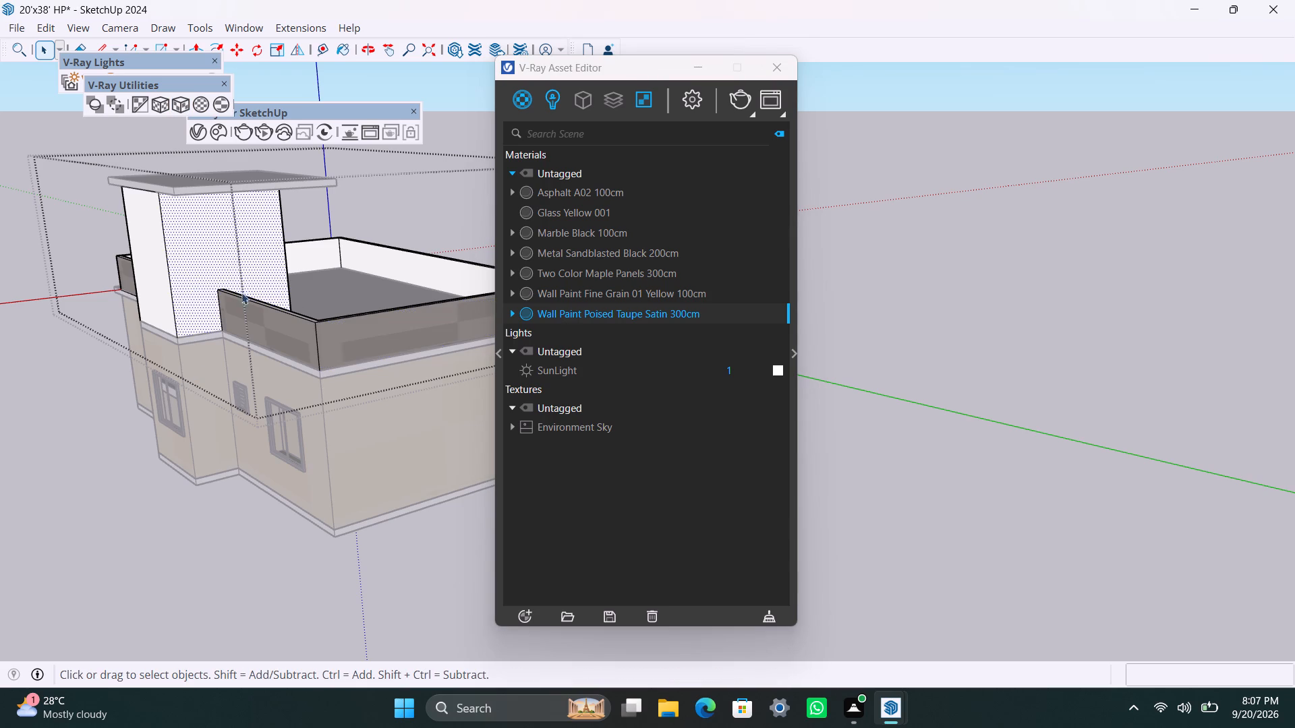
left_click(576, 291)
right_click(577, 291)
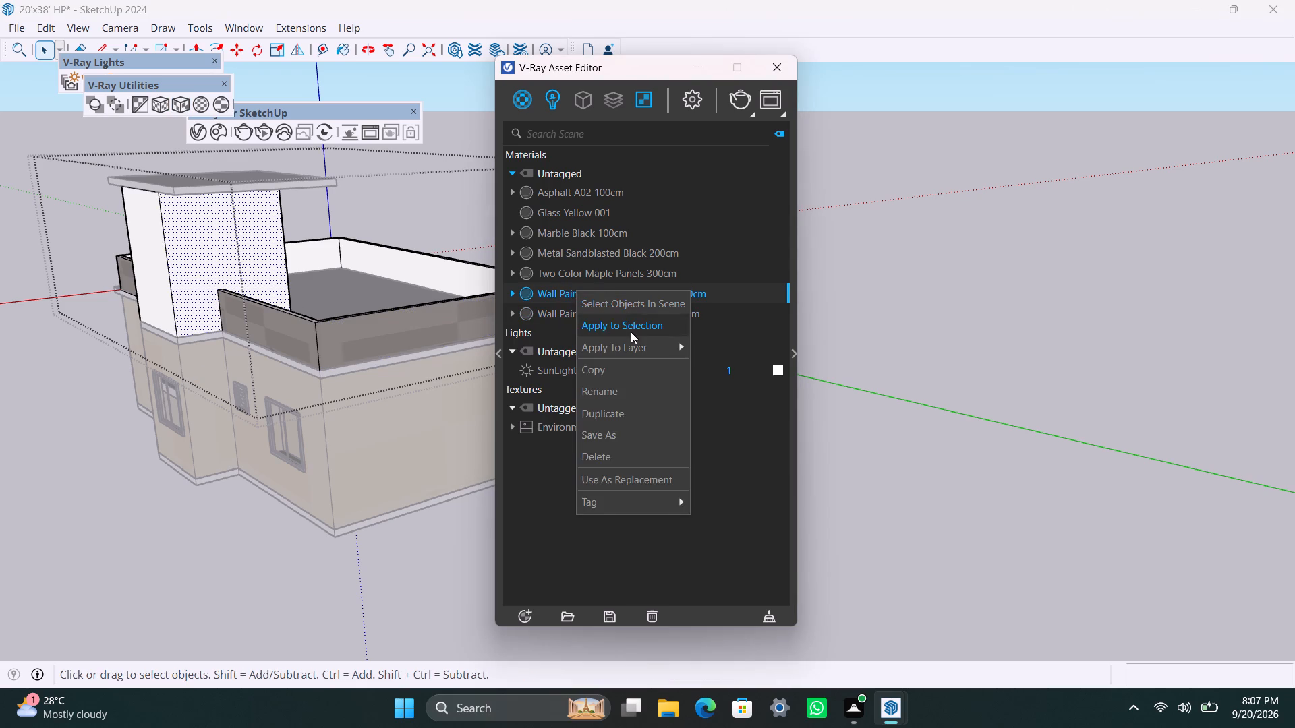
left_click(631, 332)
left_click(175, 102)
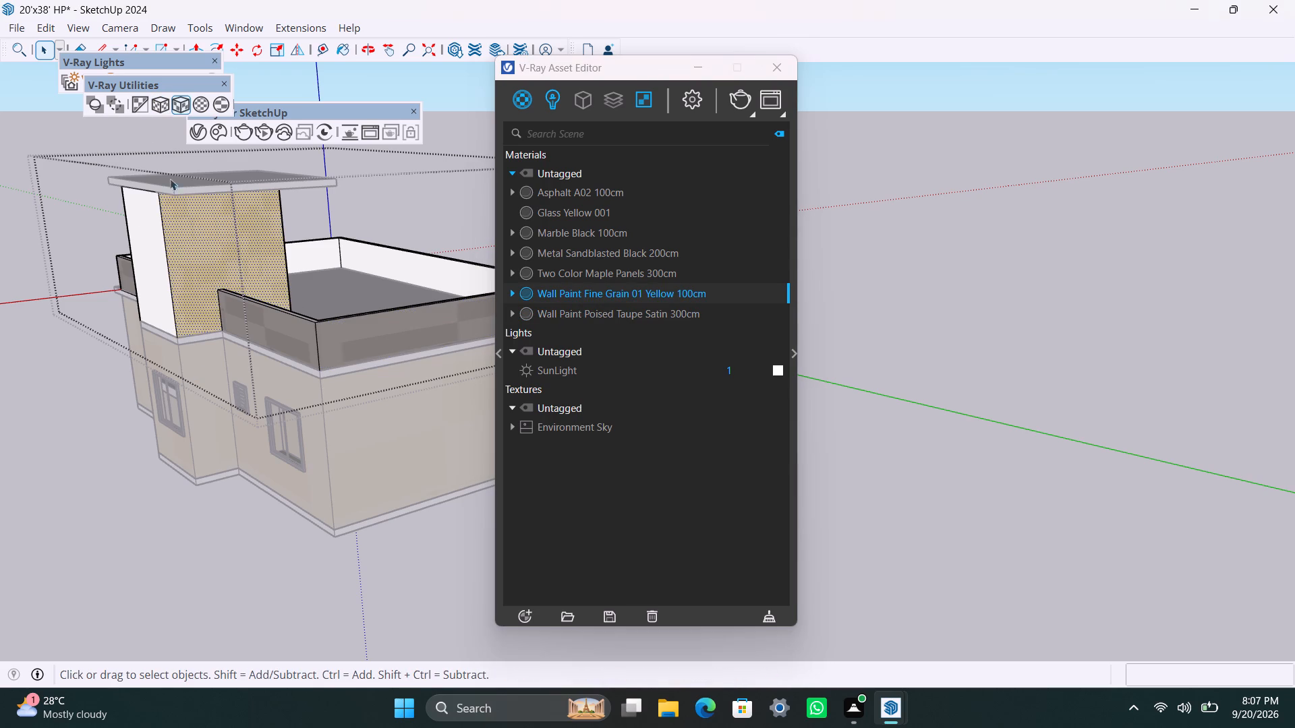
Apply Wall Paint Fine Grain 01 Yellow 100cm to the stair tower's remaining white side face, with cubic projection fitted to its bounding box.
left_click(146, 272)
right_click(572, 291)
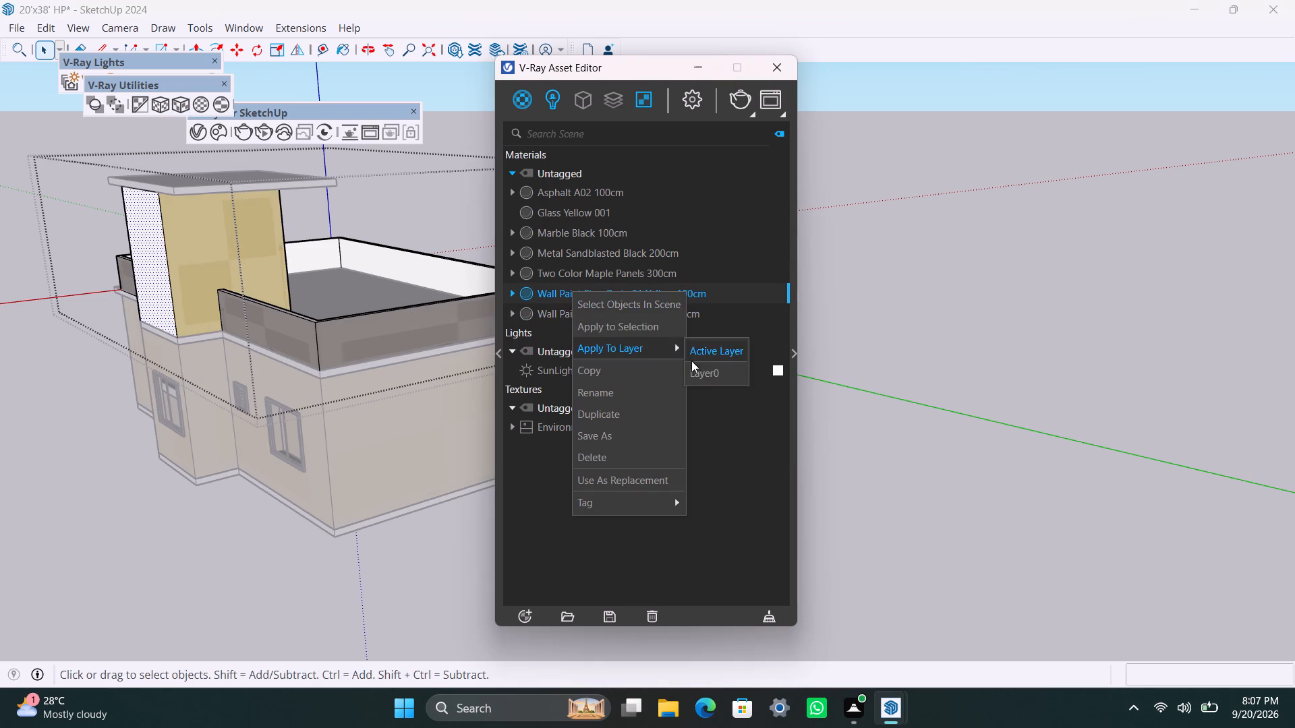
left_click(608, 320)
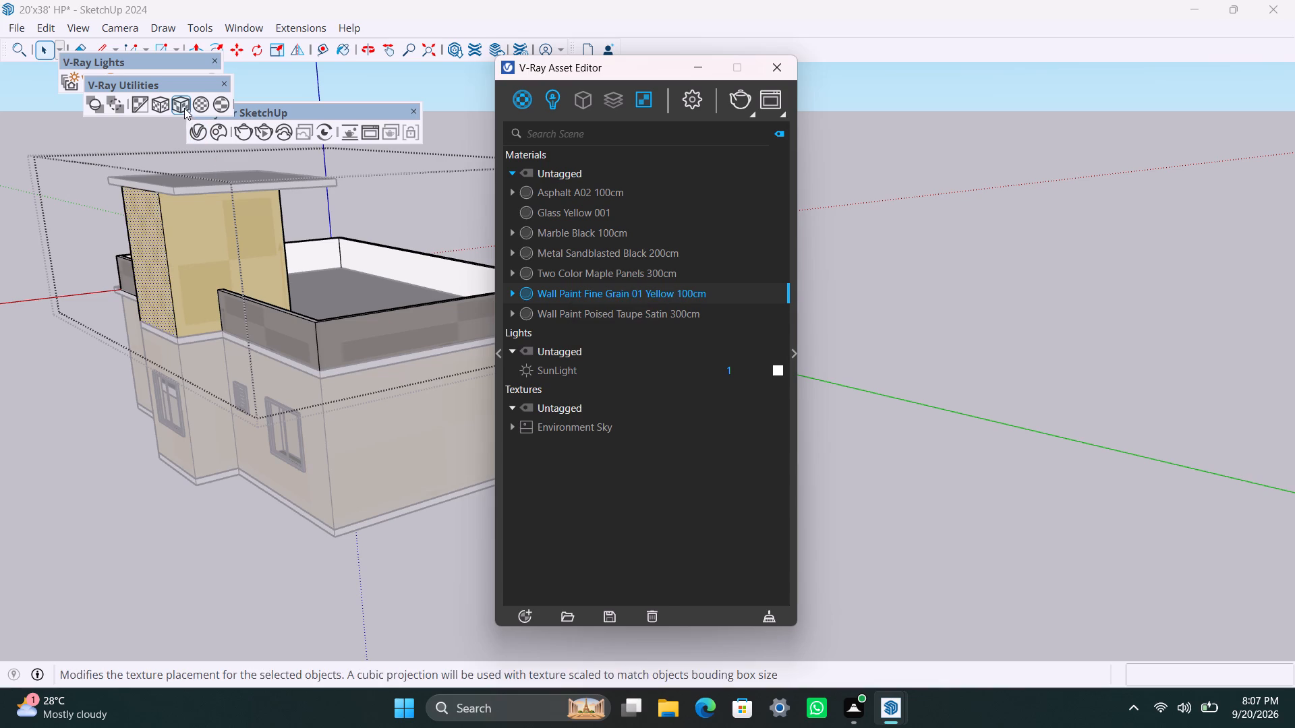
left_click(184, 107)
left_click(948, 298)
scroll(24, 433, "down", 14)
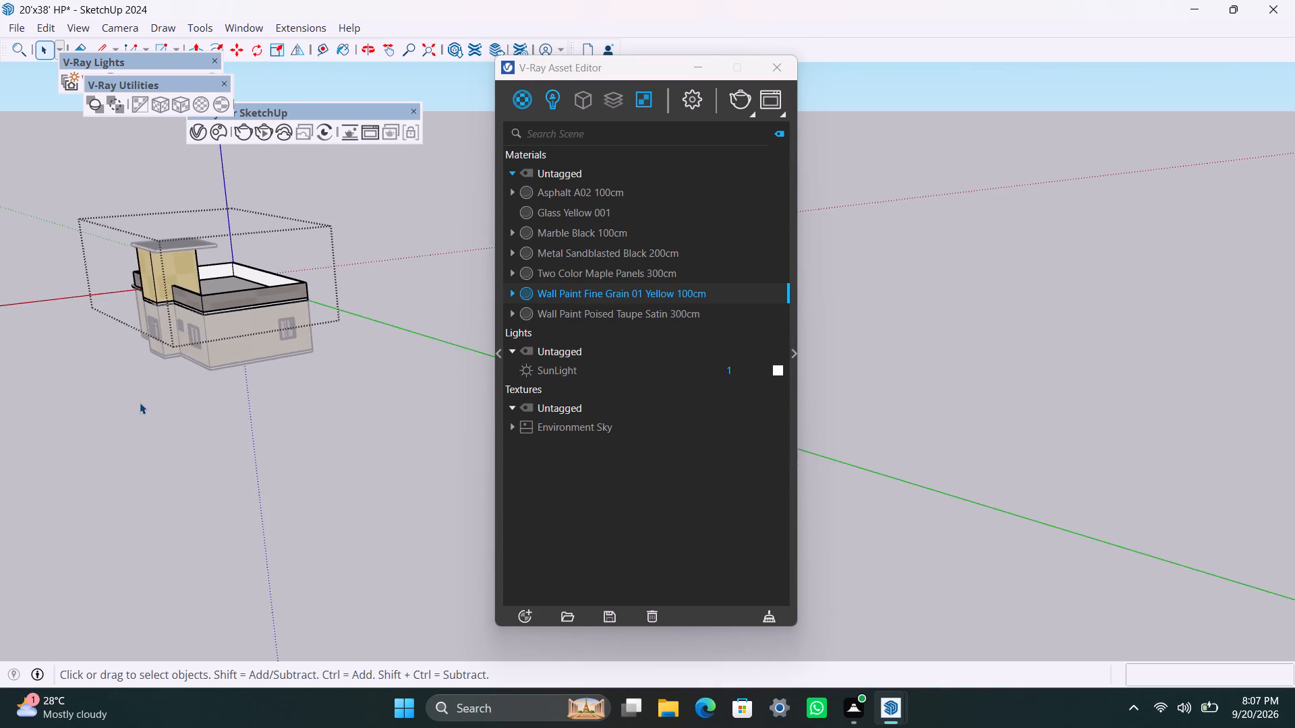
left_click(140, 404)
Apply Wall Paint Poised Taupe Satin 300cm to the stair tower's whole roof slab, with cubic projection fitted to its bounding box.
scroll(169, 249, "up", 6)
left_click(169, 245)
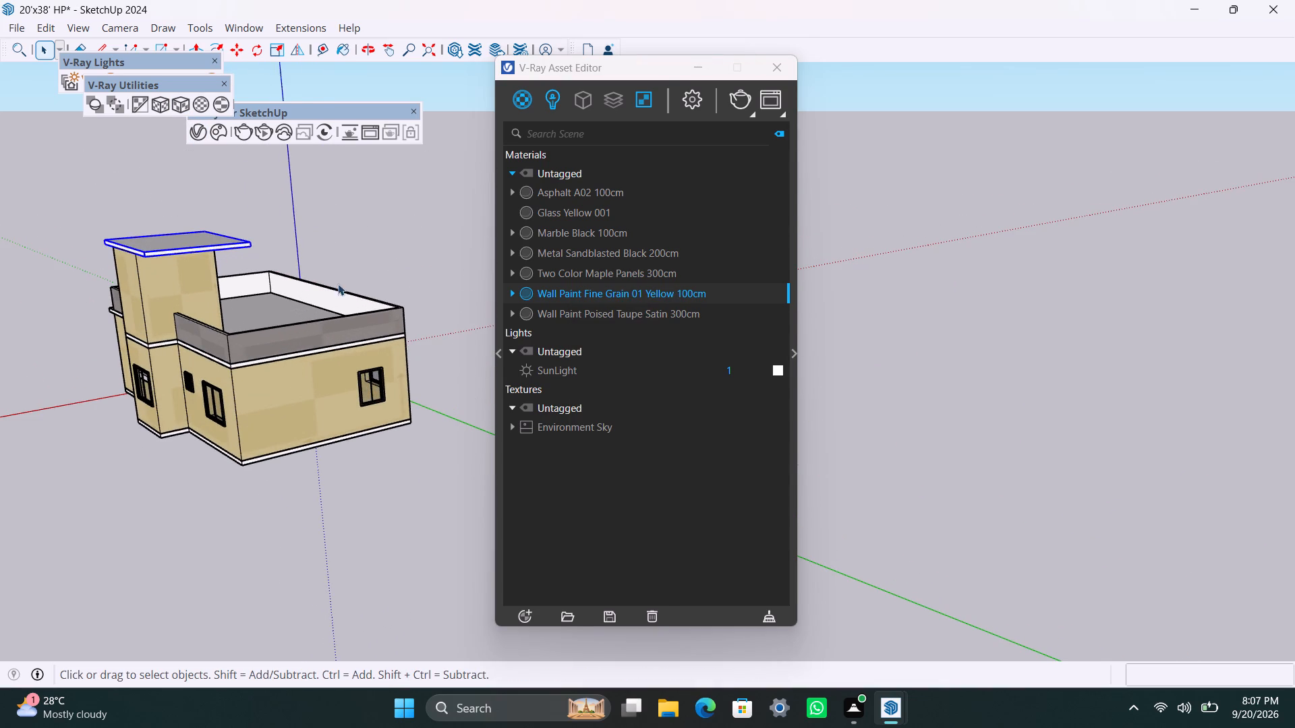
scroll(609, 295, "up", 3)
left_click(579, 311)
right_click(578, 311)
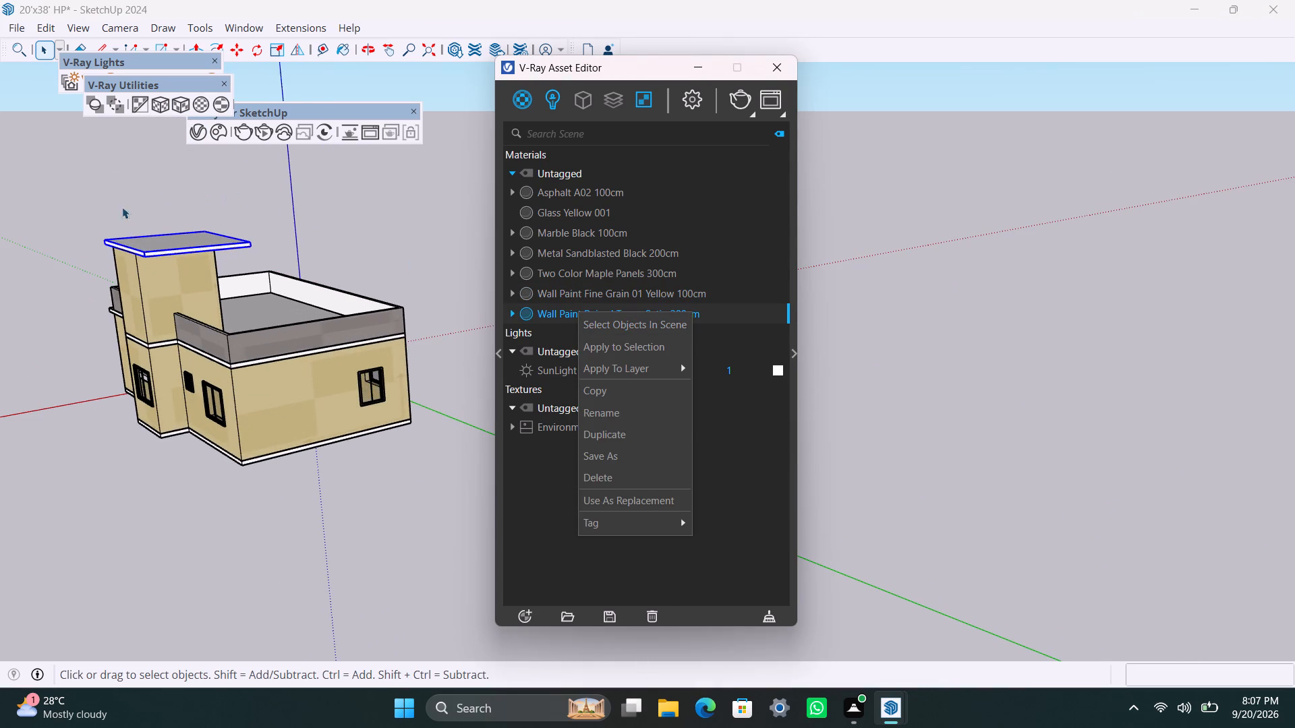
triple_click(155, 236)
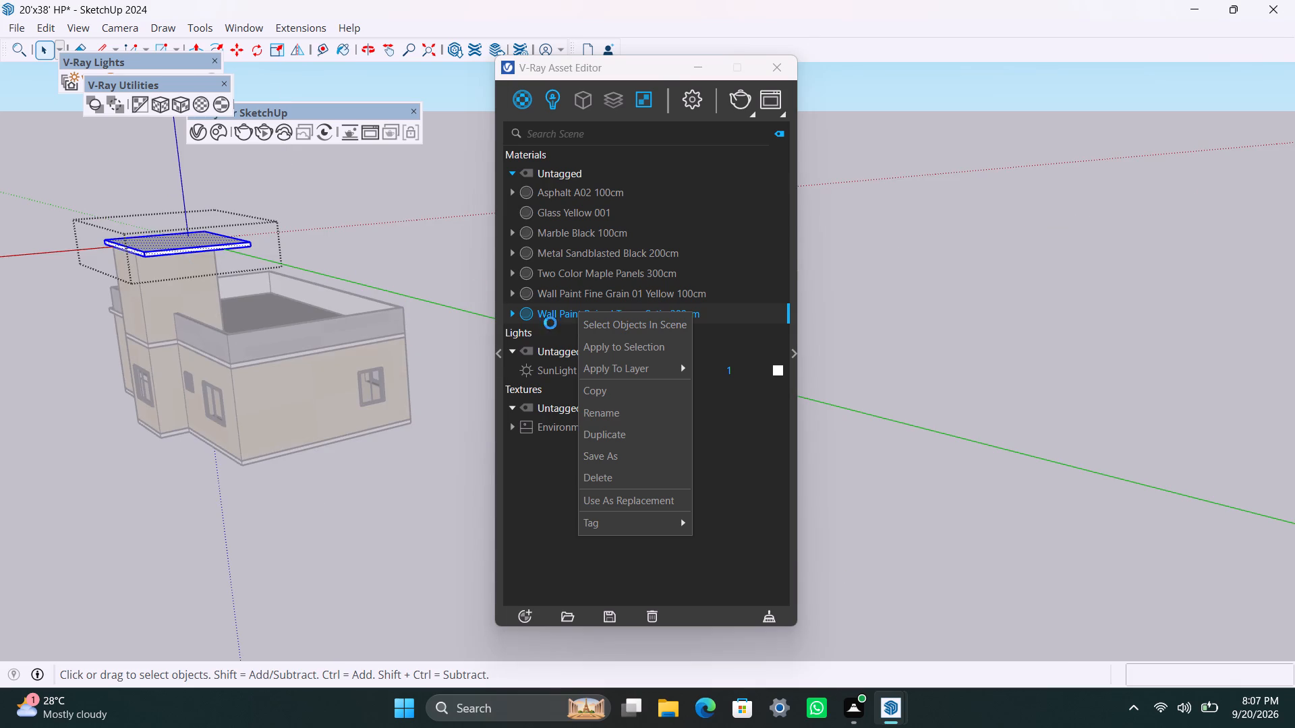
left_click(633, 349)
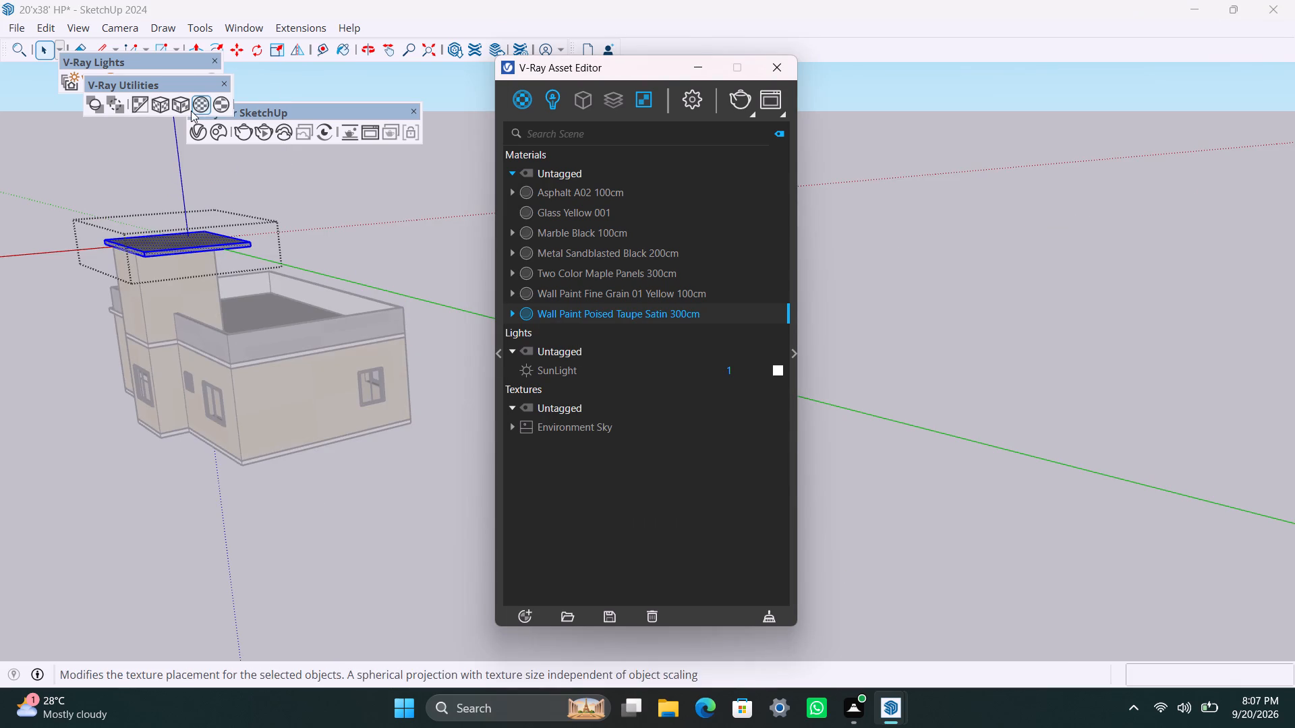
left_click(186, 104)
left_click(964, 310)
scroll(383, 327, "down", 9)
Apply Marble Black 100cm to the whole main roof slab, including its projecting edges, with cubic projection fitted to its bounding box.
middle_click_drag(132, 421, 256, 419)
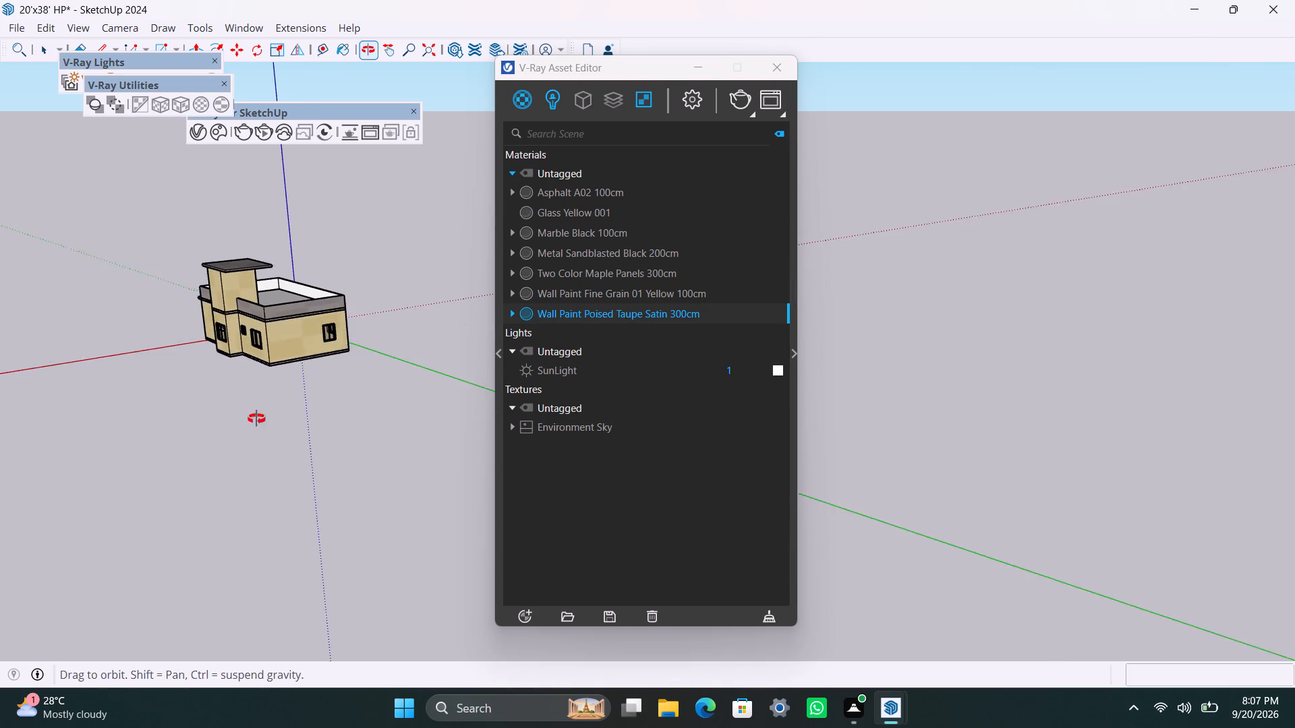
middle_click_drag(256, 419, 349, 418)
scroll(284, 433, "down", 10)
middle_click_drag(125, 484, 478, 498)
scroll(183, 559, "down", 5)
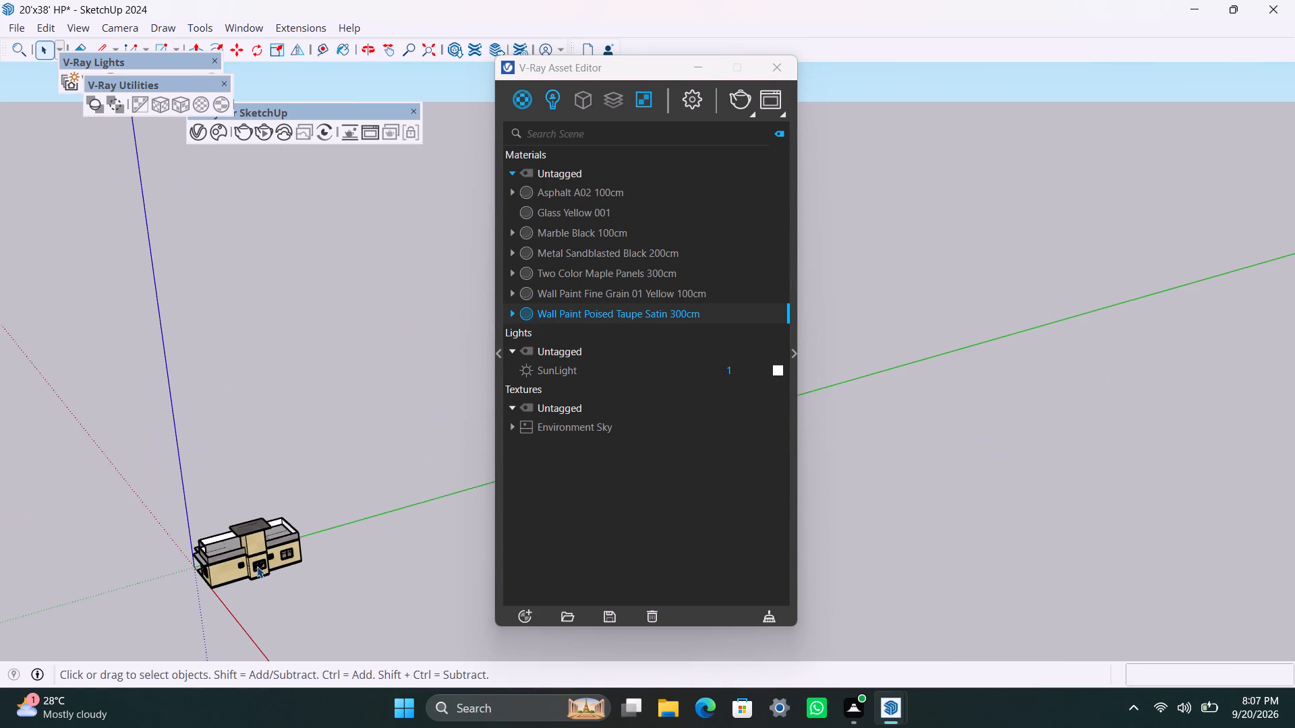
scroll(257, 566, "up", 2)
middle_click_drag(257, 534, 183, 300, "shift")
scroll(168, 339, "up", 4)
middle_click_drag(0, 479, 301, 491)
scroll(203, 527, "down", 4)
middle_click_drag(3, 582, 301, 431, "shift")
scroll(267, 423, "up", 4)
middle_click_drag(247, 383, 482, 461)
scroll(411, 425, "up", 3)
middle_click_drag(396, 406, 164, 305)
scroll(237, 361, "down", 4)
middle_click_drag(262, 446, 141, 413)
scroll(217, 359, "down", 2)
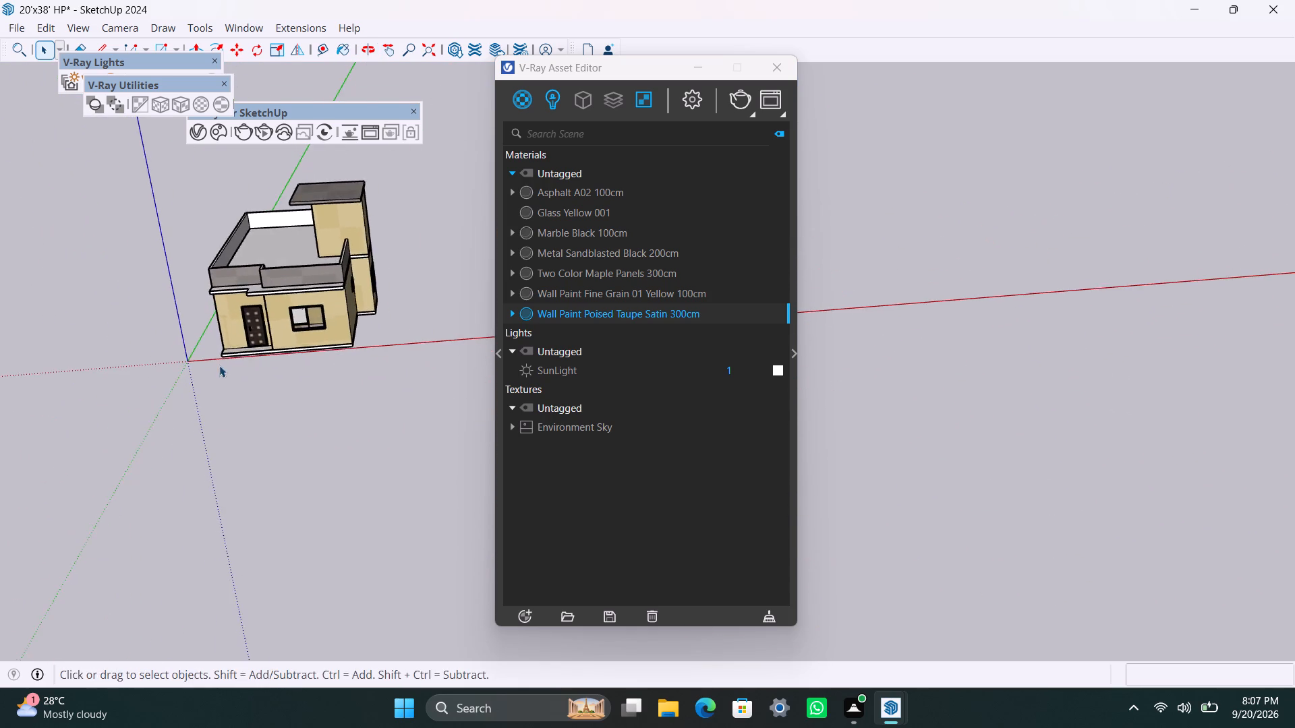
middle_click_drag(242, 363, 282, 512, "shift")
scroll(337, 377, "up", 5)
triple_click(307, 395)
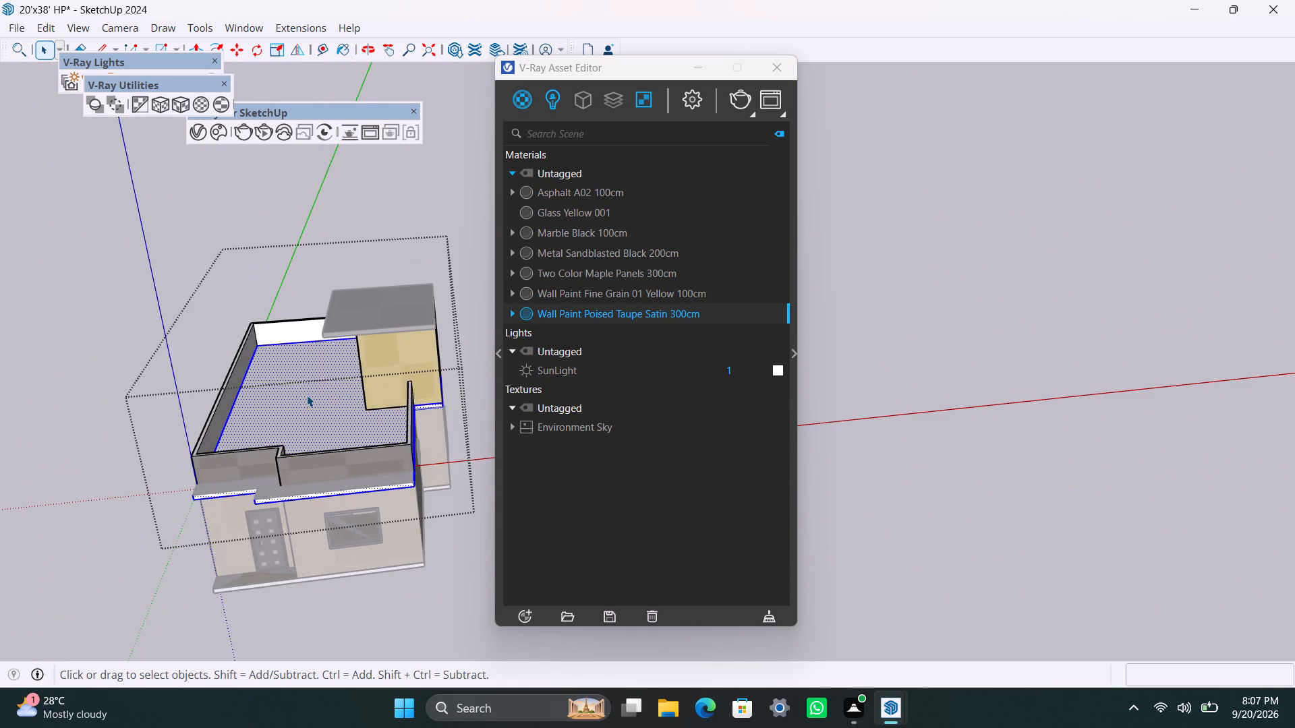
left_click(585, 239)
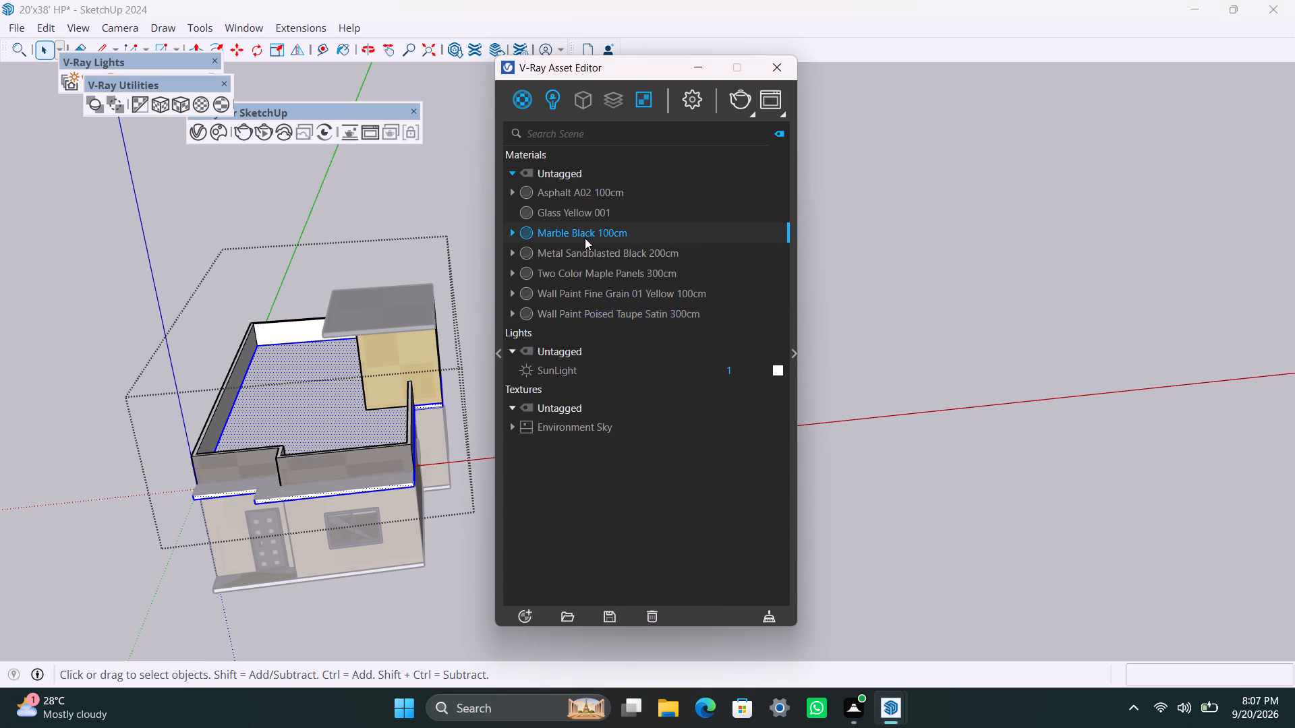
right_click(585, 238)
left_click(604, 266)
left_click(188, 105)
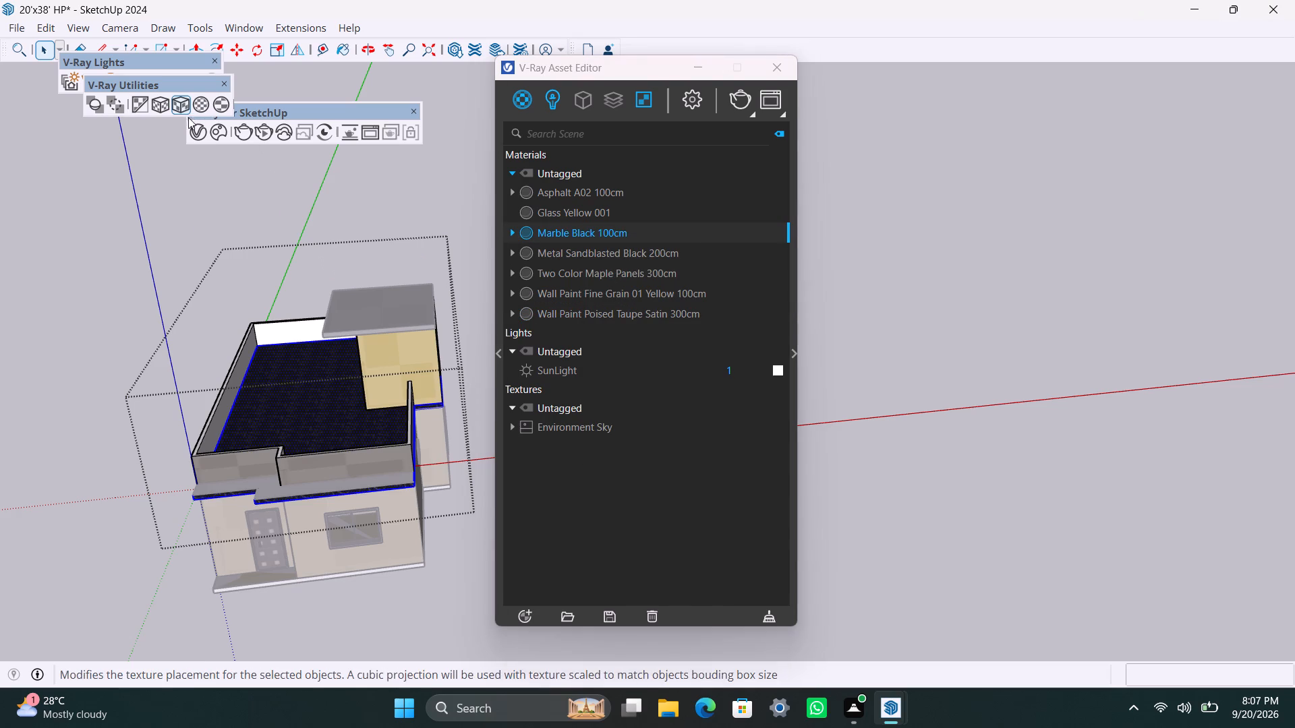
scroll(281, 518, "up", 2)
left_click(194, 615)
Apply Marble Black 100cm to the whole floor plinth slab at the house base, with cubic projection fitted to its bounding box.
scroll(237, 588, "up", 9)
triple_click(245, 596)
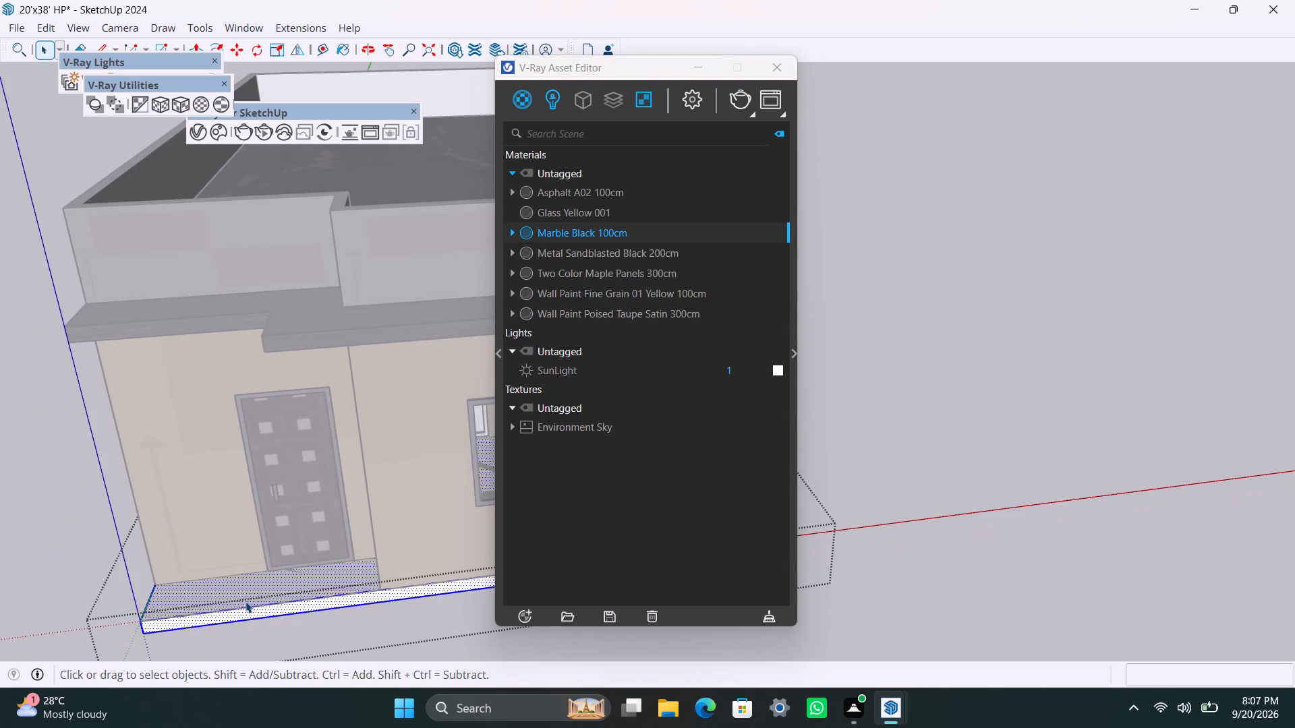
right_click(598, 238)
left_click(608, 269)
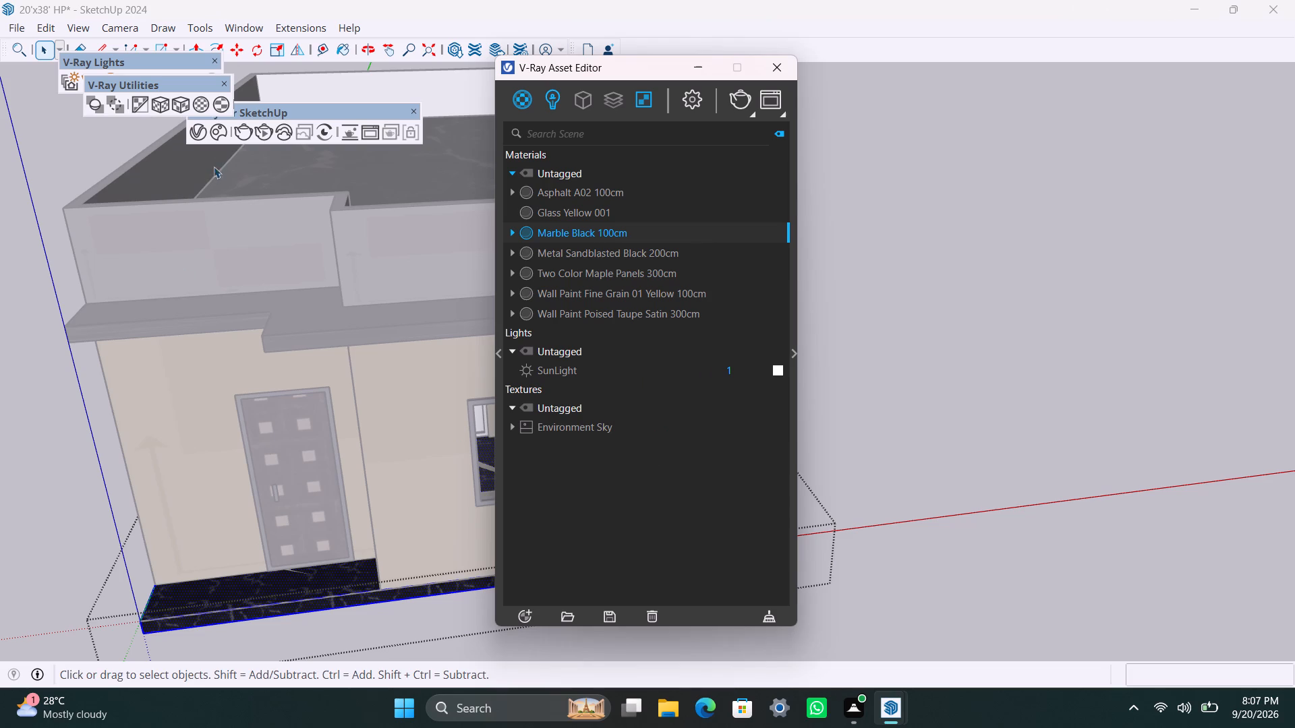
left_click(177, 111)
left_click(990, 388)
scroll(304, 503, "down", 10)
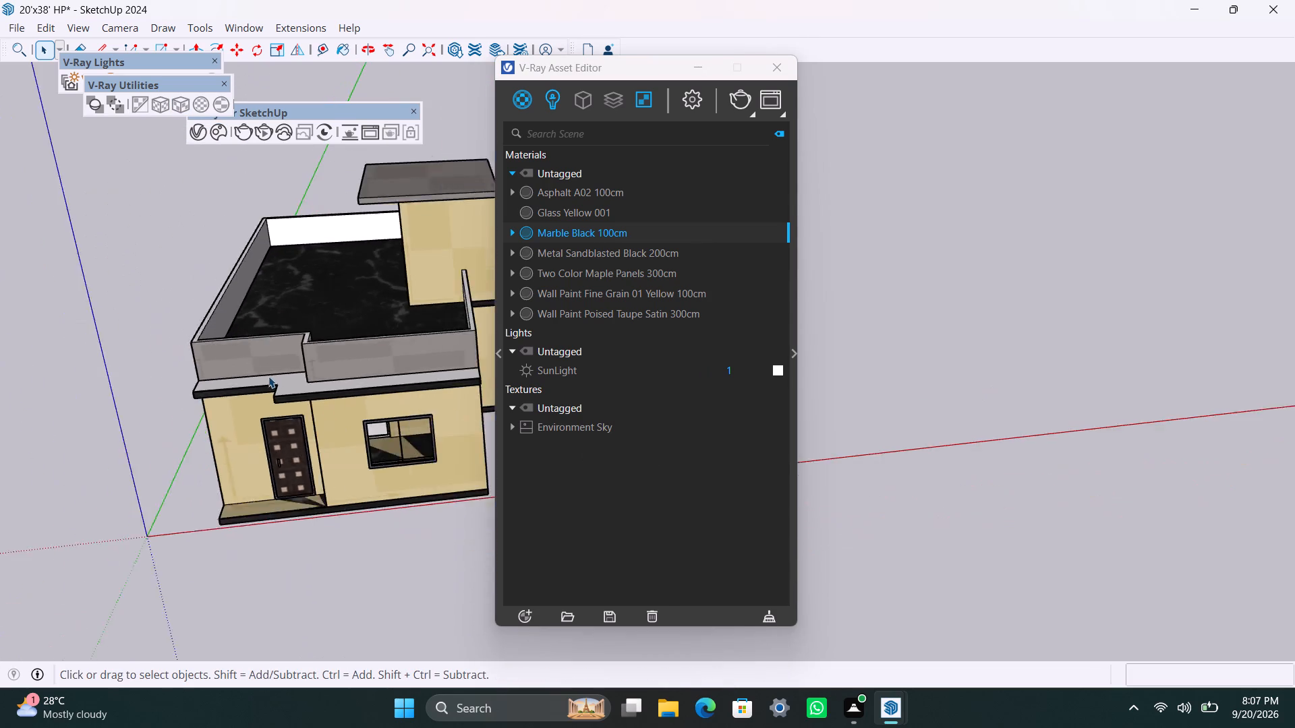
scroll(268, 376, "down", 4)
left_click(288, 603)
Save the model.
scroll(333, 378, "up", 3)
middle_click_drag(262, 368, 186, 520)
scroll(288, 415, "up", 4)
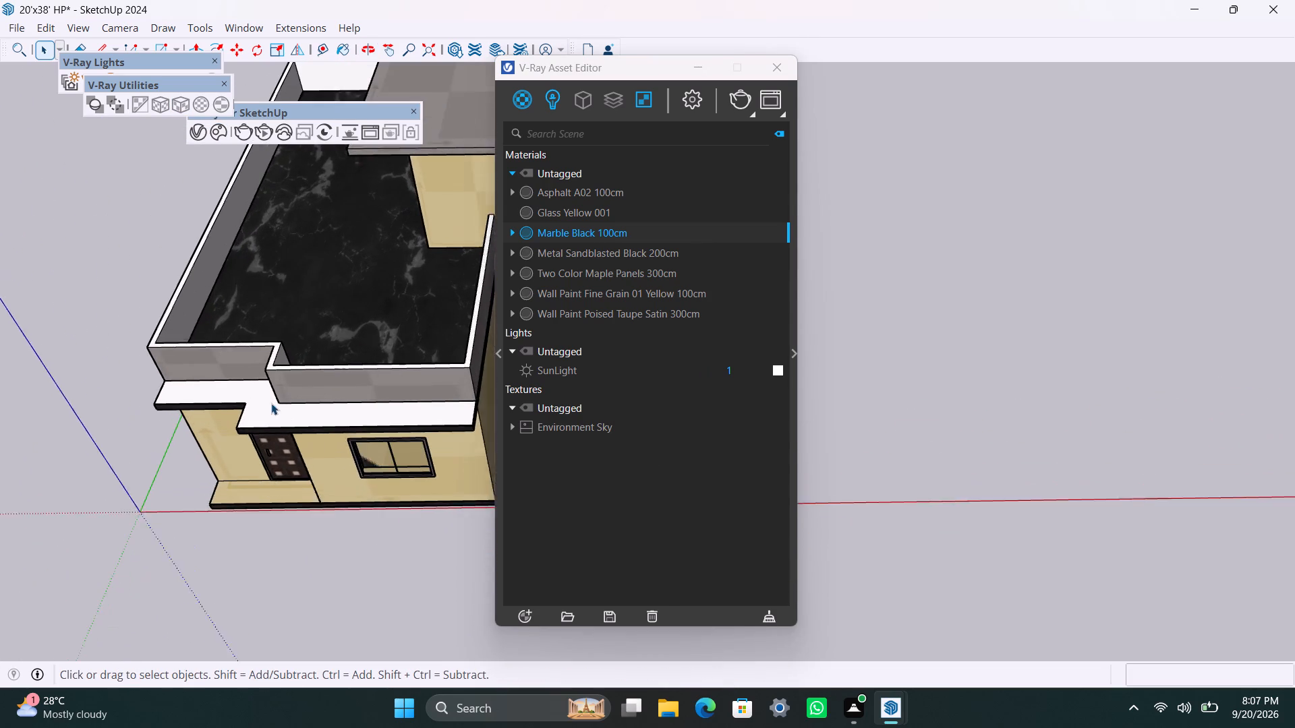
scroll(288, 459, "down", 8)
middle_click_drag(297, 497, 300, 315)
scroll(310, 340, "down", 2)
middle_click_drag(334, 419, 492, 495)
scroll(473, 481, "up", 2)
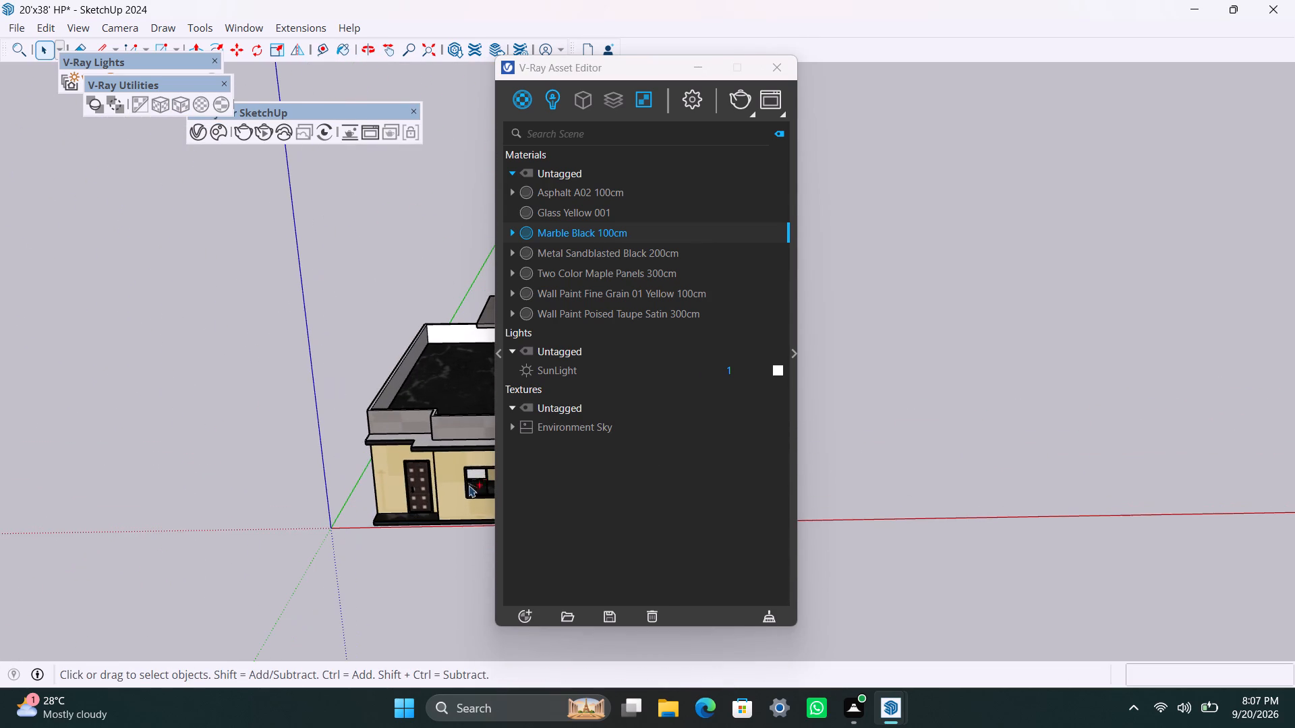
key("ctrl+s")
Hide the drawing axes and minimise the V-Ray Asset Editor to clear the view of the house.
scroll(415, 485, "up", 3)
left_click(80, 22)
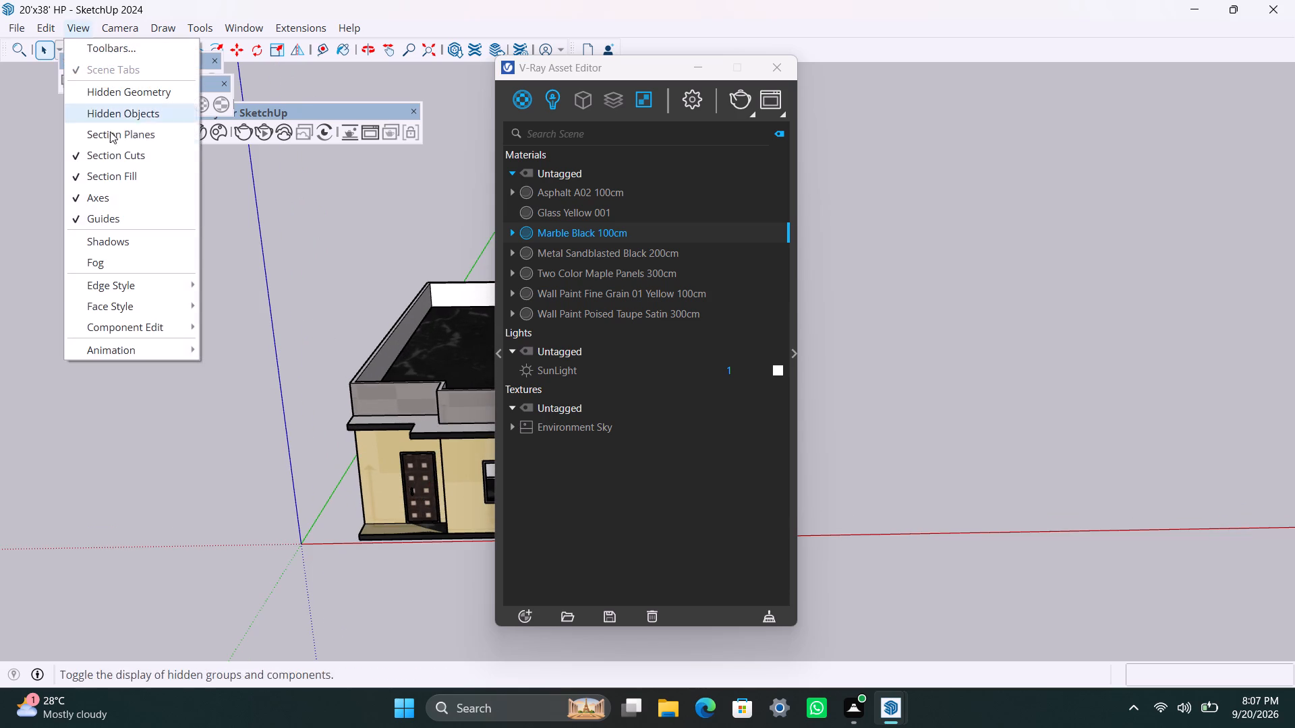
left_click(118, 206)
scroll(251, 382, "up", 1)
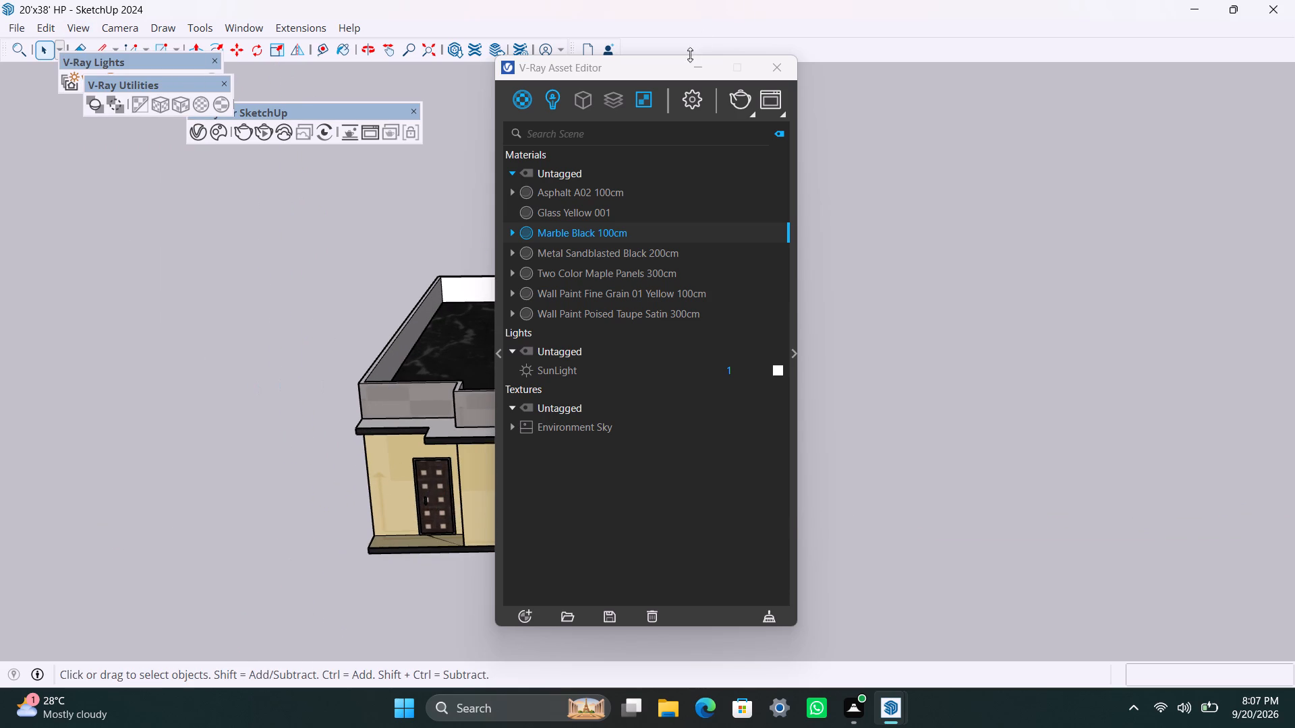
left_click(691, 71)
Draw a ground rectangle from the front plinth's door-side bottom corner, slightly wider than the facade, and make it a group.
scroll(741, 295, "down", 2)
middle_click_drag(755, 383, 941, 327)
scroll(615, 594, "up", 3)
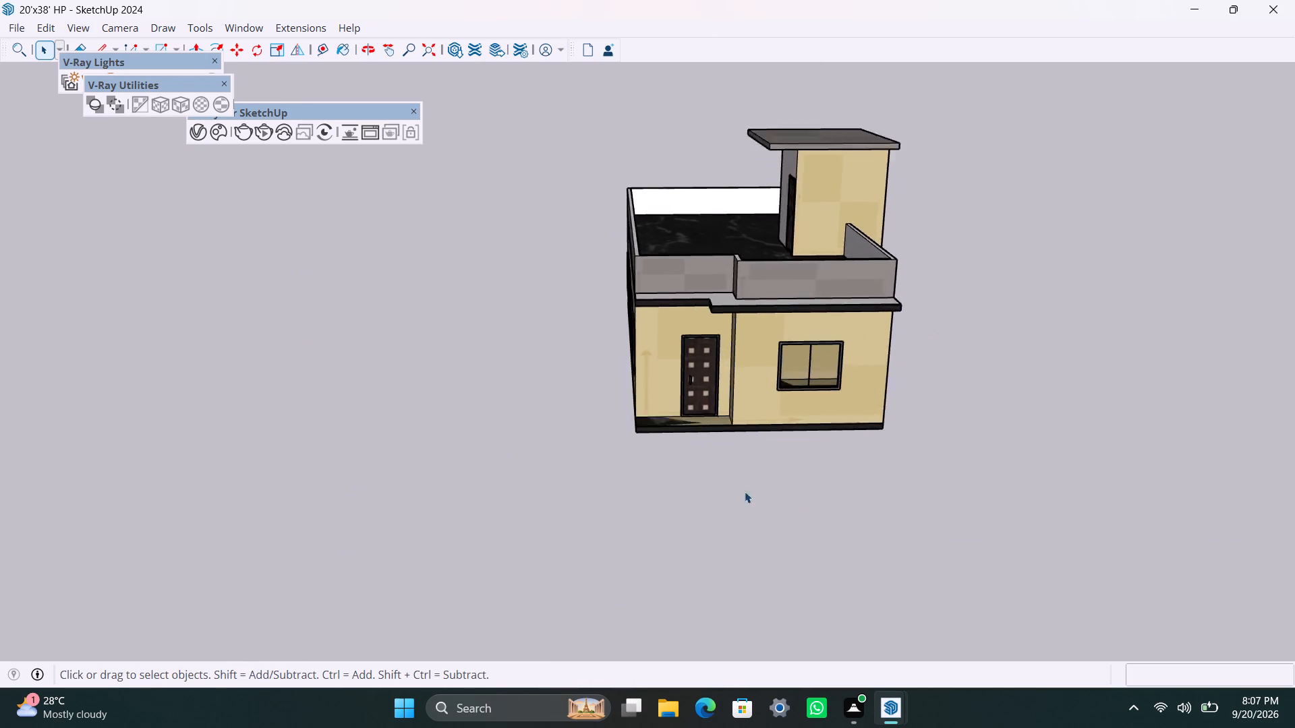
scroll(745, 491, "up", 4)
key("r")
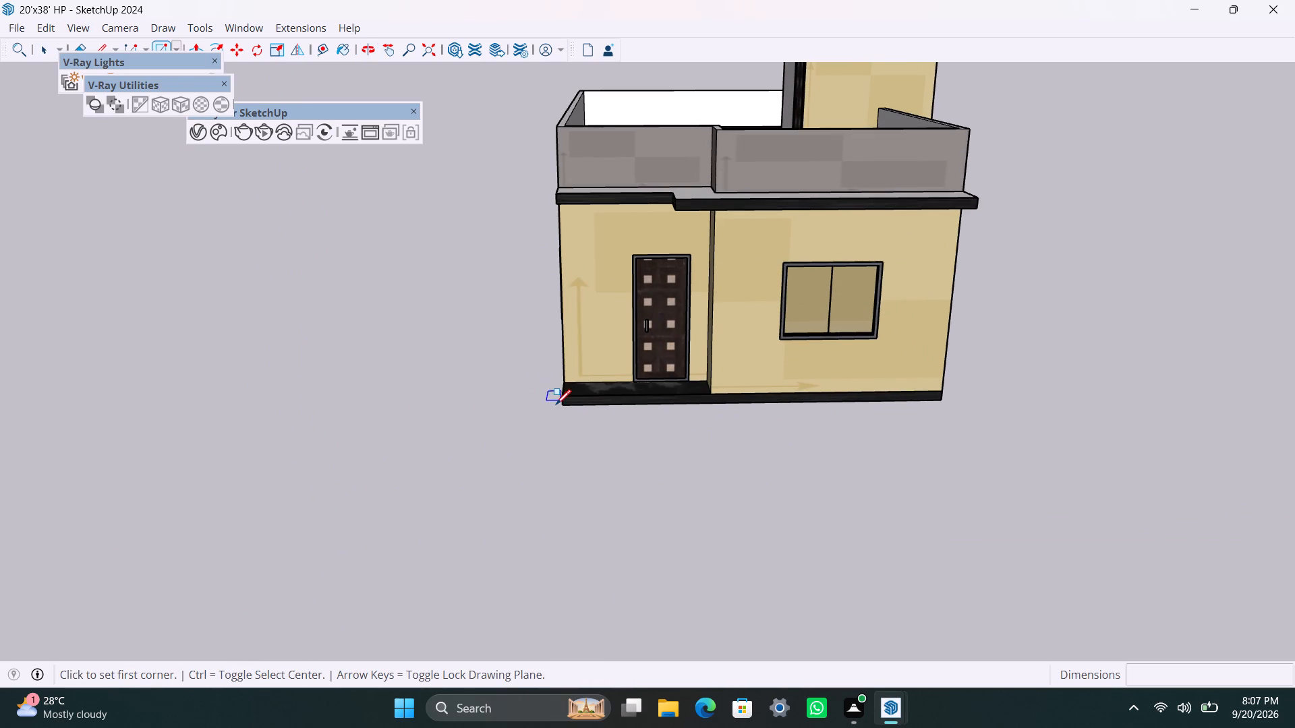
left_click_drag(565, 406, 571, 413)
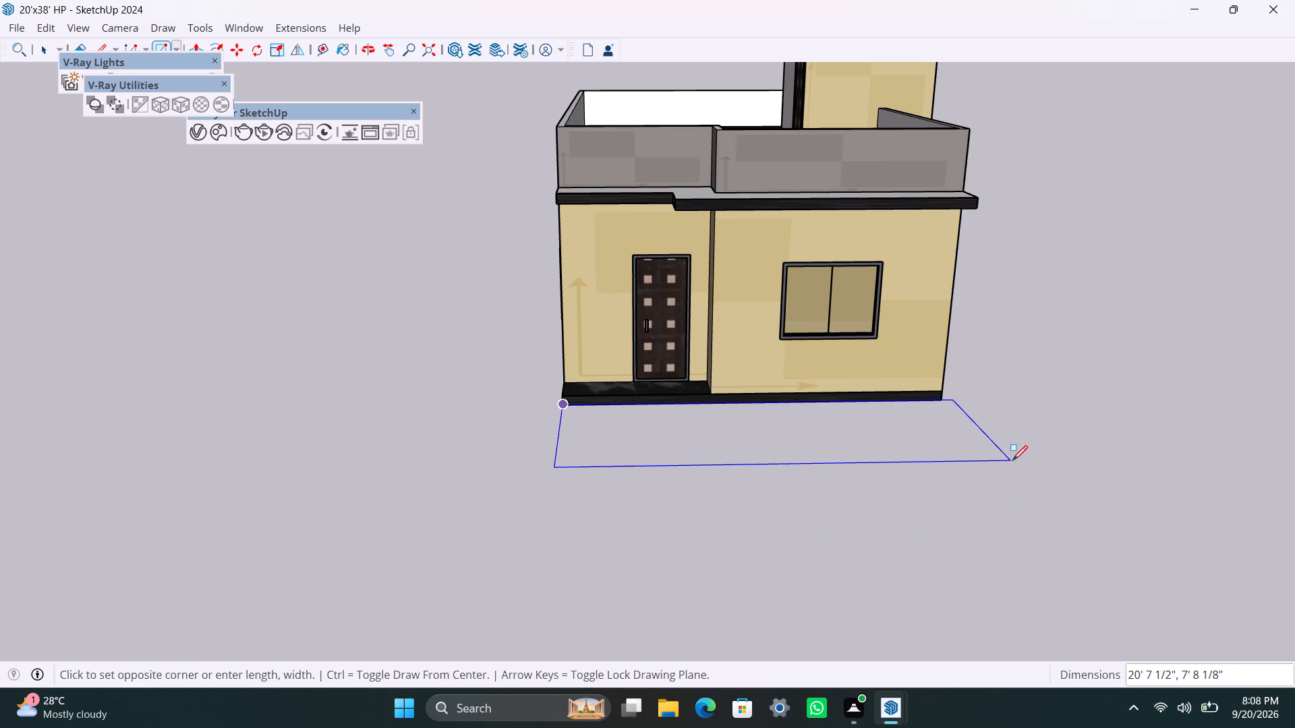
left_click(1039, 466)
key("space")
double_click(887, 438)
right_click(887, 437)
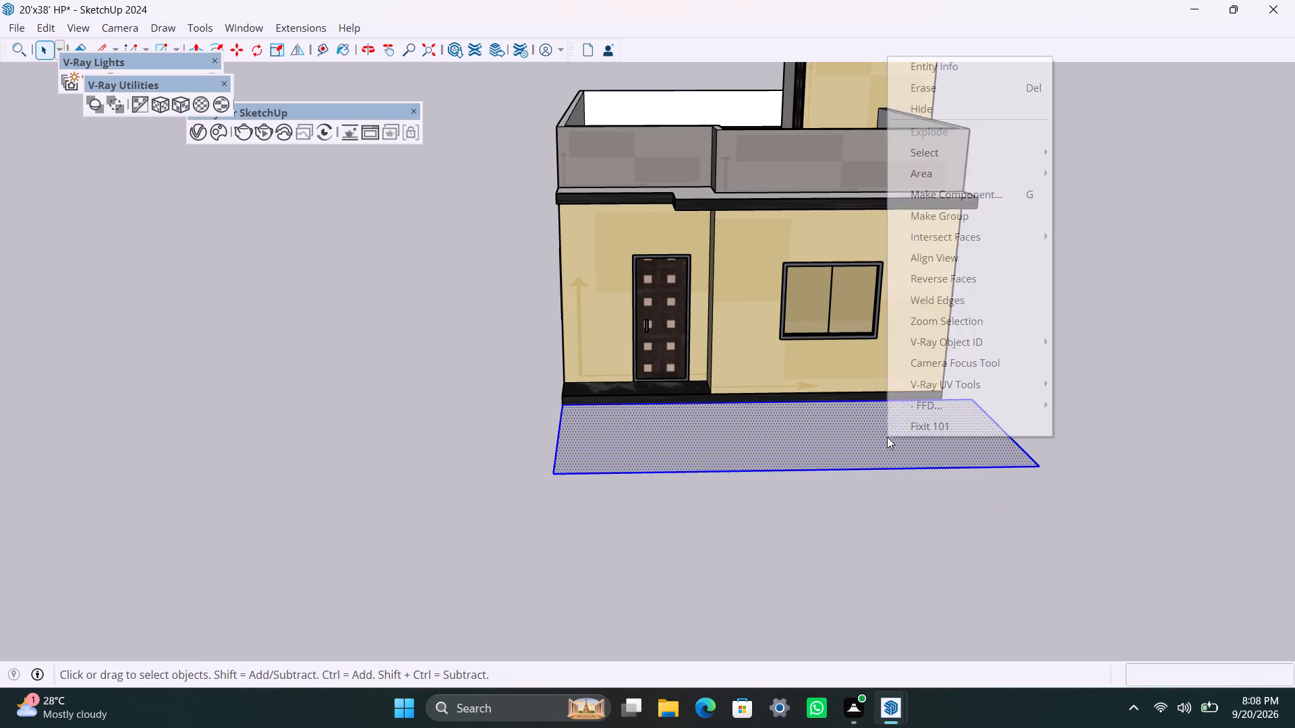
left_click(956, 221)
Push/Pull the front ground rectangle downward 2" inside its group to form a thin slab.
scroll(830, 408, "up", 5)
triple_click(807, 467)
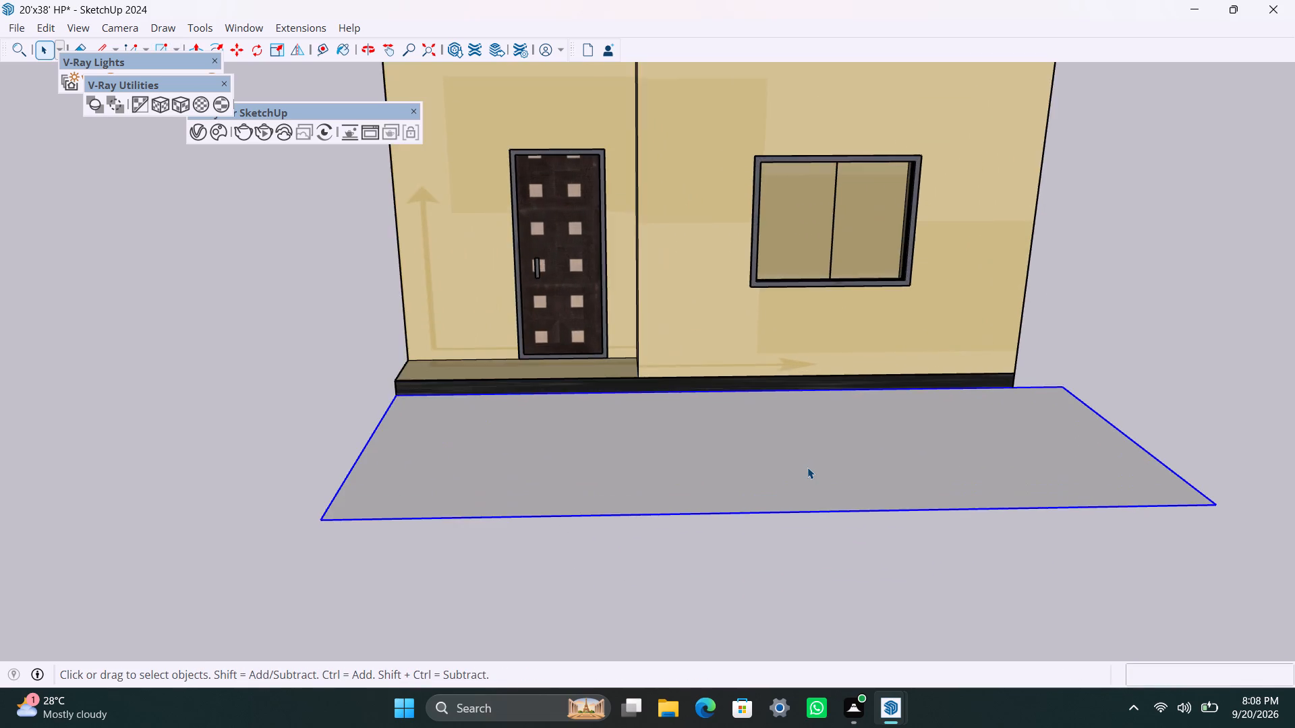
key("p")
left_click(807, 467)
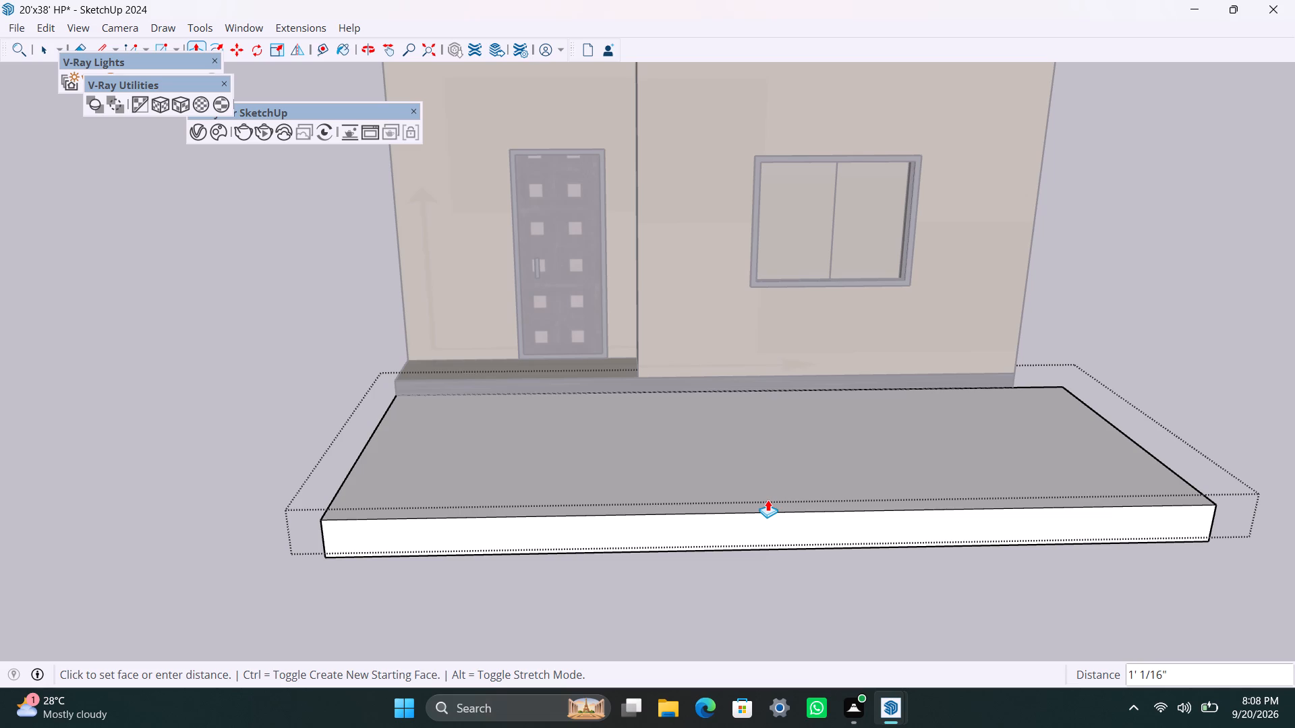
key("2")
key("shift+quotedbl")
key("Return")
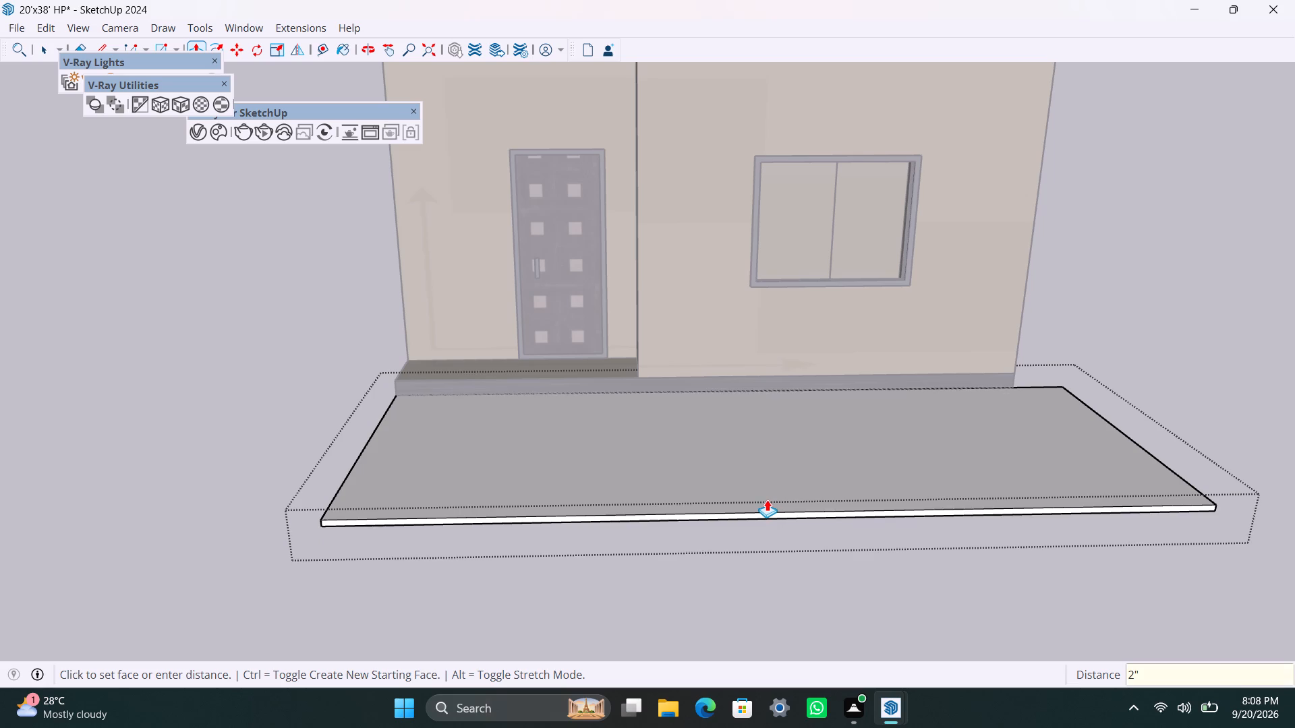
key("space")
Push/Pull the ground slab's door-side end face outward, extending the slab well past the house corner.
scroll(614, 477, "down", 3)
middle_click_drag(568, 545, 1294, 560)
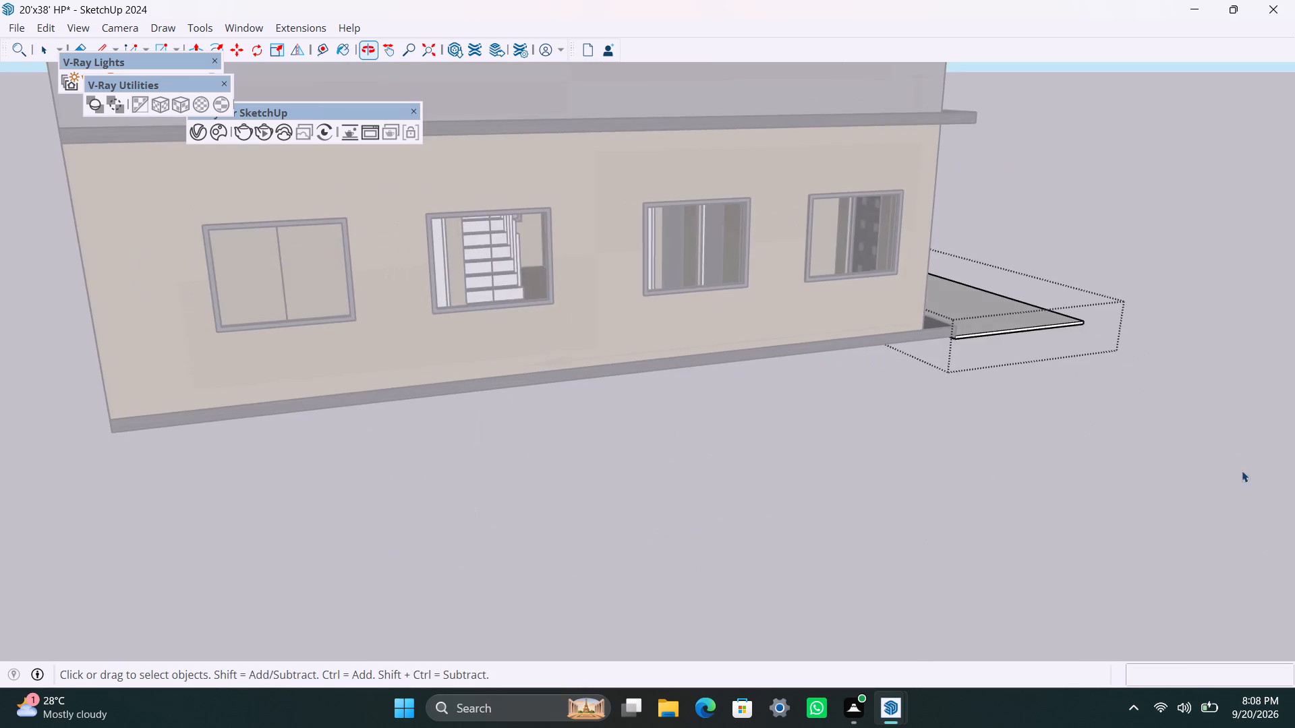
scroll(1190, 403, "up", 5)
middle_click_drag(1034, 392, 748, 397)
scroll(863, 347, "up", 8)
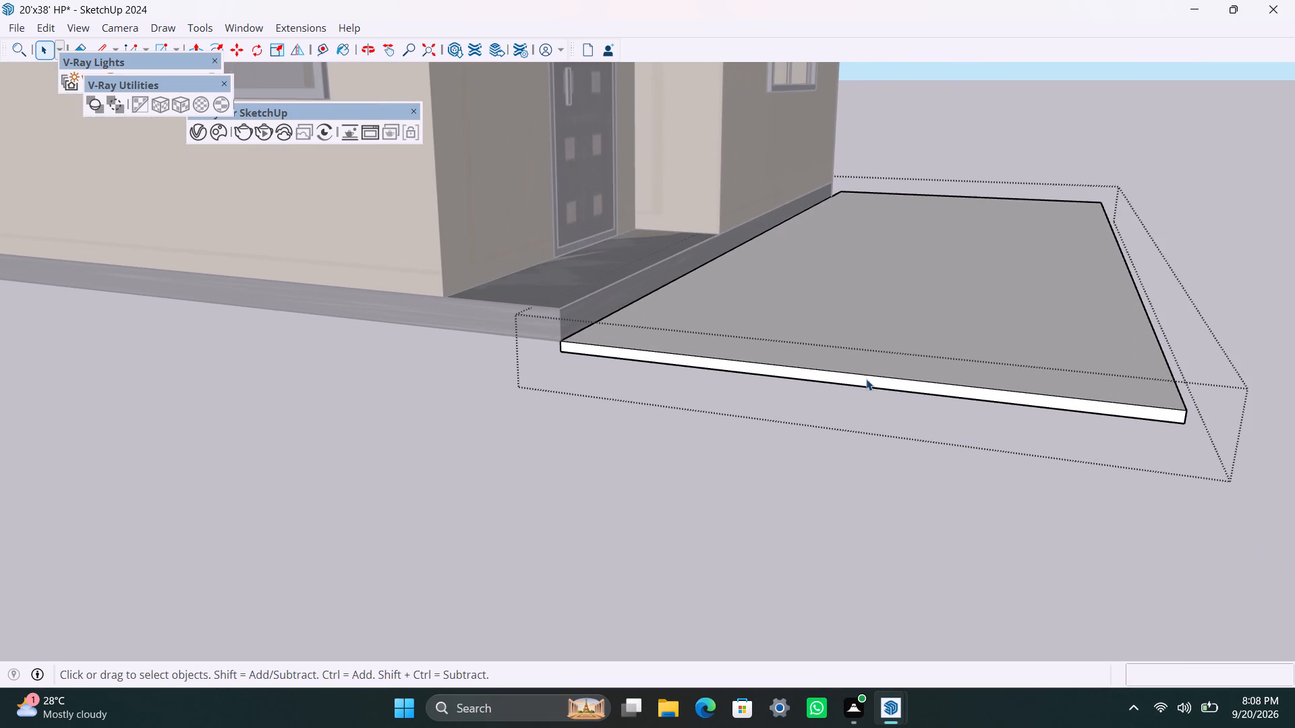
triple_click(867, 380)
double_click(867, 380)
key("p")
left_click_drag(869, 380, 869, 380)
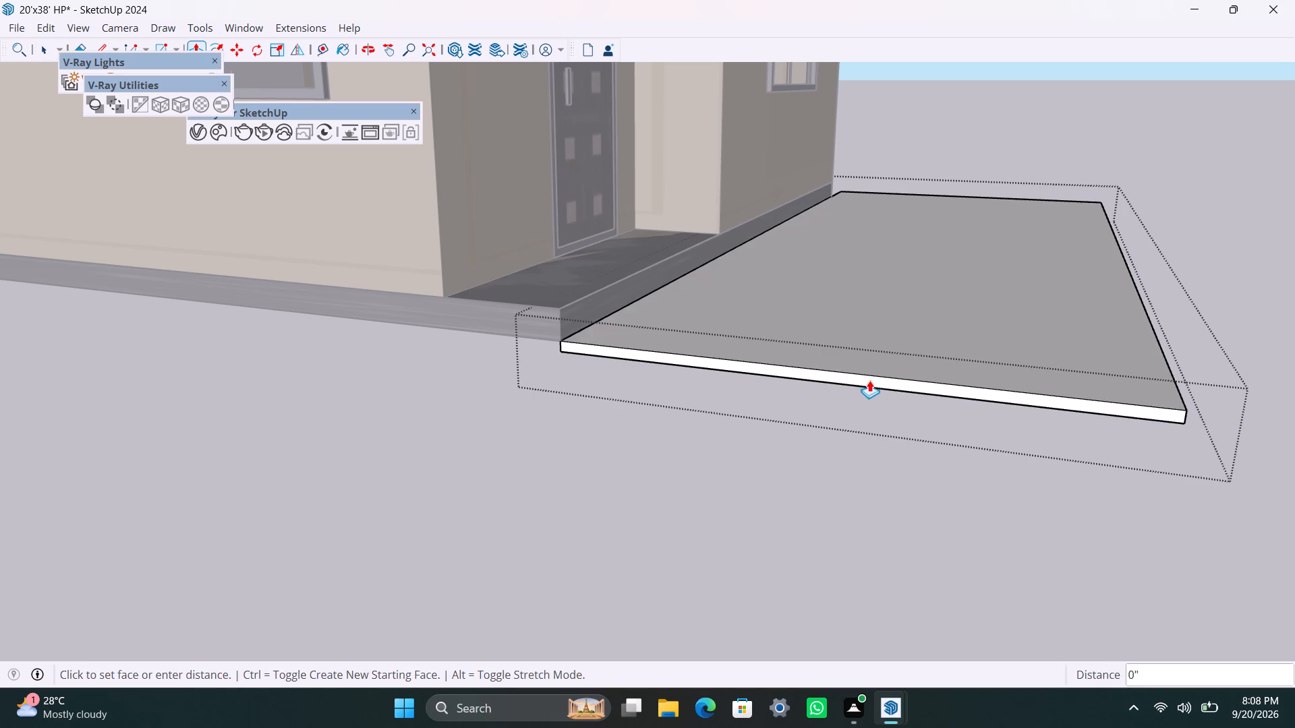
left_click_drag(869, 380, 663, 662)
key("space")
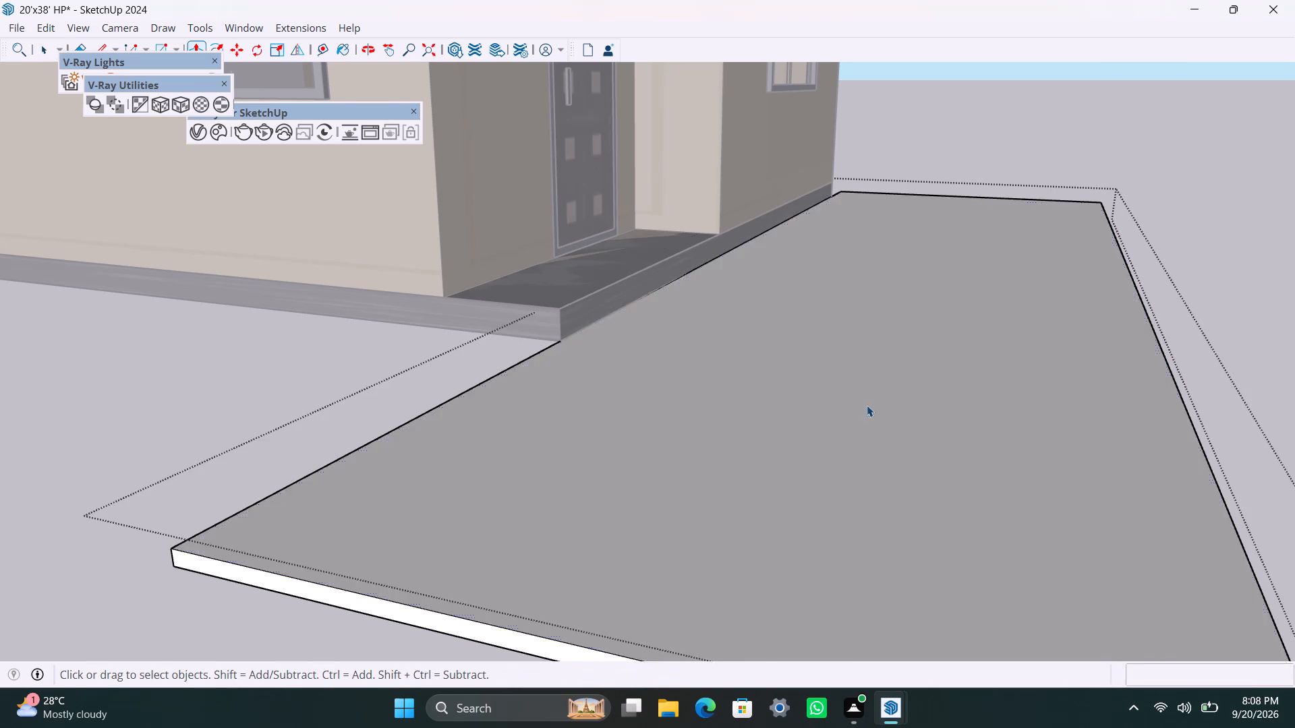
Push/Pull the ground slab's window-side end face outward, extending the slab well past the opposite front corner of the house.
scroll(809, 461, "down", 11)
middle_click_drag(969, 405, 0, 305)
scroll(115, 320, "up", 2)
middle_click_drag(205, 295, 278, 388)
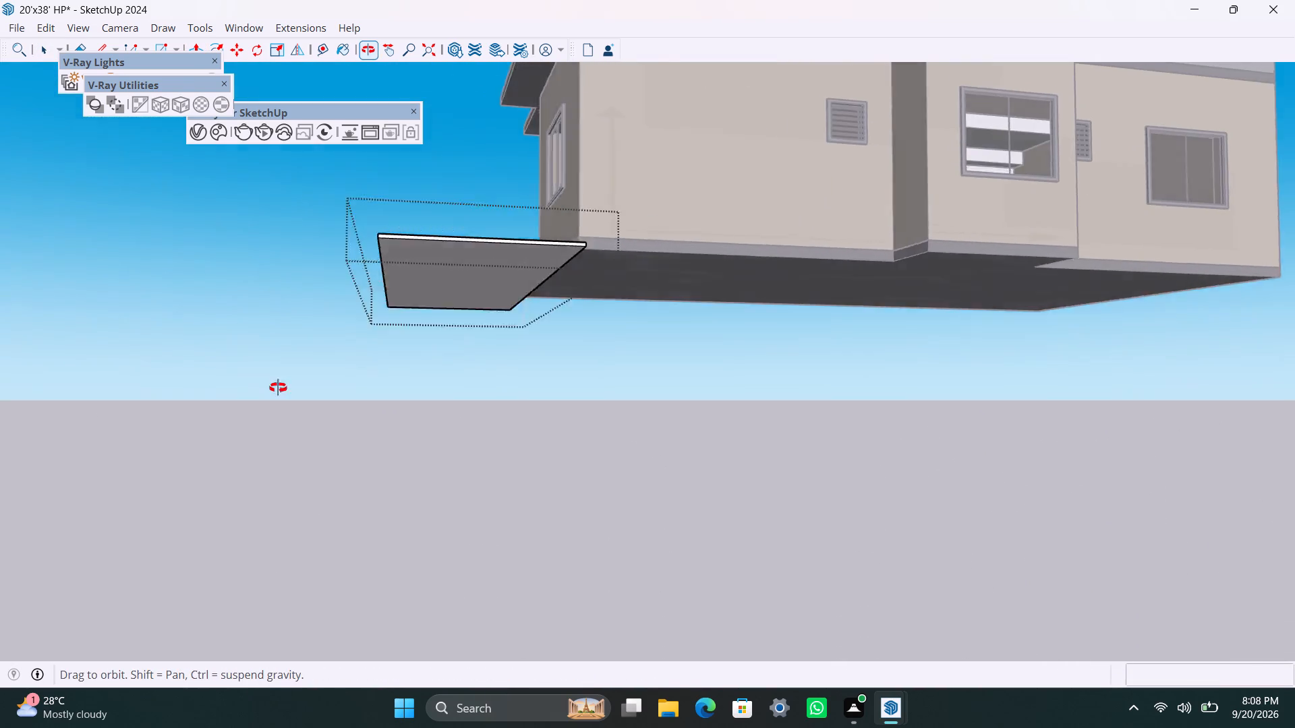
middle_click_drag(278, 388, 374, 451)
scroll(586, 442, "up", 7)
scroll(609, 372, "up", 3)
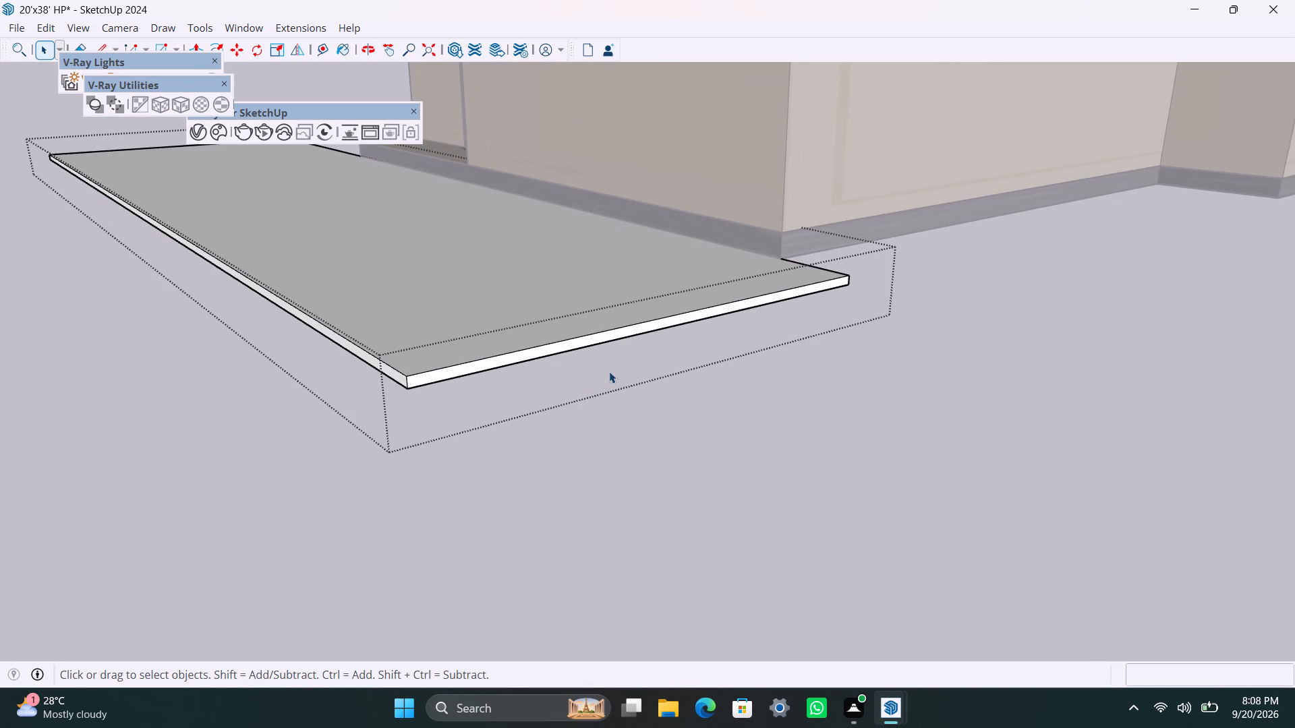
key("p")
left_click_drag(601, 338, 655, 386)
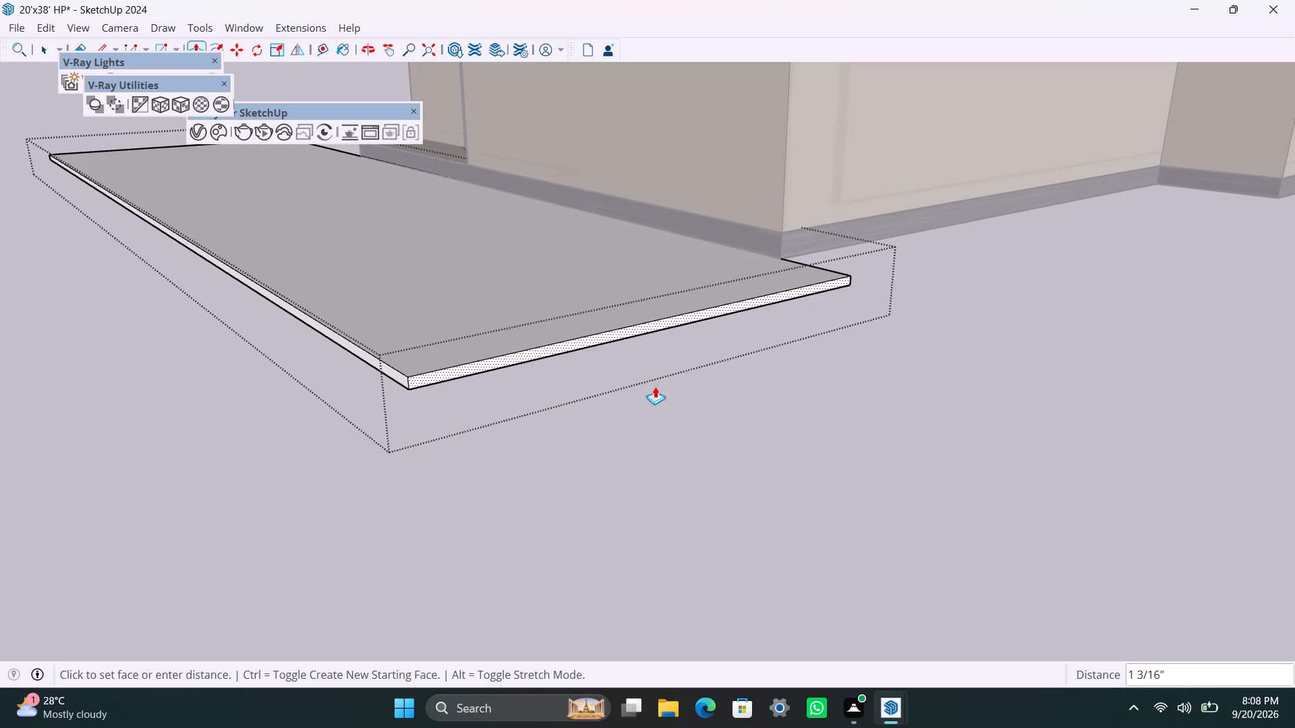
left_click_drag(655, 386, 1147, 673)
key("space")
scroll(296, 389, "down", 4)
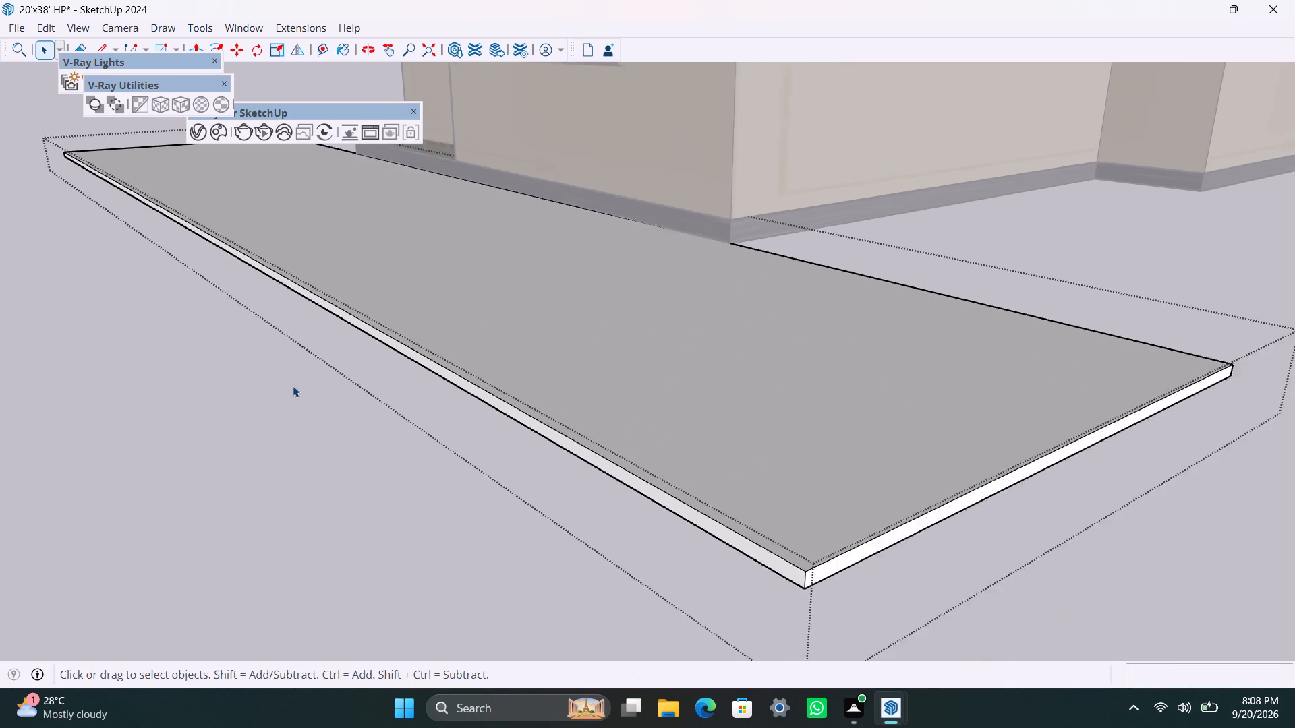
Push/Pull the ground slab's long front face outward, widening the slab farther away from the house facade.
scroll(293, 386, "down", 8)
scroll(339, 306, "up", 19)
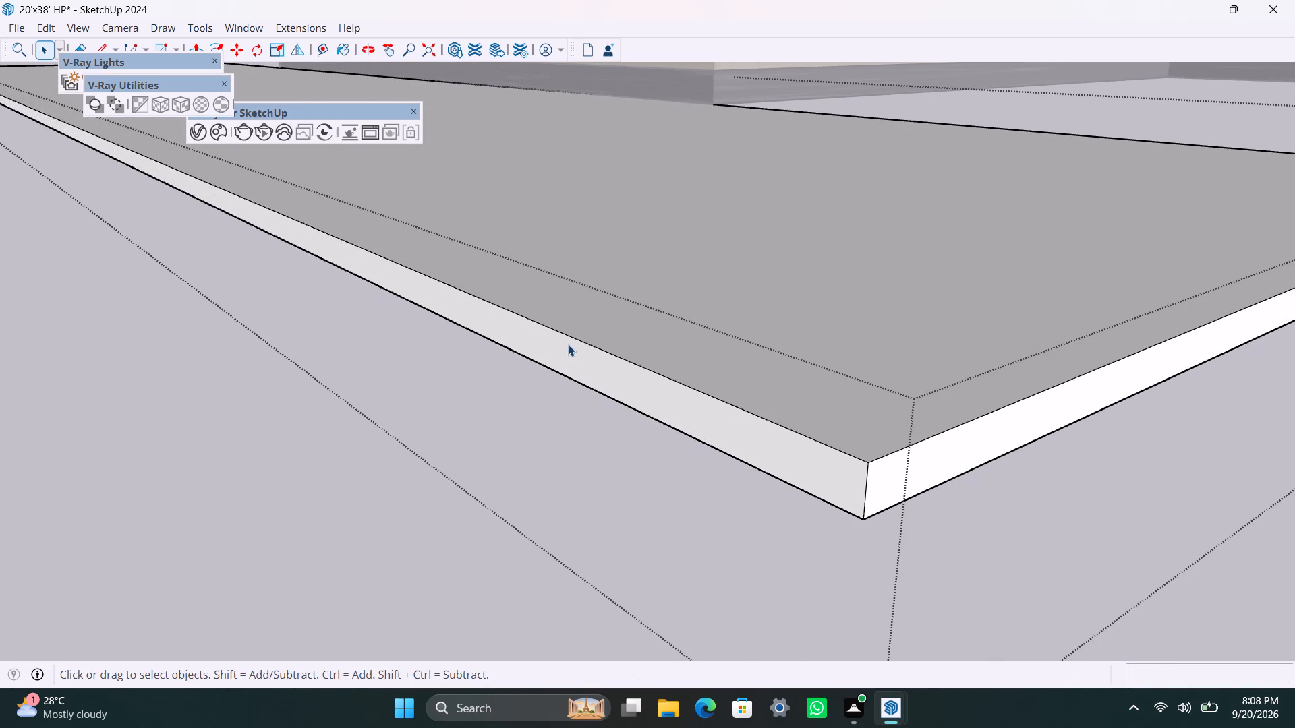
left_click(577, 353)
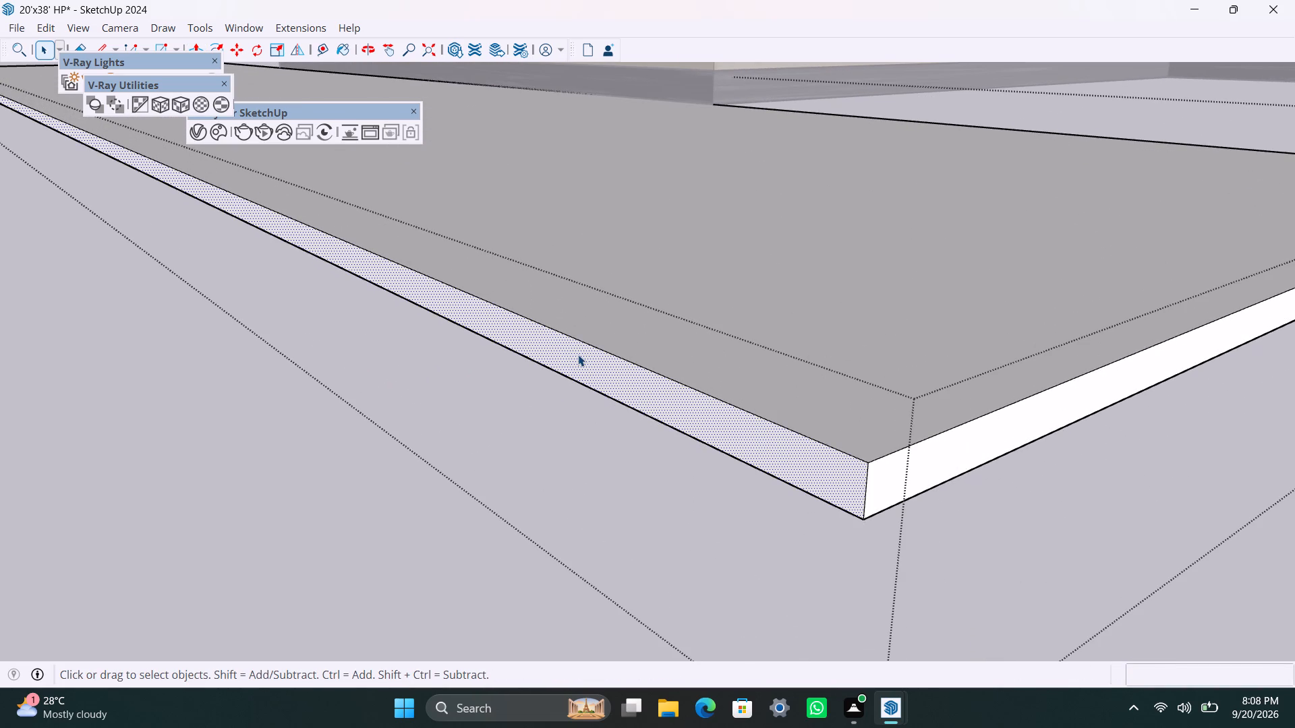
key("p")
left_click_drag(581, 355, 156, 586)
key("space")
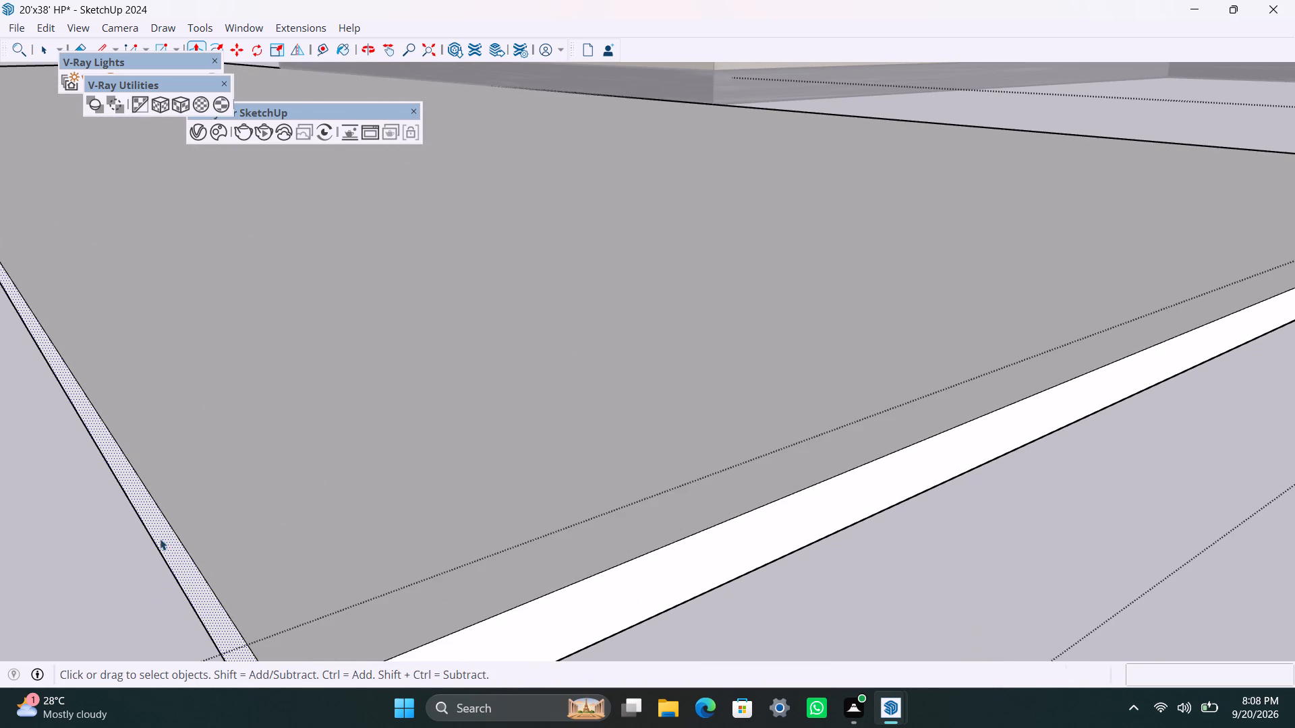
scroll(182, 409, "down", 20)
scroll(182, 409, "down", 6)
scroll(467, 483, "up", 1)
left_click(449, 464)
Apply the Asphalt A02 100cm material with tri-planar projection to the ground slab in front of the house.
scroll(390, 354, "down", 6)
middle_click_drag(225, 289, 569, 429)
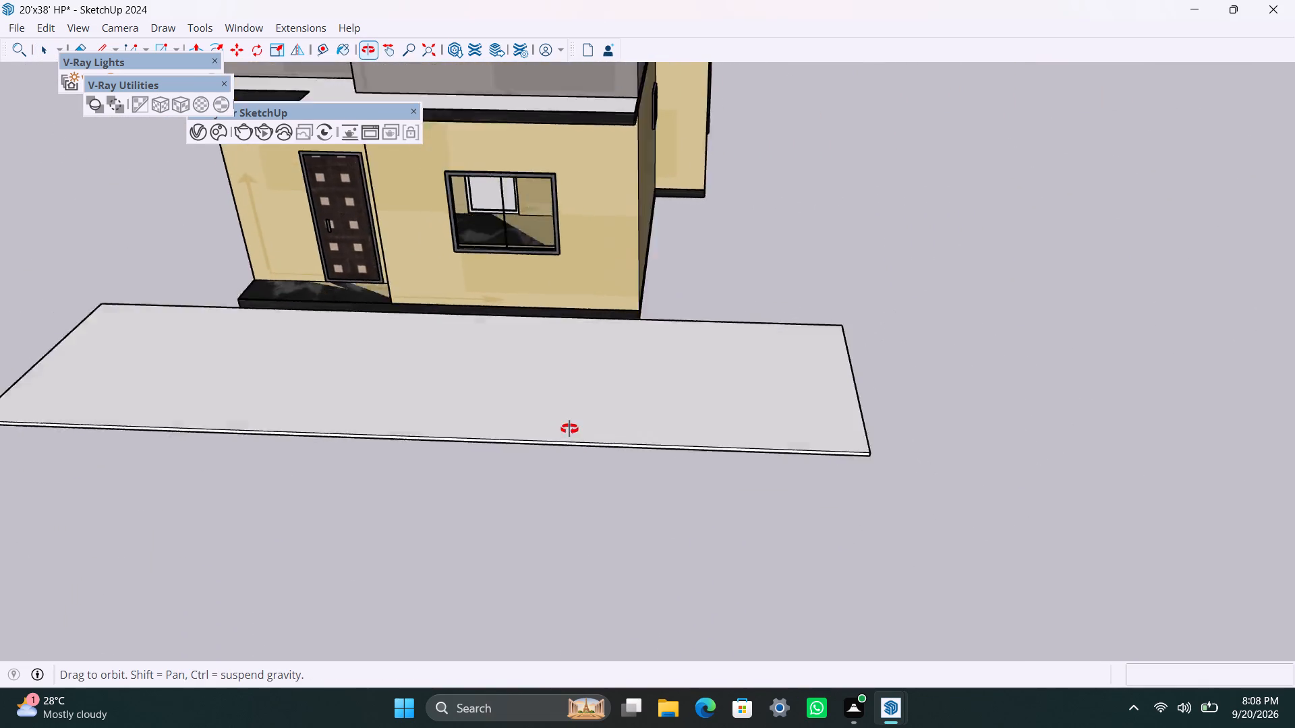
middle_click_drag(569, 429, 647, 442)
scroll(647, 442, "down", 6)
middle_click_drag(621, 484, 572, 399)
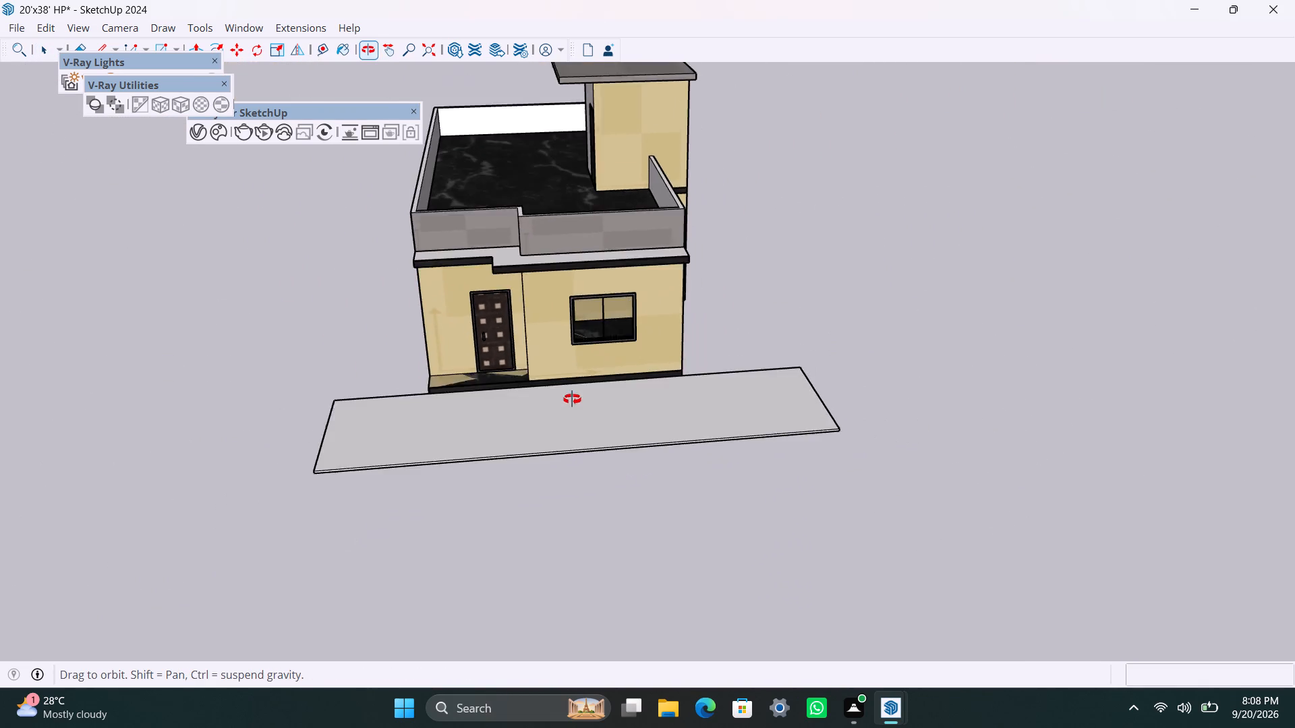
middle_click_drag(572, 399, 572, 394)
scroll(572, 394, "down", 3)
middle_click_drag(647, 406, 662, 476, "shift")
scroll(559, 465, "up", 2)
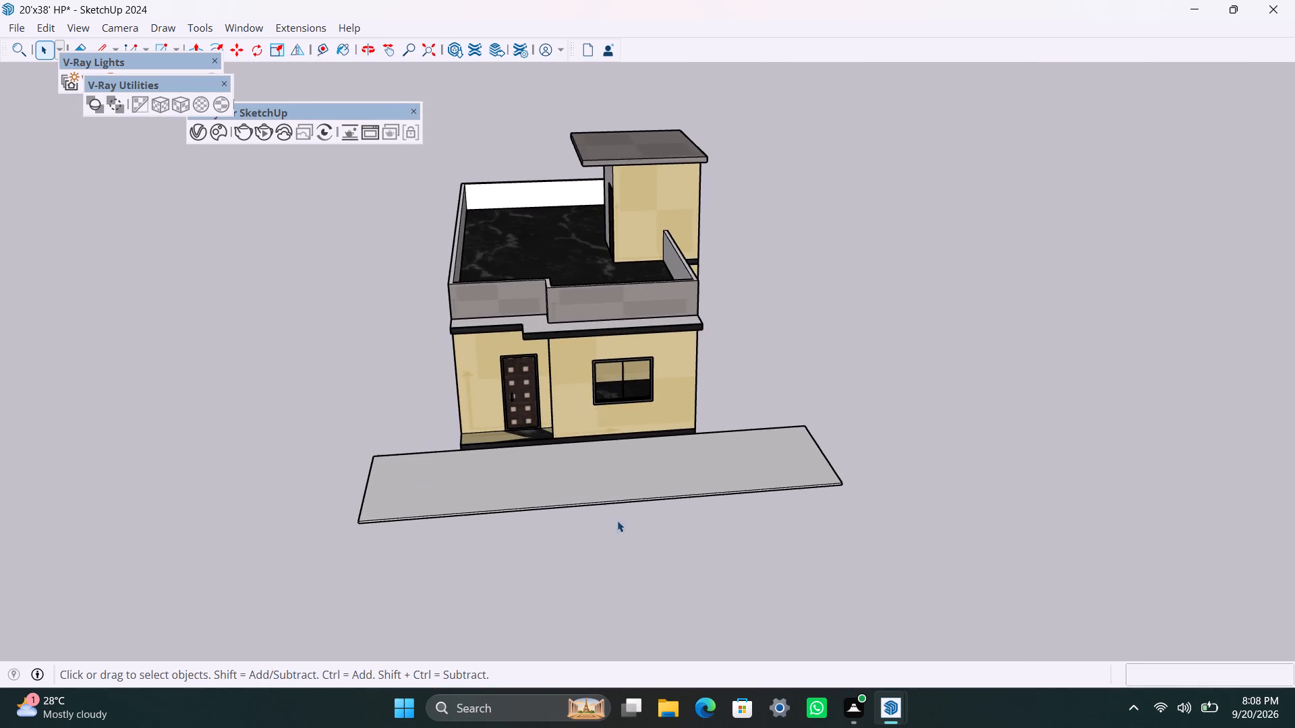
middle_click_drag(617, 520, 573, 448)
scroll(660, 442, "up", 5)
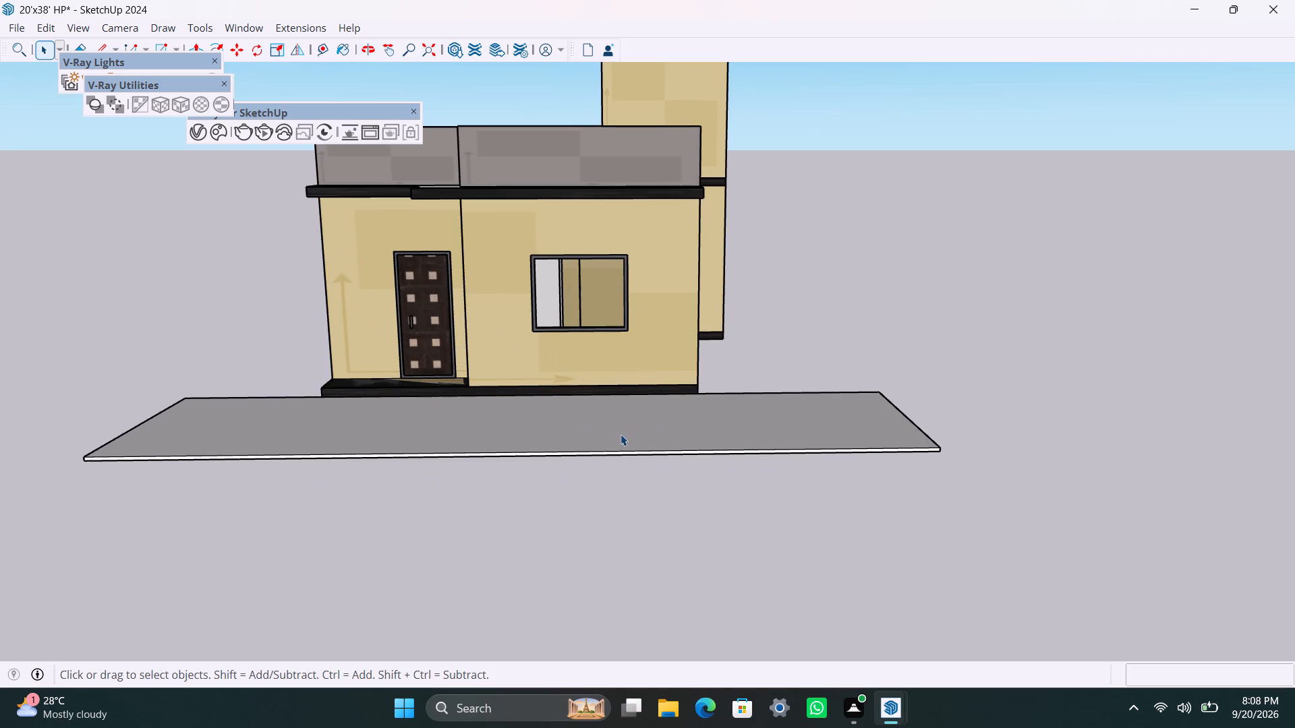
left_click(621, 434)
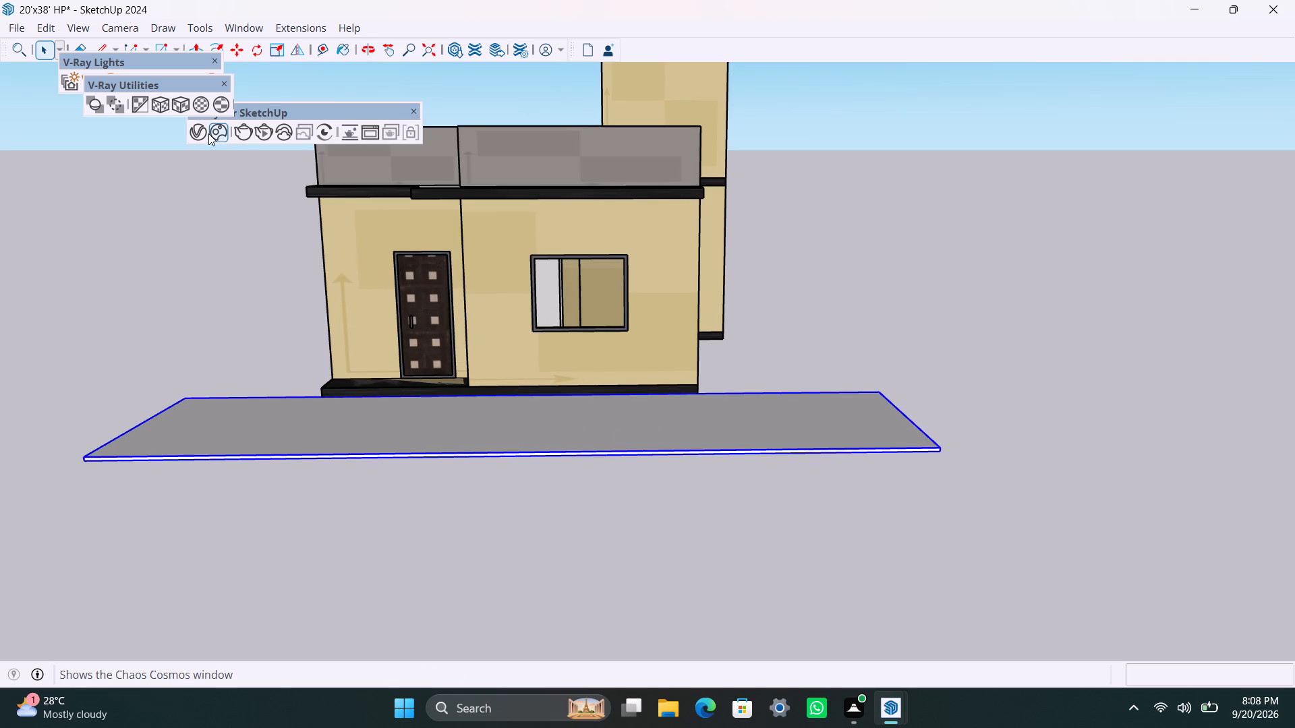
left_click(196, 133)
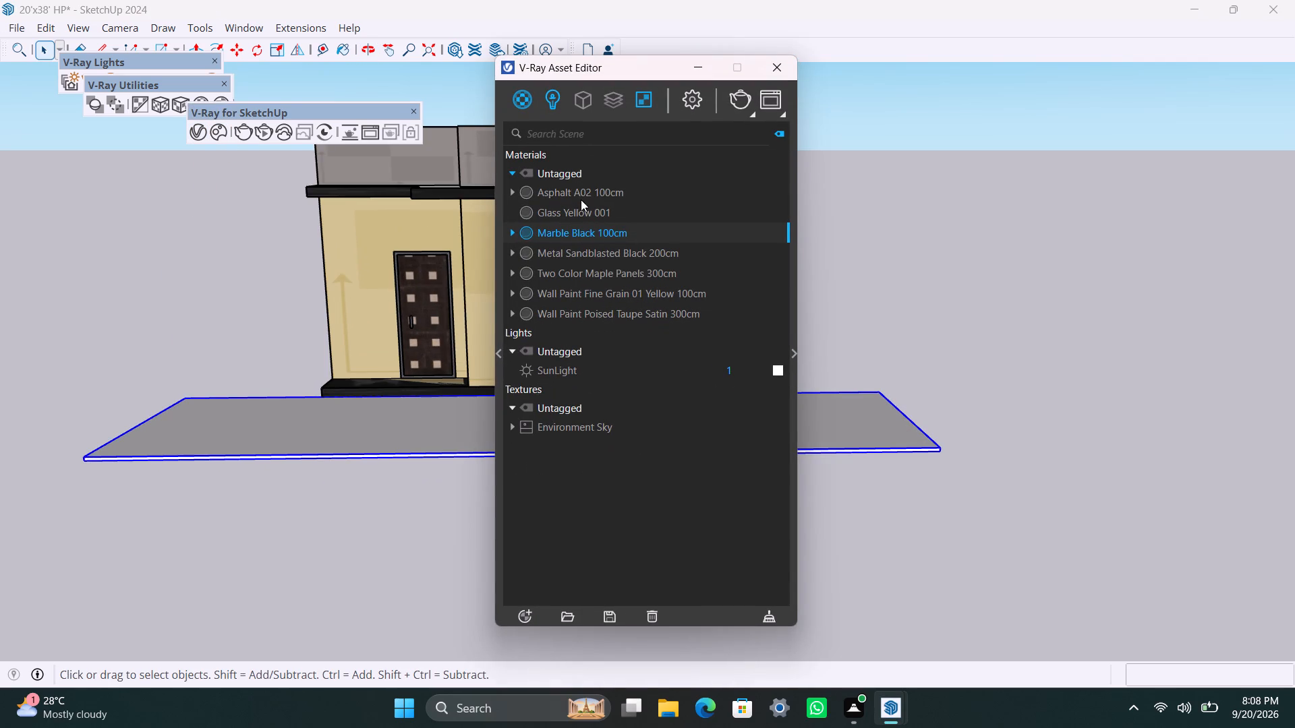
left_click(580, 199)
right_click(580, 198)
left_click(610, 226)
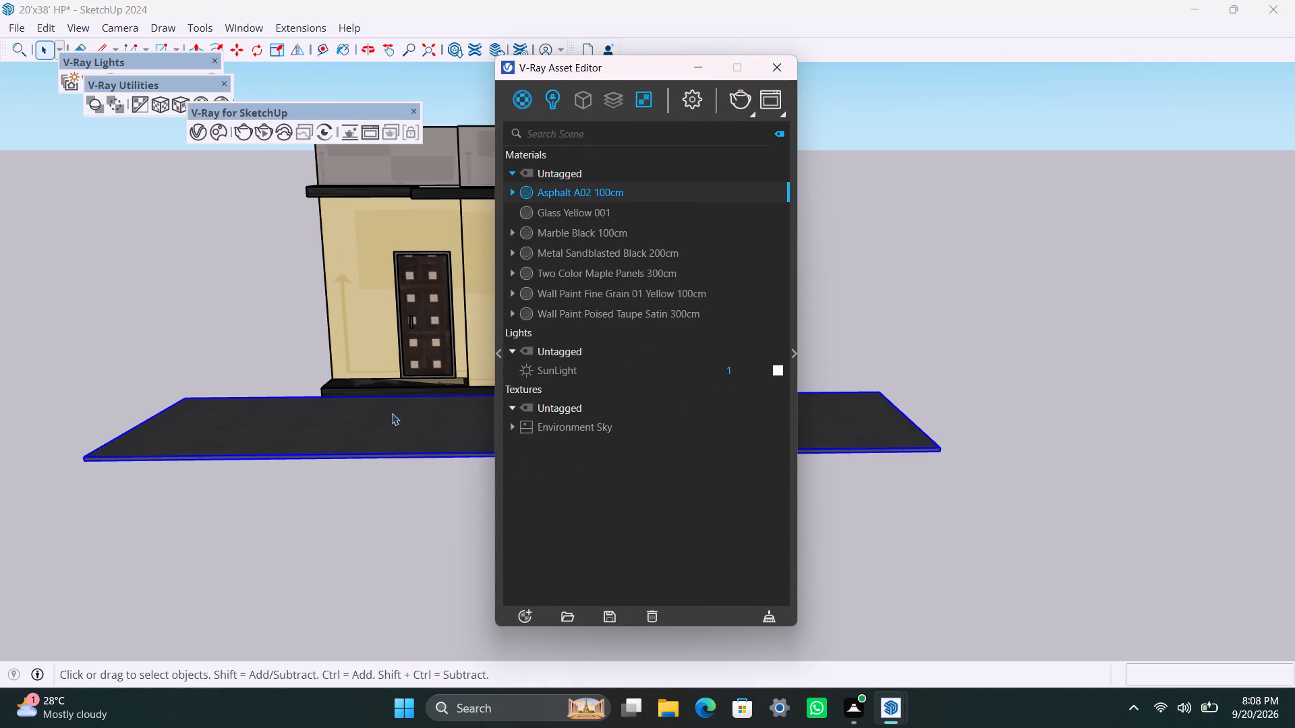
left_click(183, 98)
left_click(174, 288)
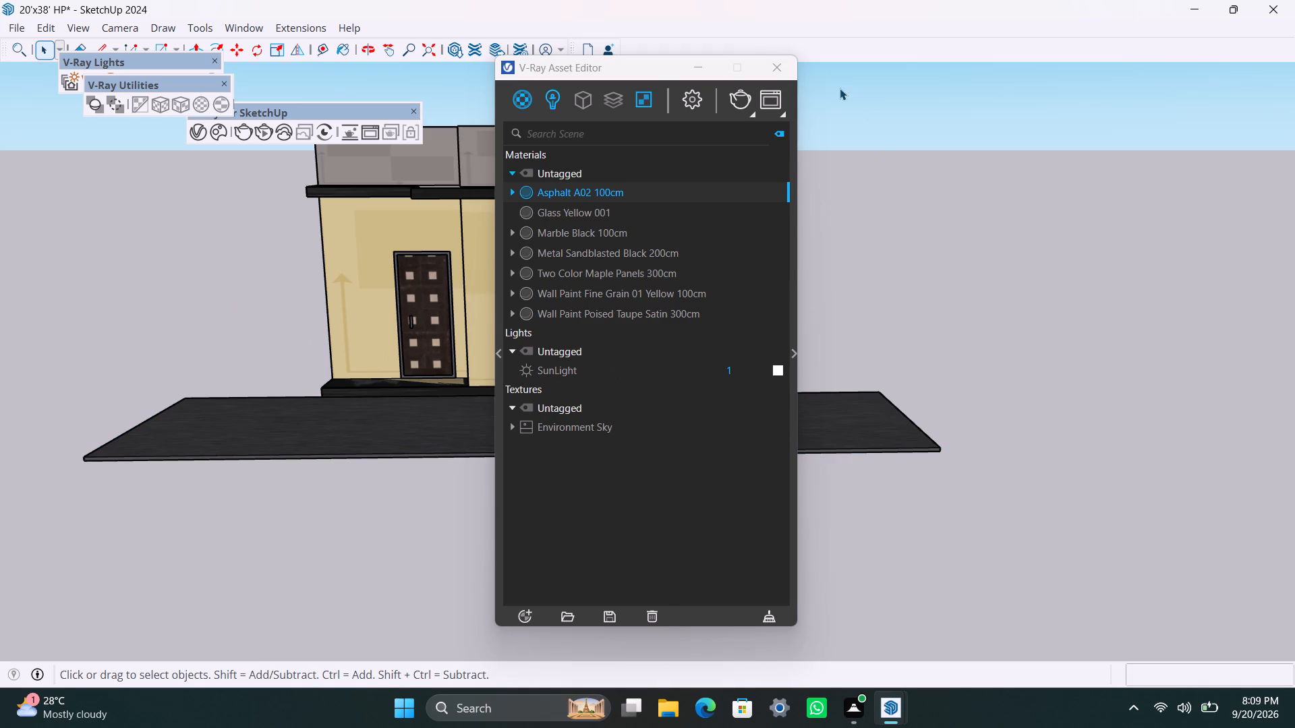
left_click(704, 63)
Set up a two-point perspective view of the front facade, framing it from the ground slab to the stair tower roof.
scroll(863, 496, "up", 2)
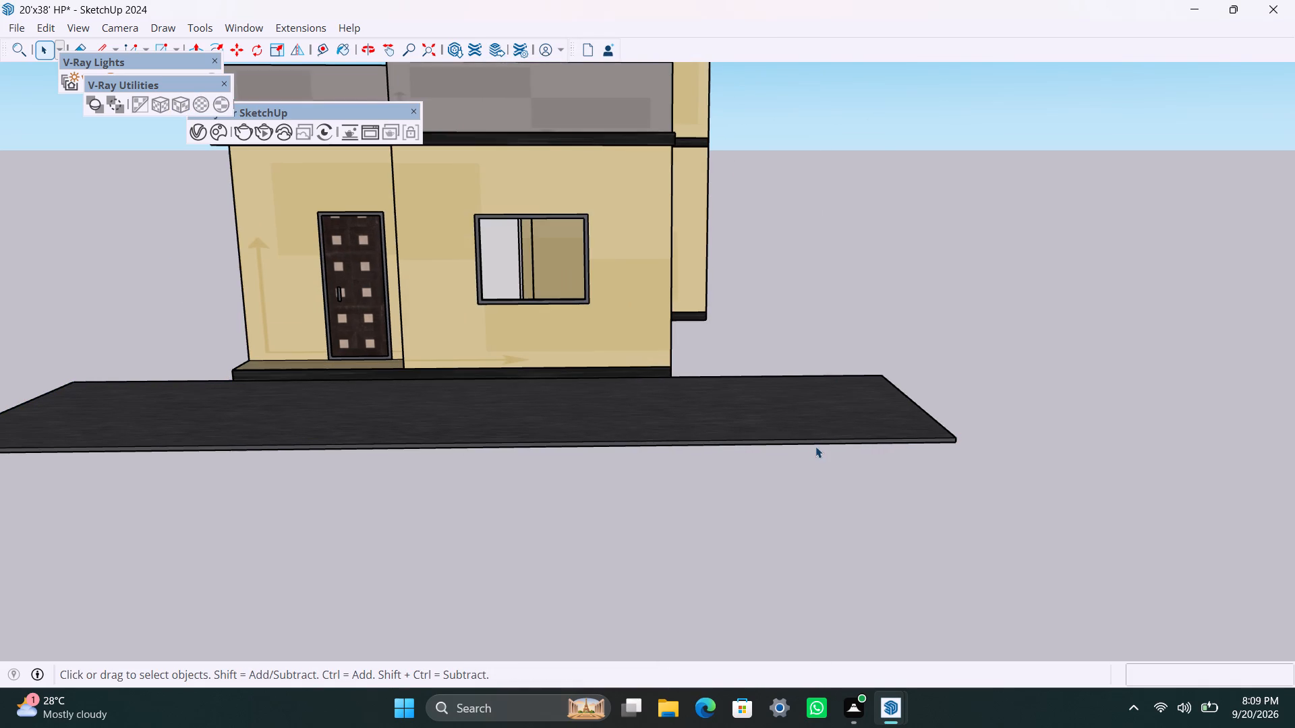
middle_click_drag(819, 446, 952, 580)
scroll(767, 420, "down", 4)
middle_click_drag(787, 440, 675, 388)
scroll(675, 366, "down", 3)
middle_click_drag(677, 367, 790, 469, "shift")
scroll(673, 476, "up", 2)
middle_click_drag(685, 539, 704, 539)
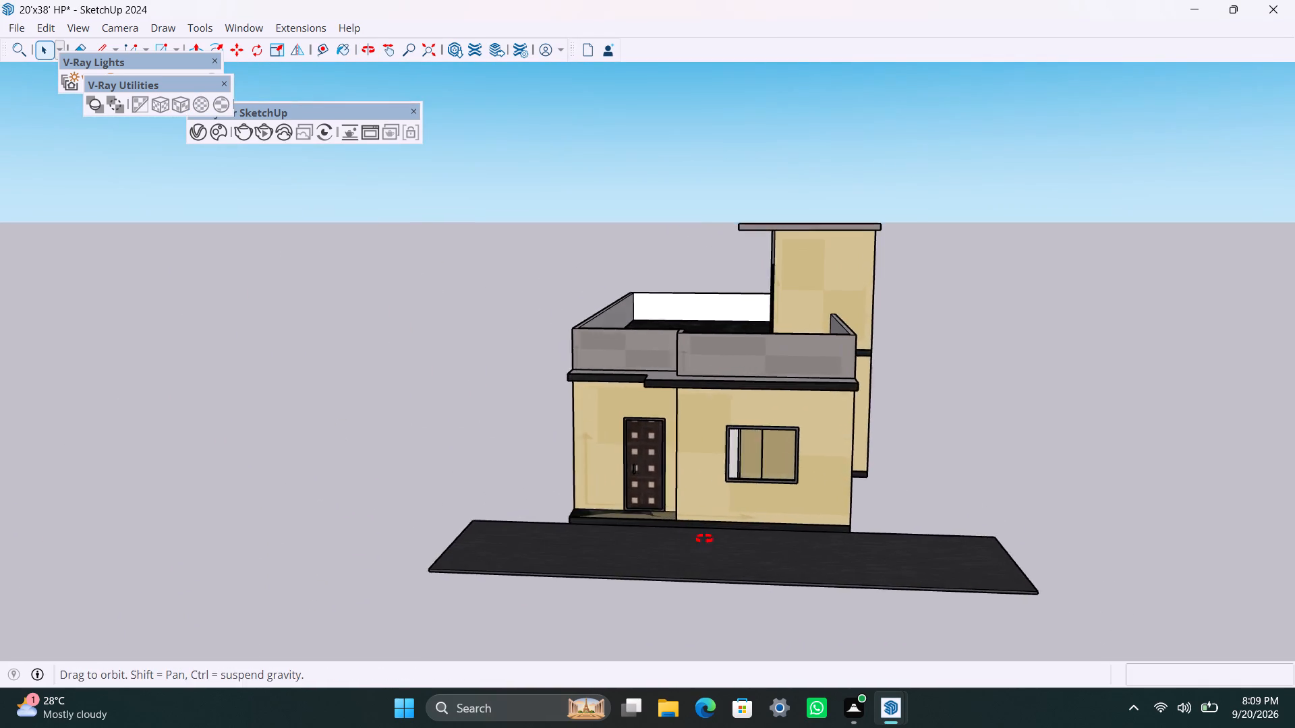
middle_click_drag(704, 539, 697, 474)
left_click(113, 28)
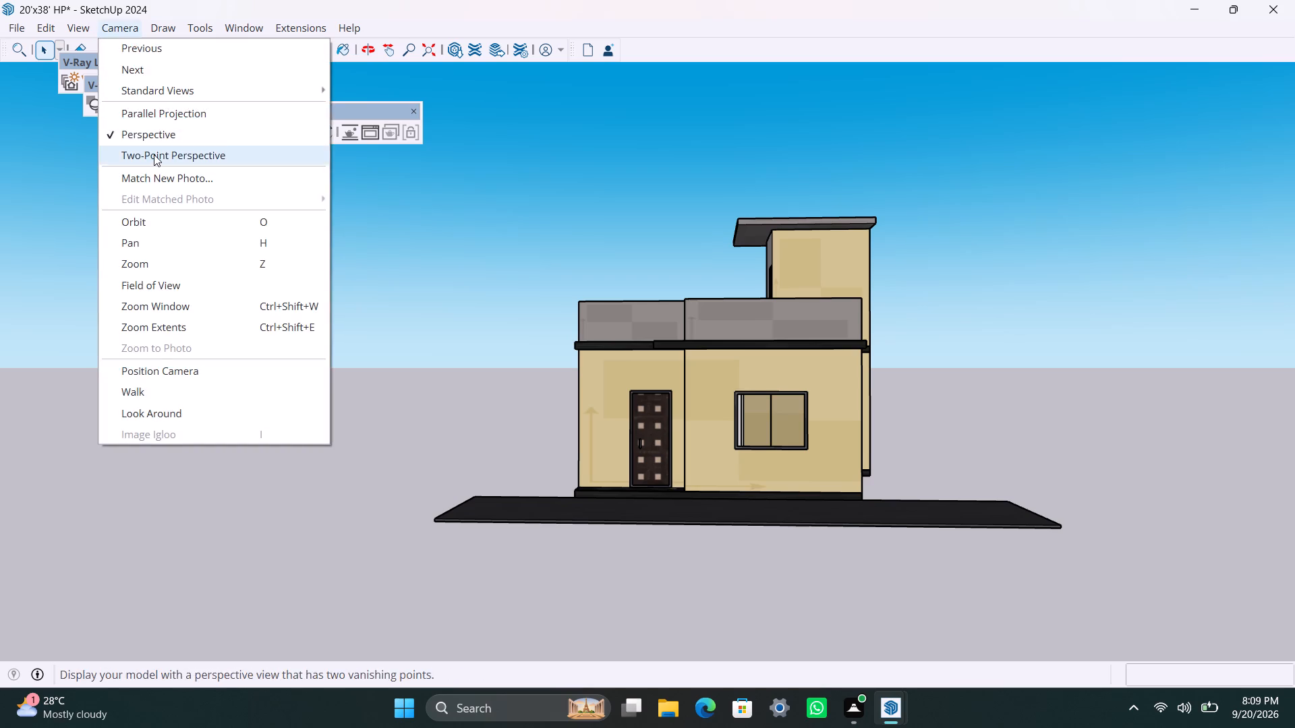
left_click(154, 154)
scroll(946, 435, "up", 7)
middle_click_drag(797, 470, 800, 477, "shift")
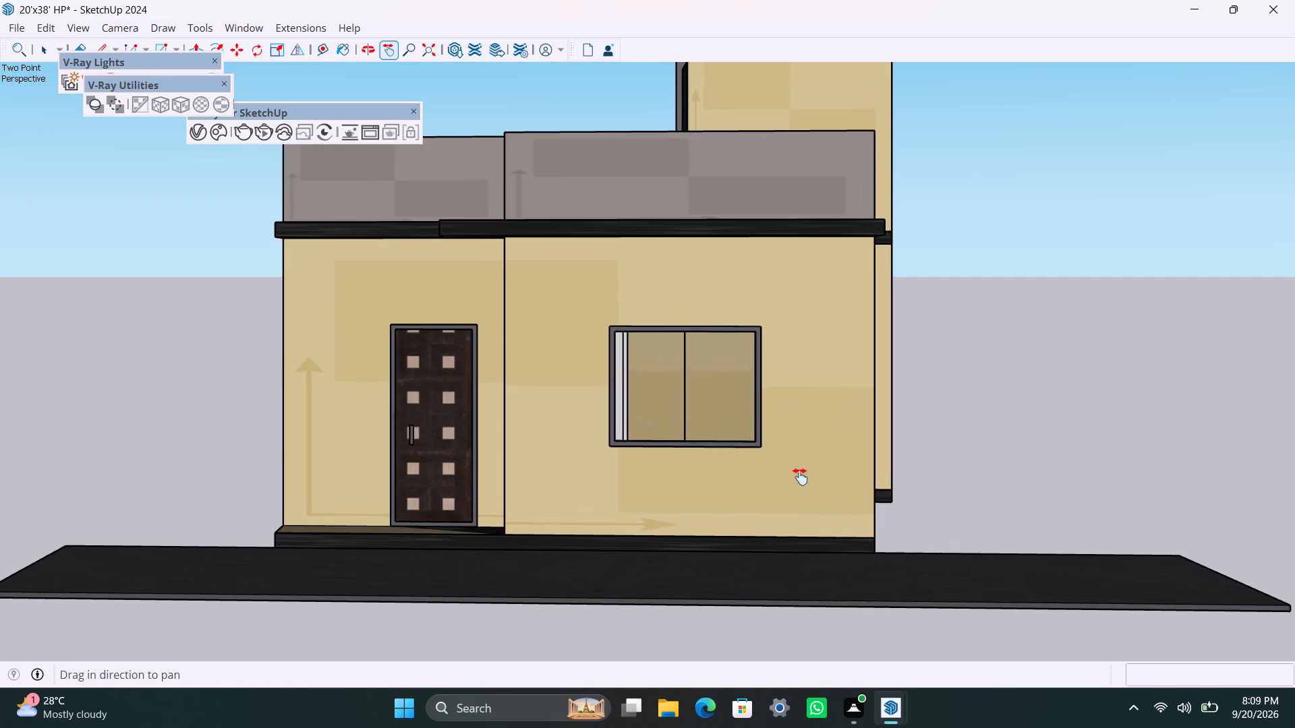
middle_click_drag(800, 477, 798, 535, "shift")
scroll(794, 524, "down", 2)
middle_click_drag(795, 510, 794, 530)
scroll(823, 392, "up", 1)
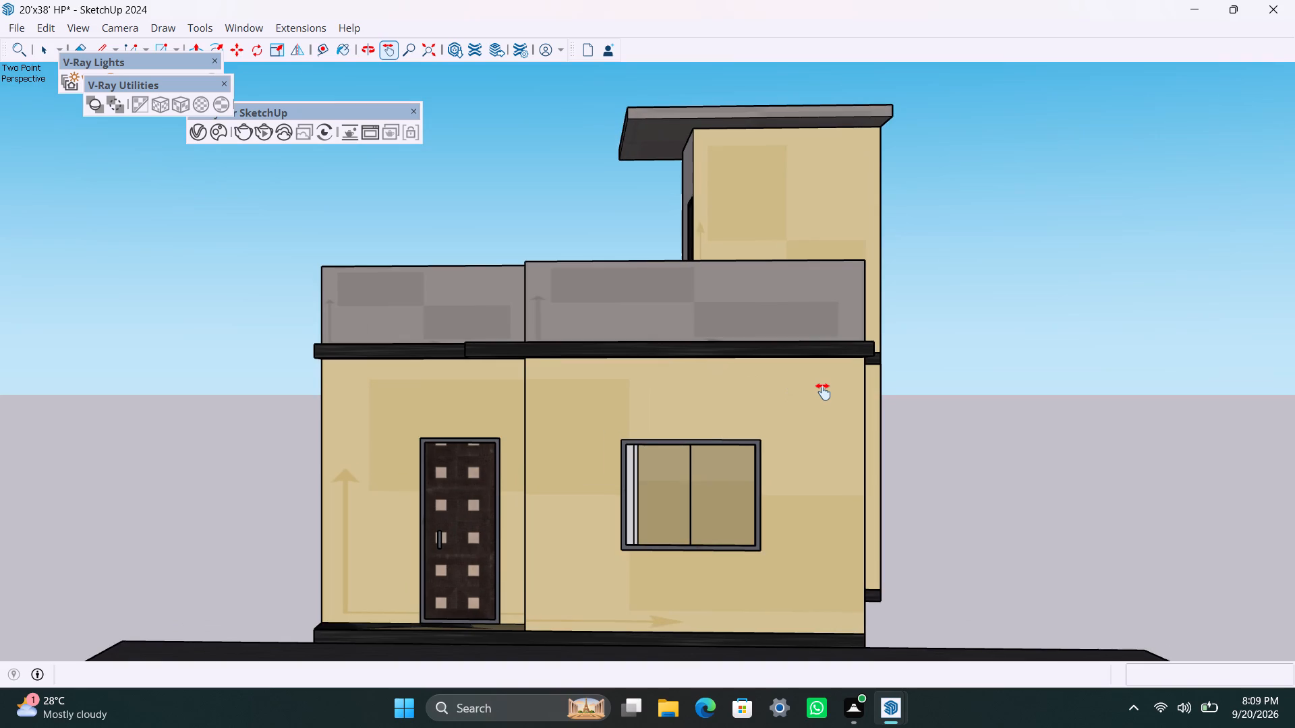
middle_click_drag(823, 392, 821, 365, "shift")
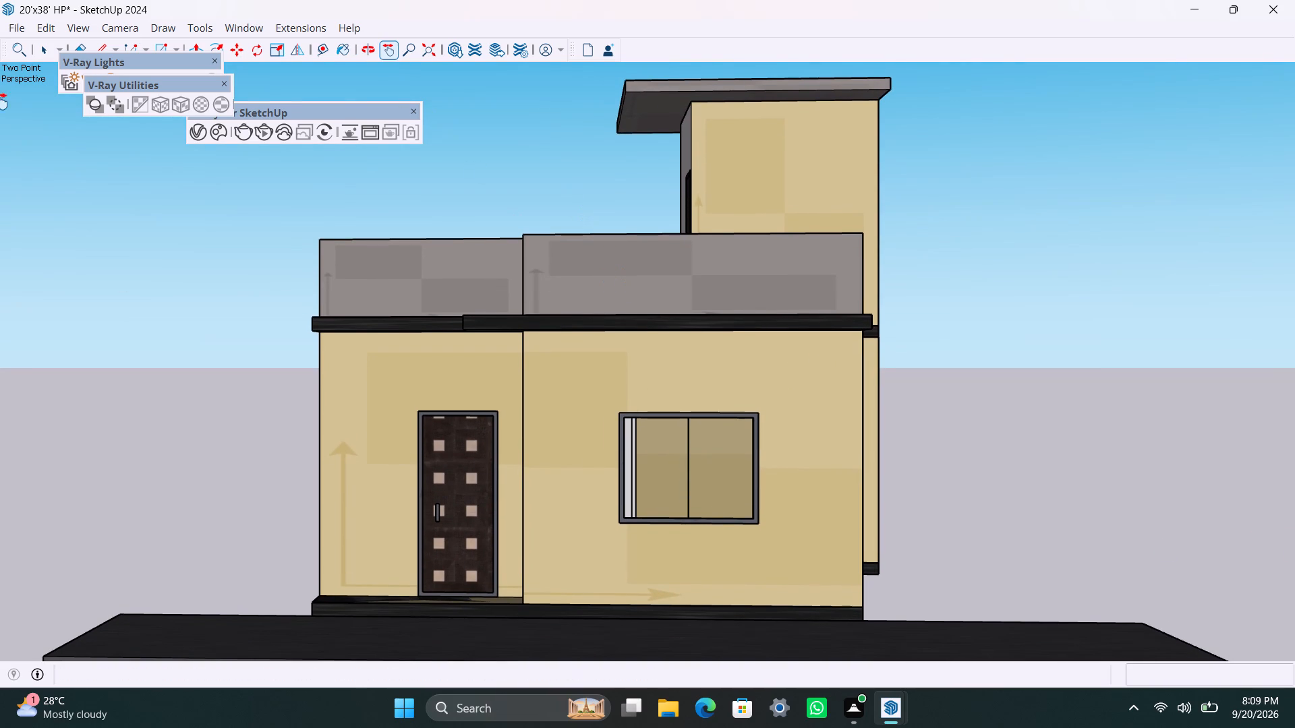
Run a brief interactive test render of the front view, stop it and return to the model.
left_click(258, 129)
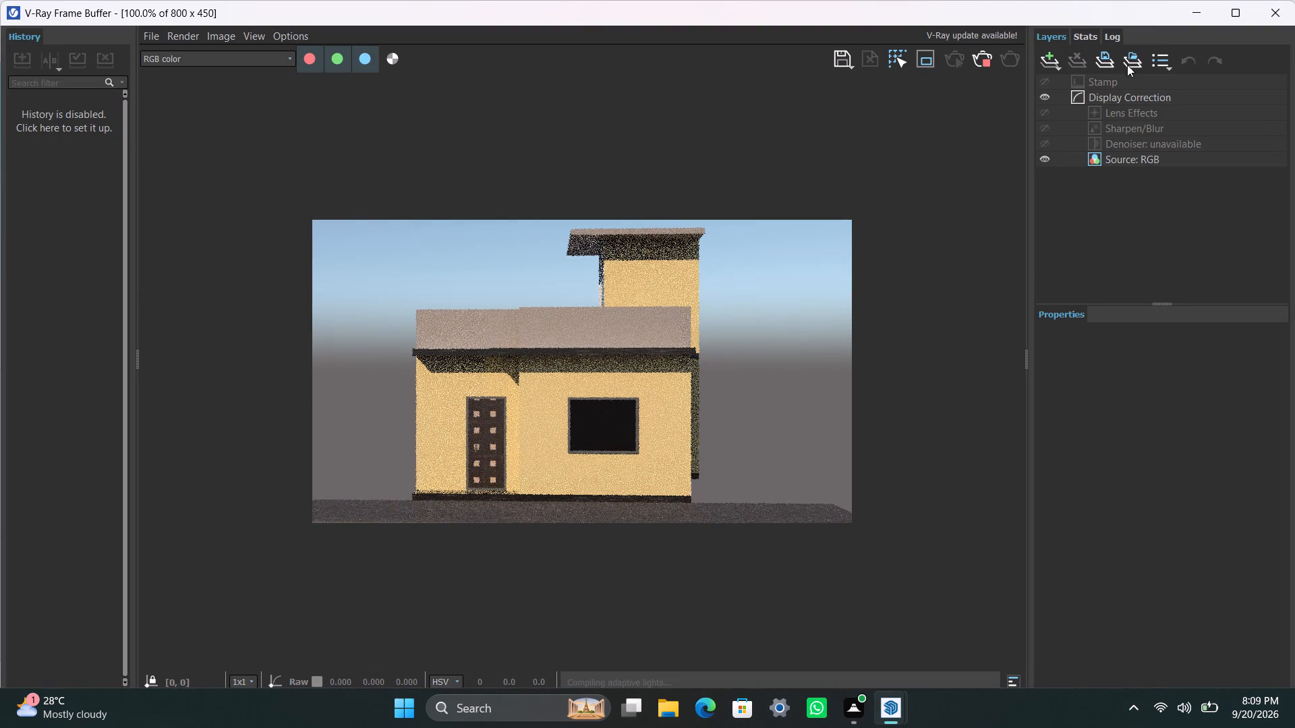
left_click(986, 61)
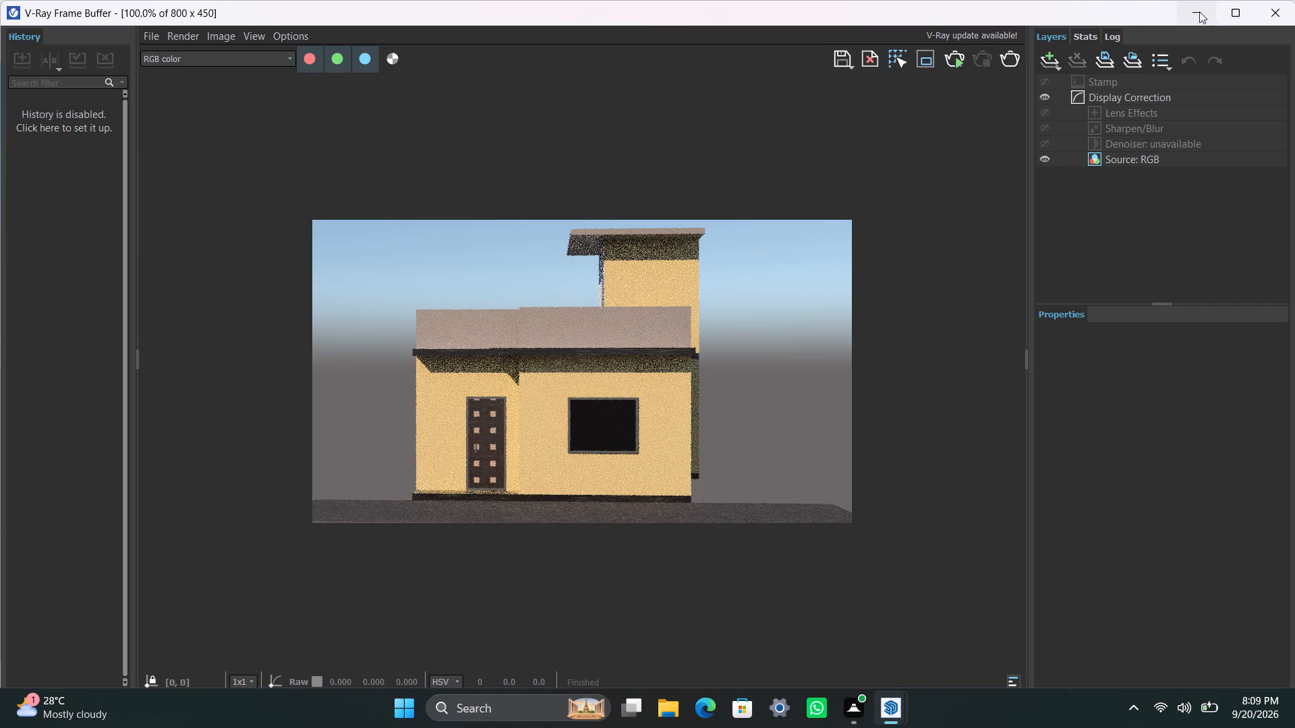
left_click(1199, 11)
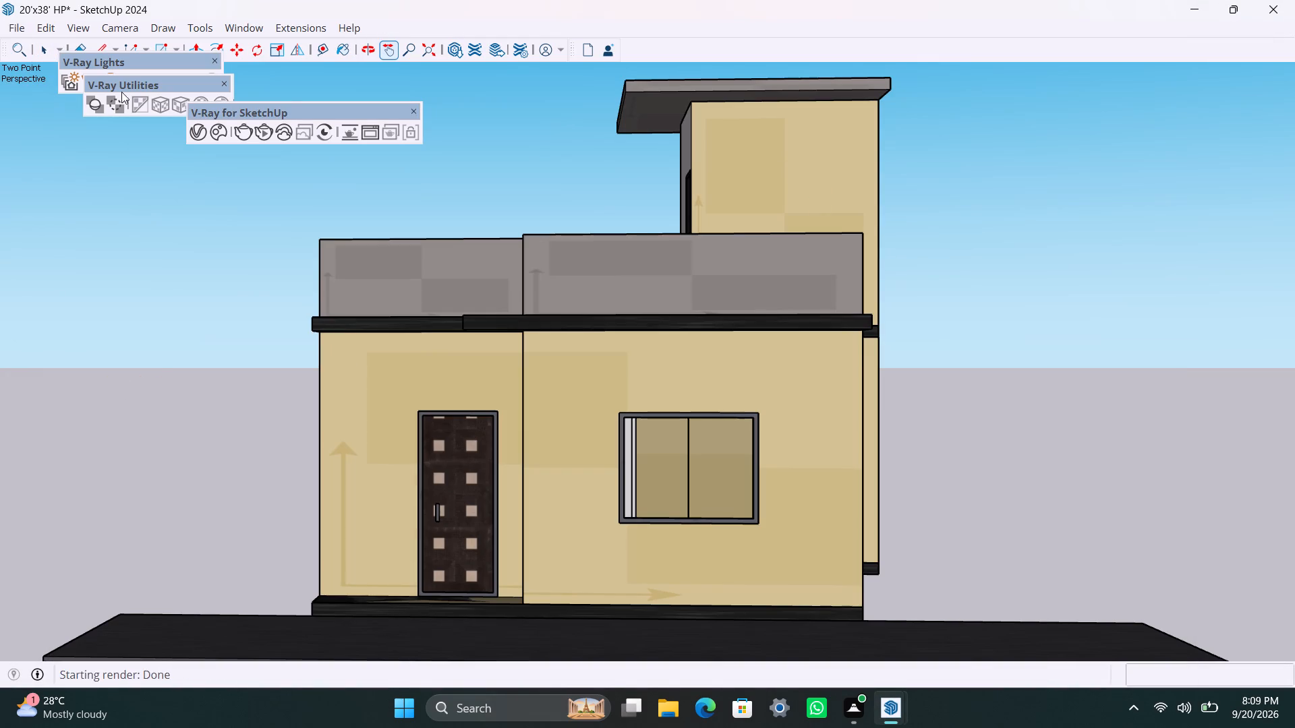
Place a V-Ray dome light on the ground beside the house, on the door side.
left_click(138, 58)
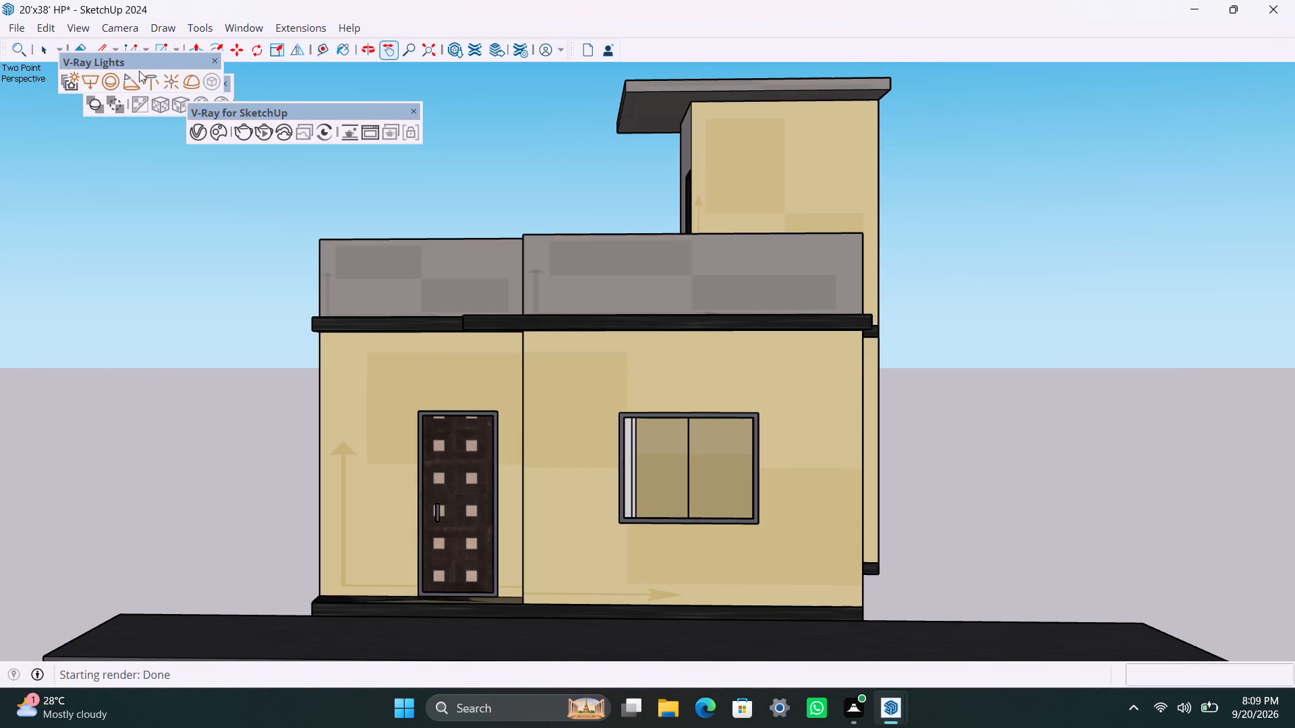
left_click(188, 73)
left_click(196, 572)
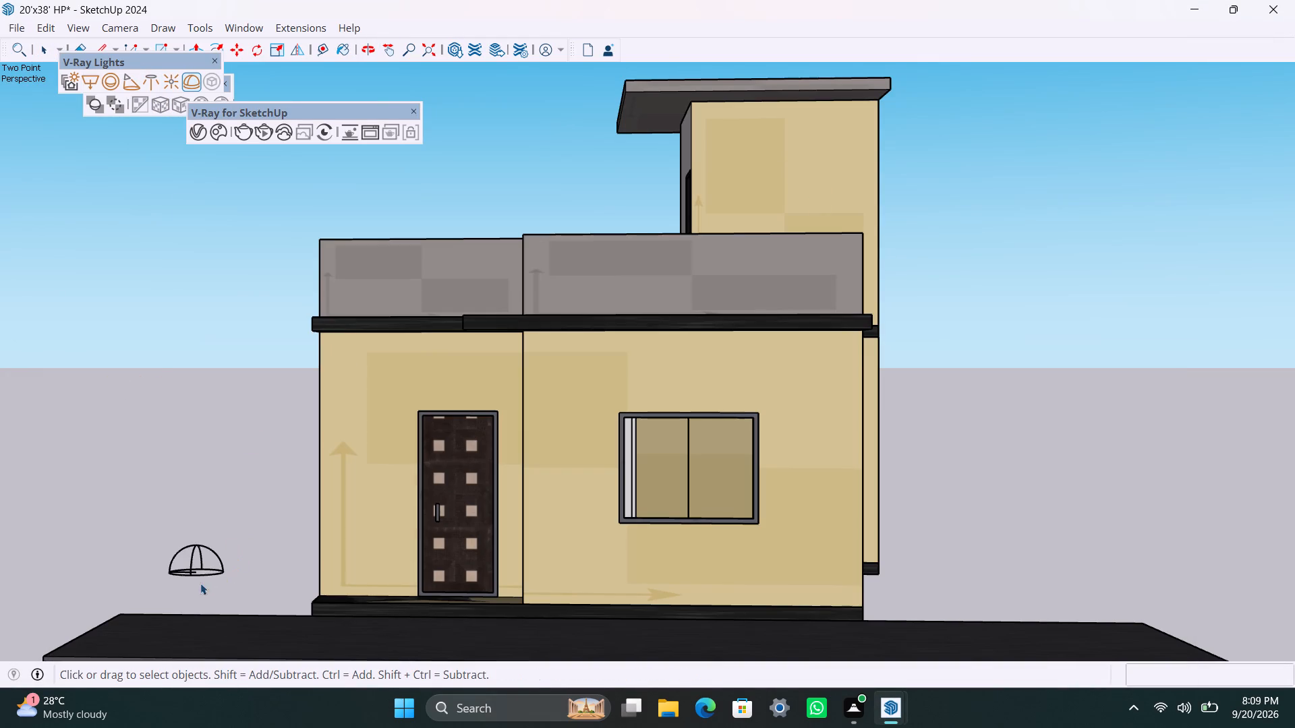
Set the Dome Light intensity to 15 and the SunLight intensity to 0.5.
left_click(202, 131)
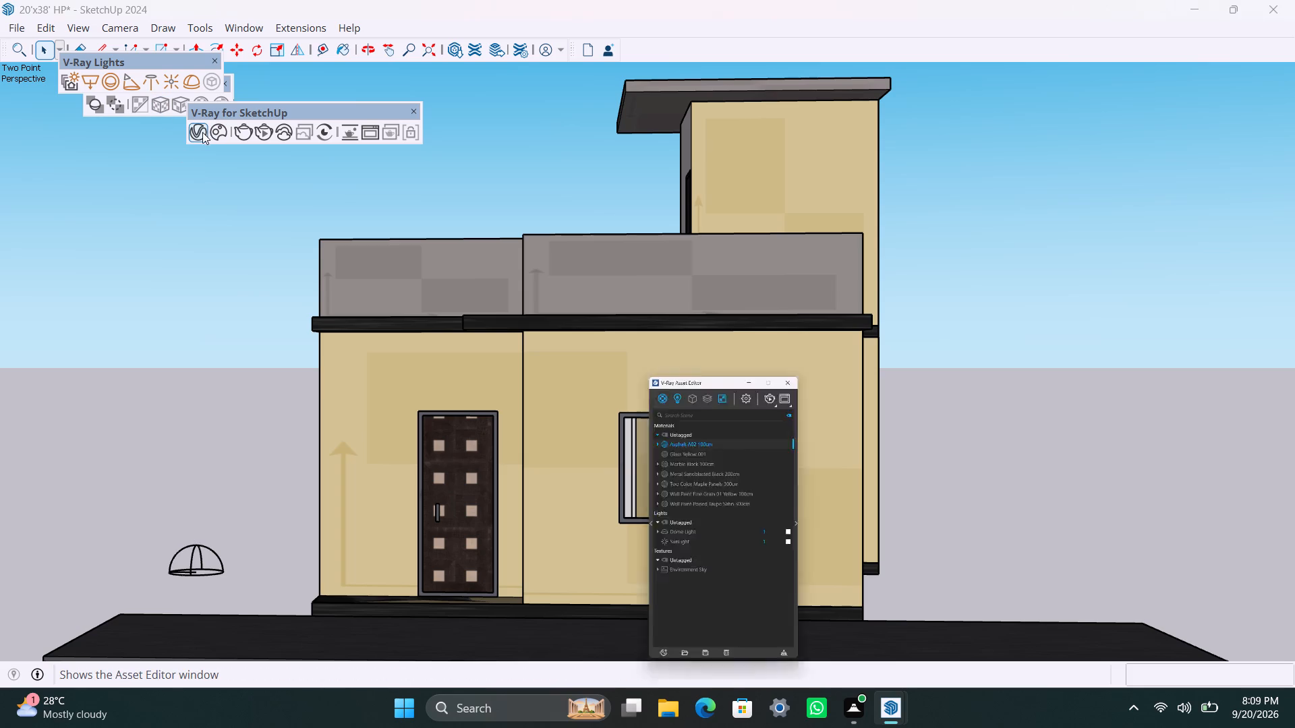
left_click(550, 96)
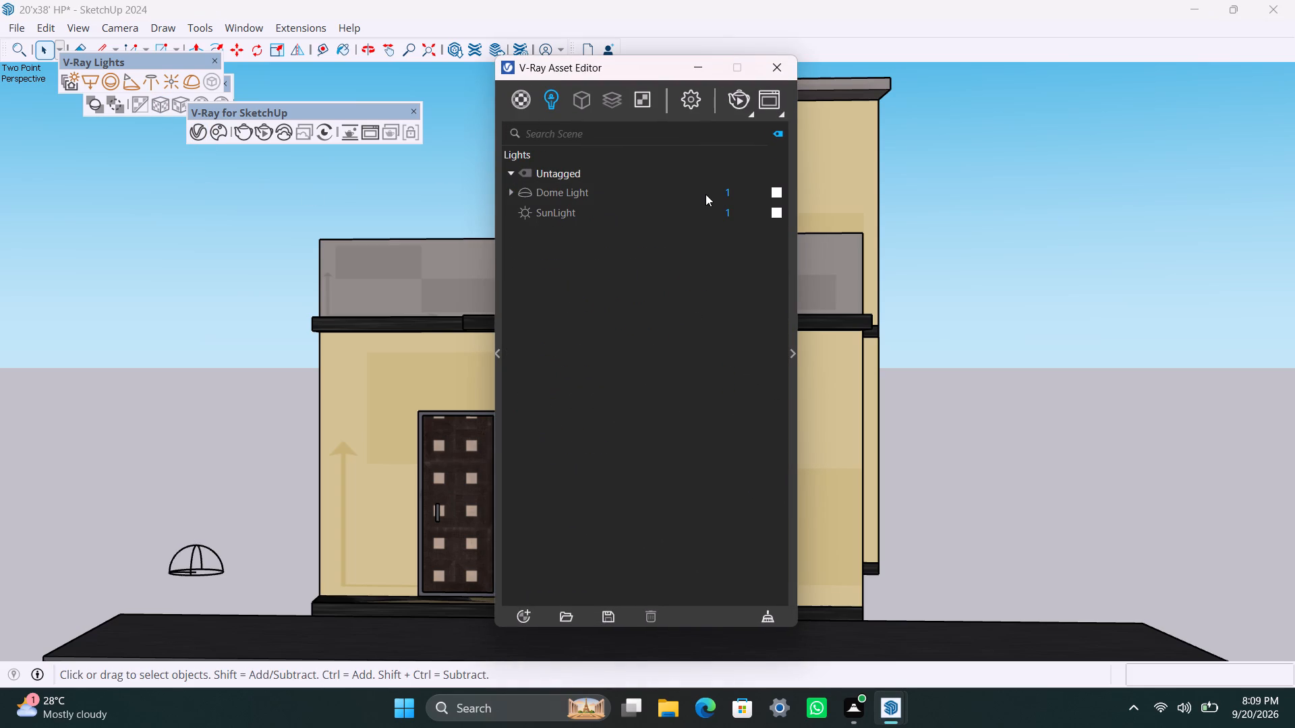
left_click(740, 190)
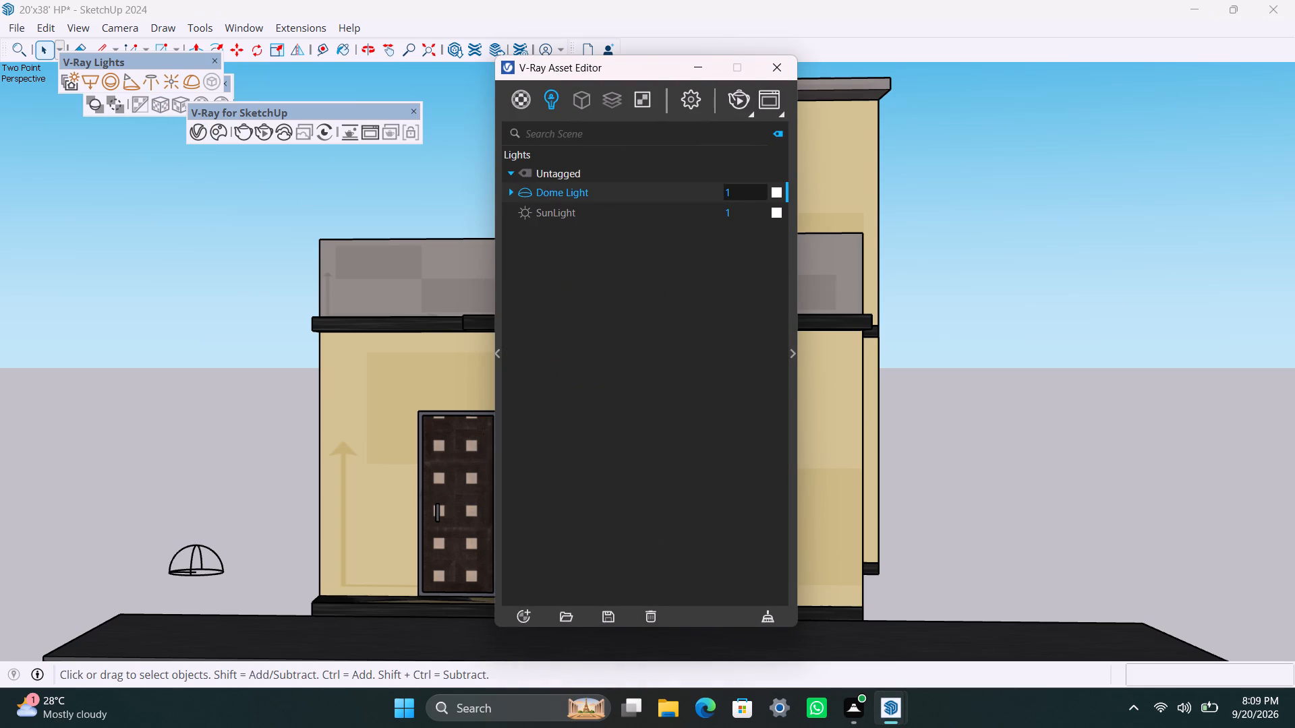
key("0")
left_click_drag(741, 191, 669, 200)
type("15")
left_click_drag(755, 203, 730, 225)
left_click_drag(730, 218, 711, 223)
type("0.5")
Raise the V-Ray render quality to High+ and enable the V-Ray denoiser.
left_click(696, 98)
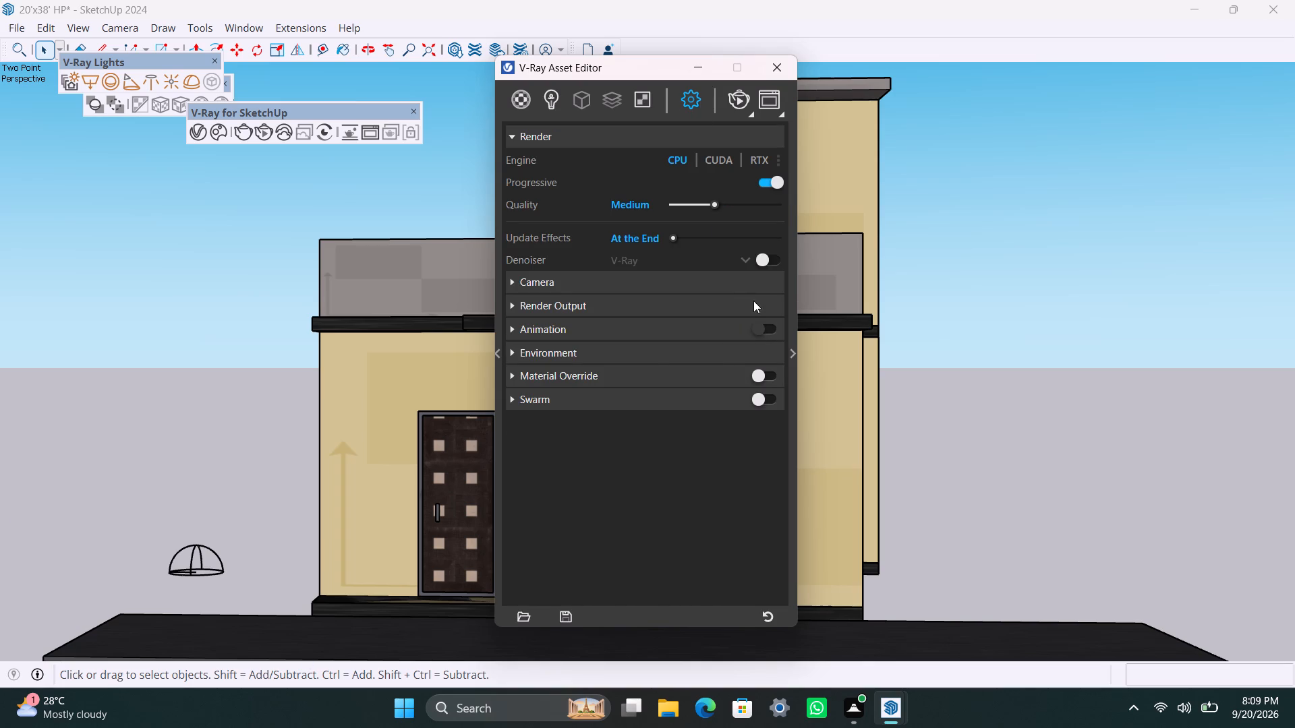
left_click(795, 354)
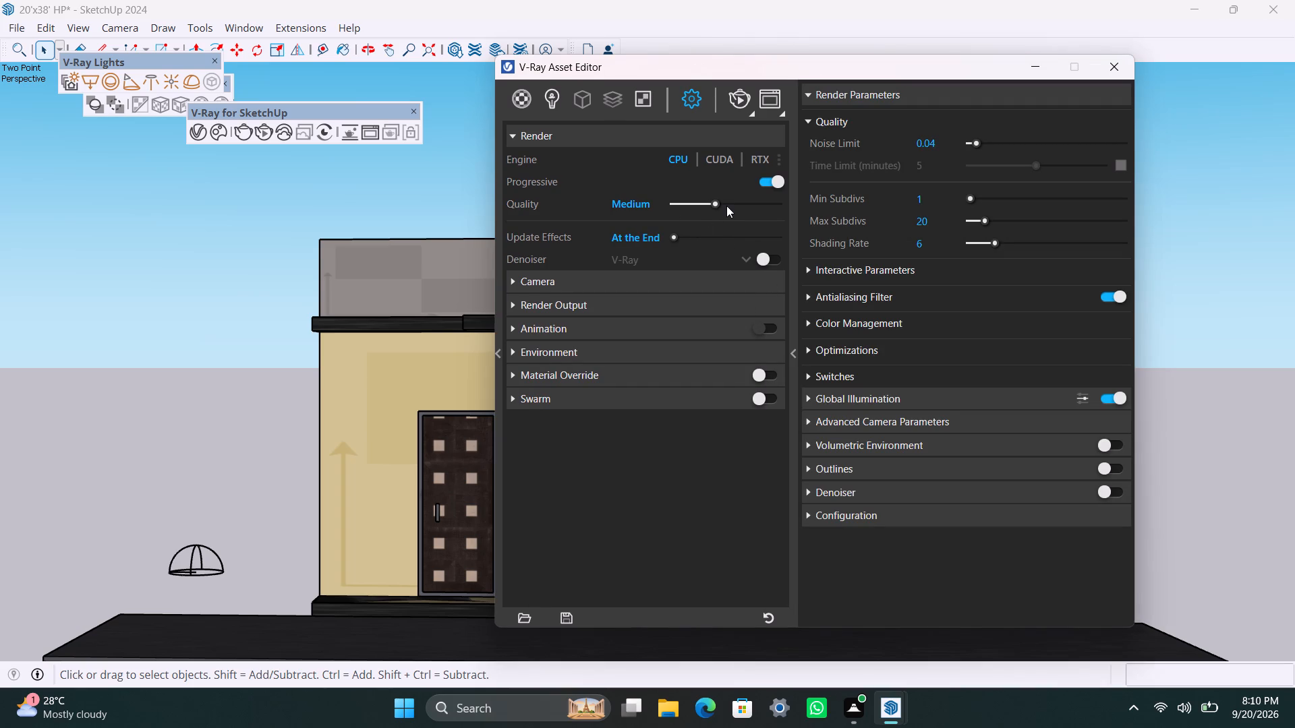
left_click_drag(718, 204, 780, 213)
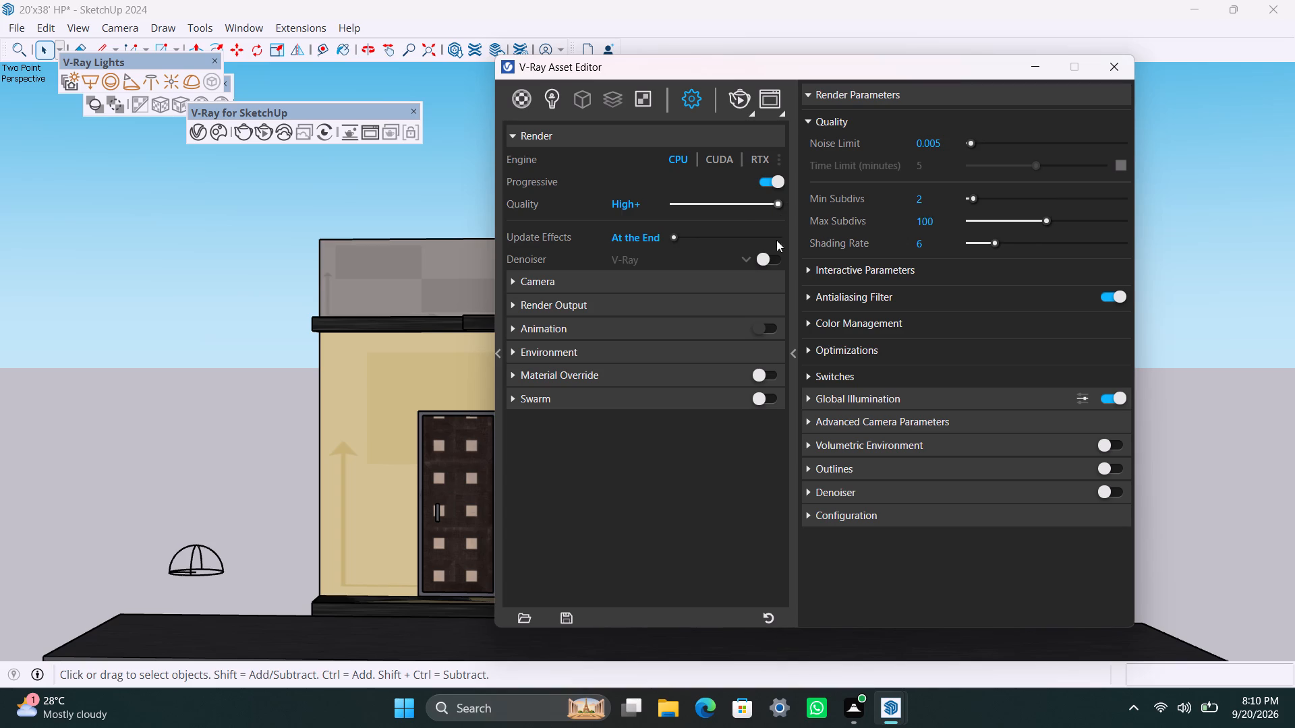
left_click(755, 256)
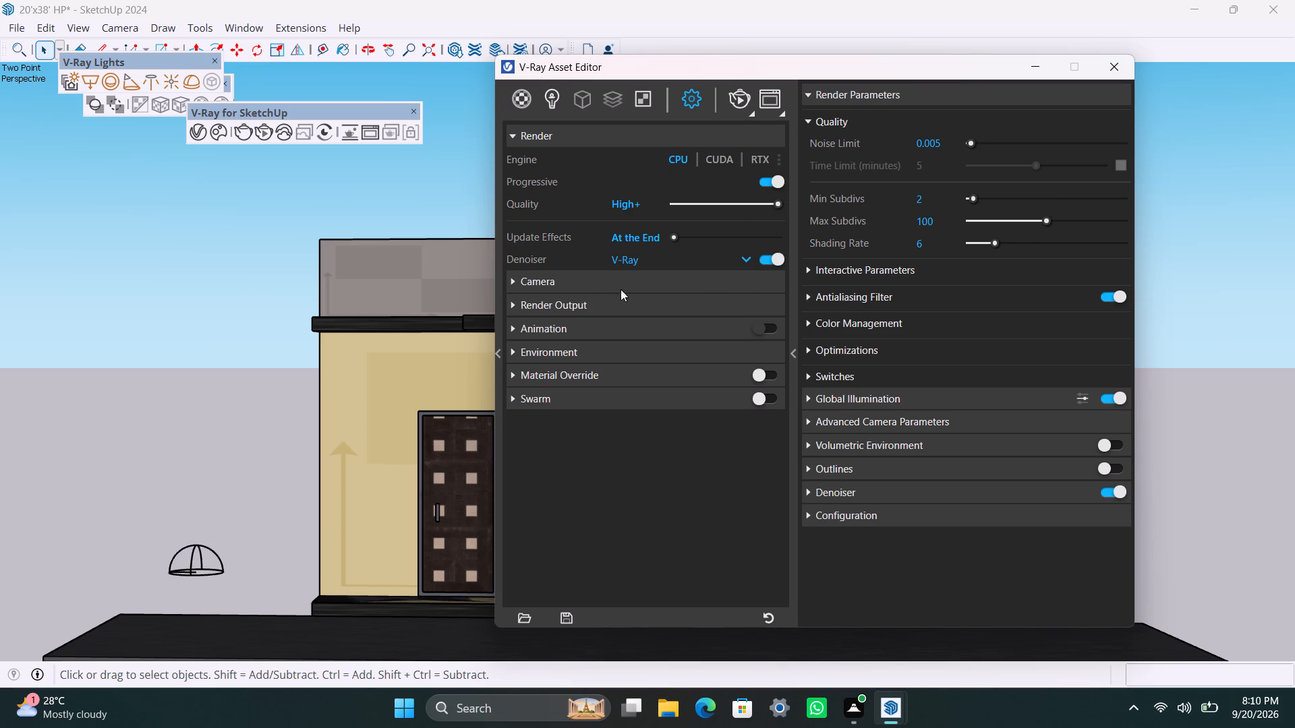
Enable the render output safe frame and set the image size to 2000 x 1125 with a Custom aspect ratio.
left_click(590, 305)
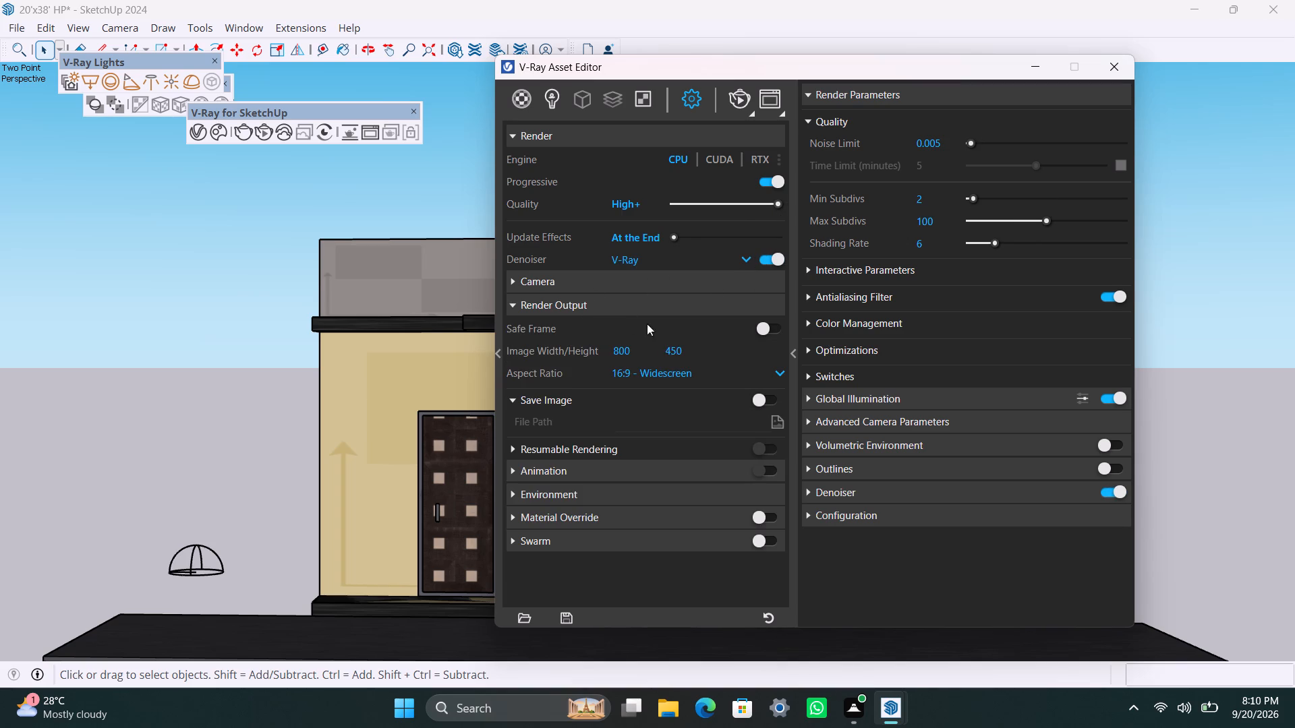
left_click(758, 329)
left_click_drag(653, 350, 599, 359)
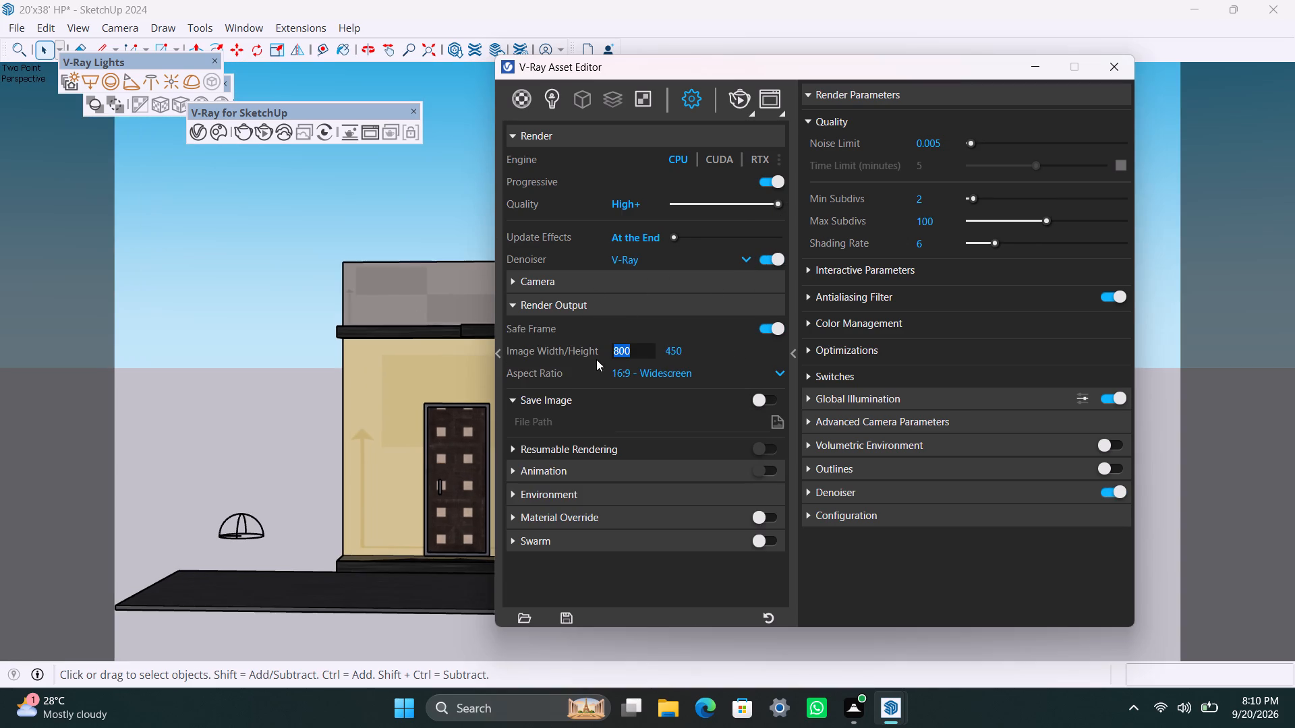
type("1500")
left_click(714, 353)
left_click(708, 347)
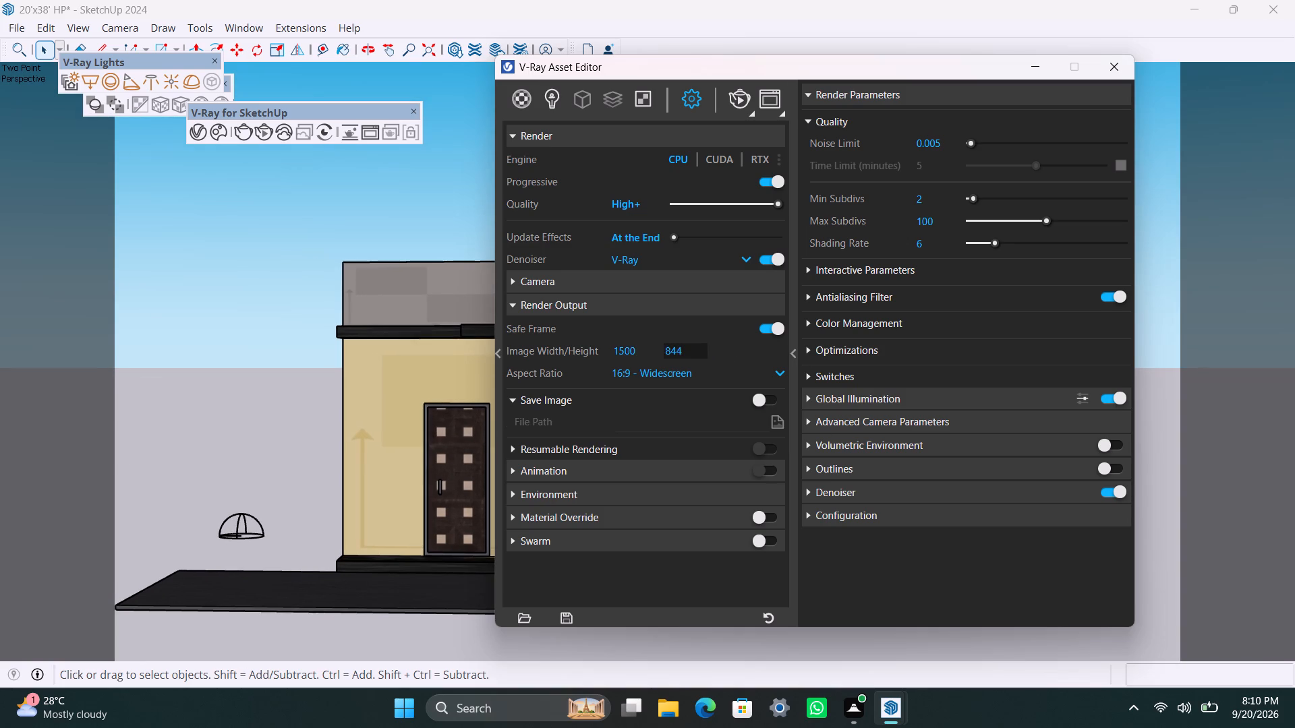
left_click_drag(702, 346, 658, 348)
type("1125")
left_click(693, 374)
left_click(665, 522)
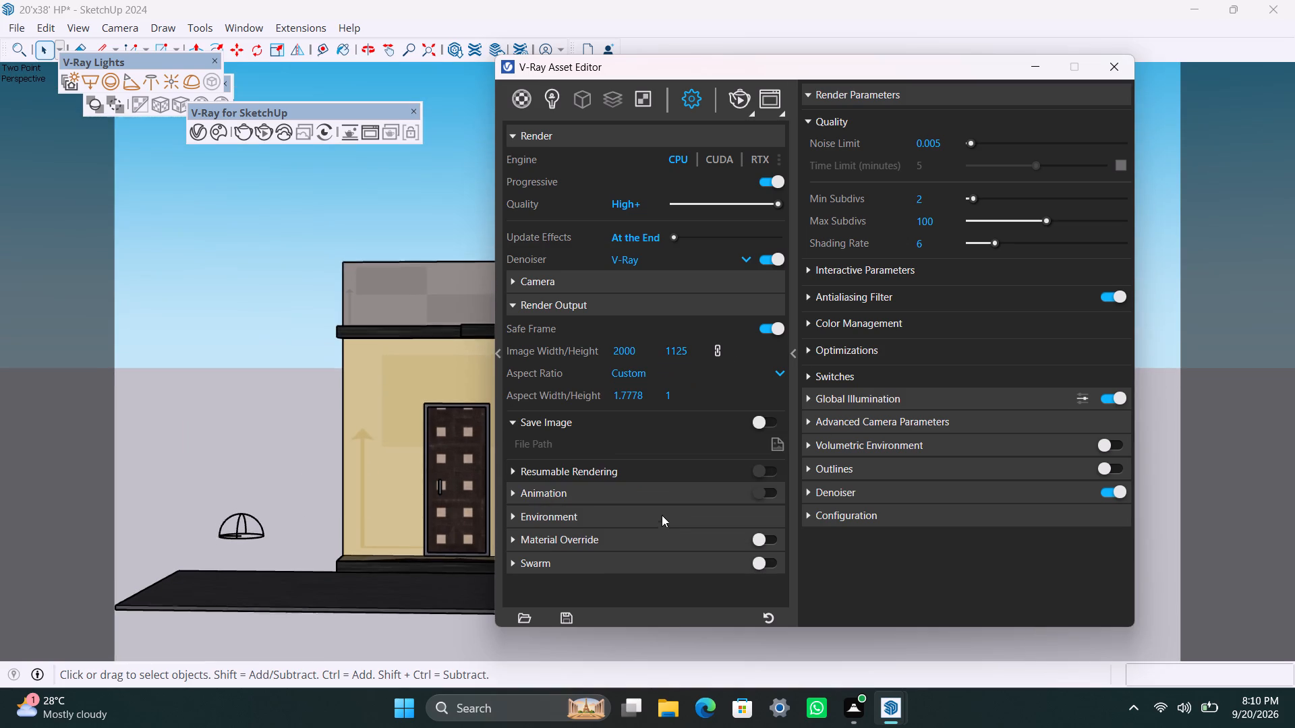
Enable automatic image saving and set the output file to 20'x38' HP as PNG in the internship photos folder.
left_click(759, 421)
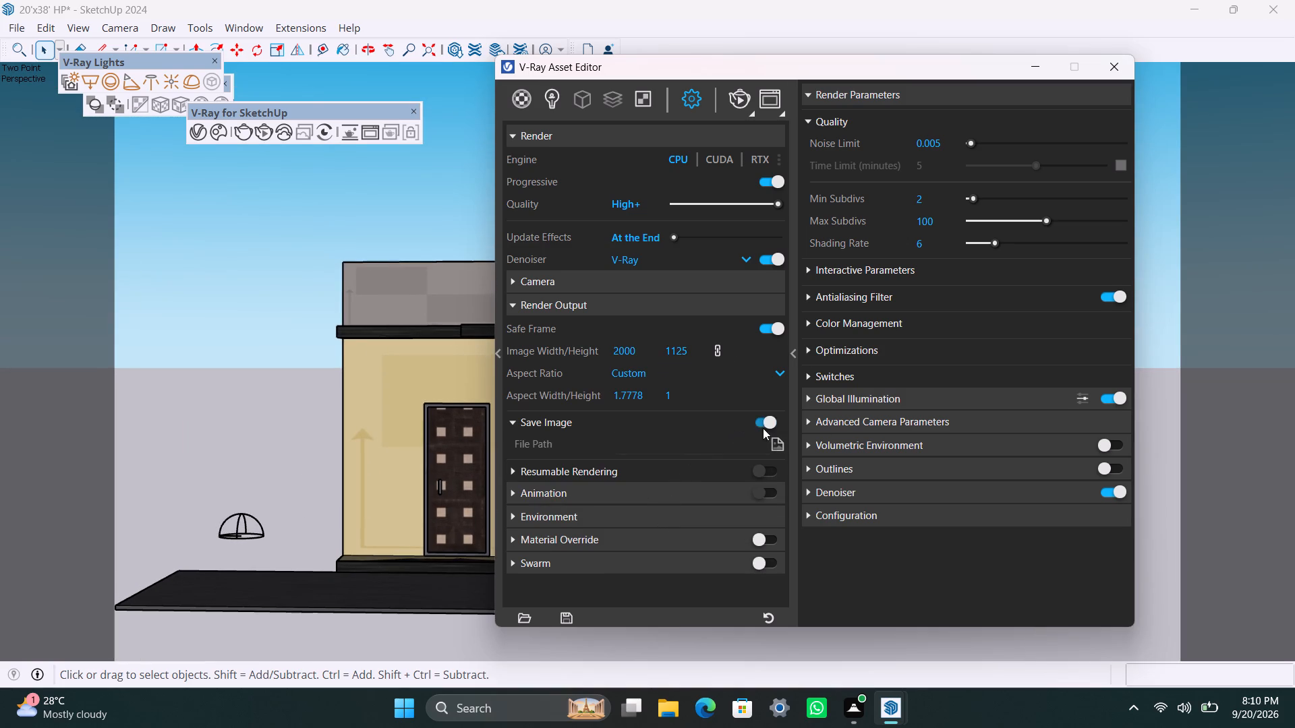
left_click(776, 438)
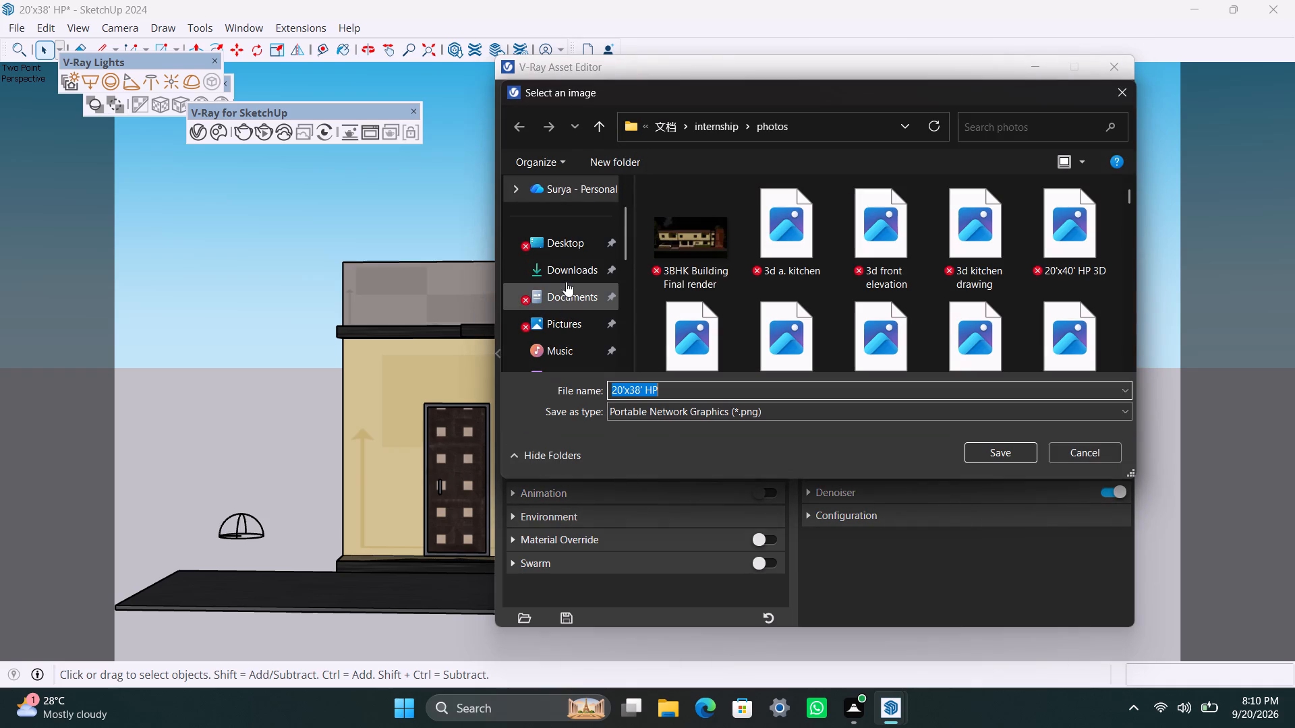
scroll(575, 303, "down", 1)
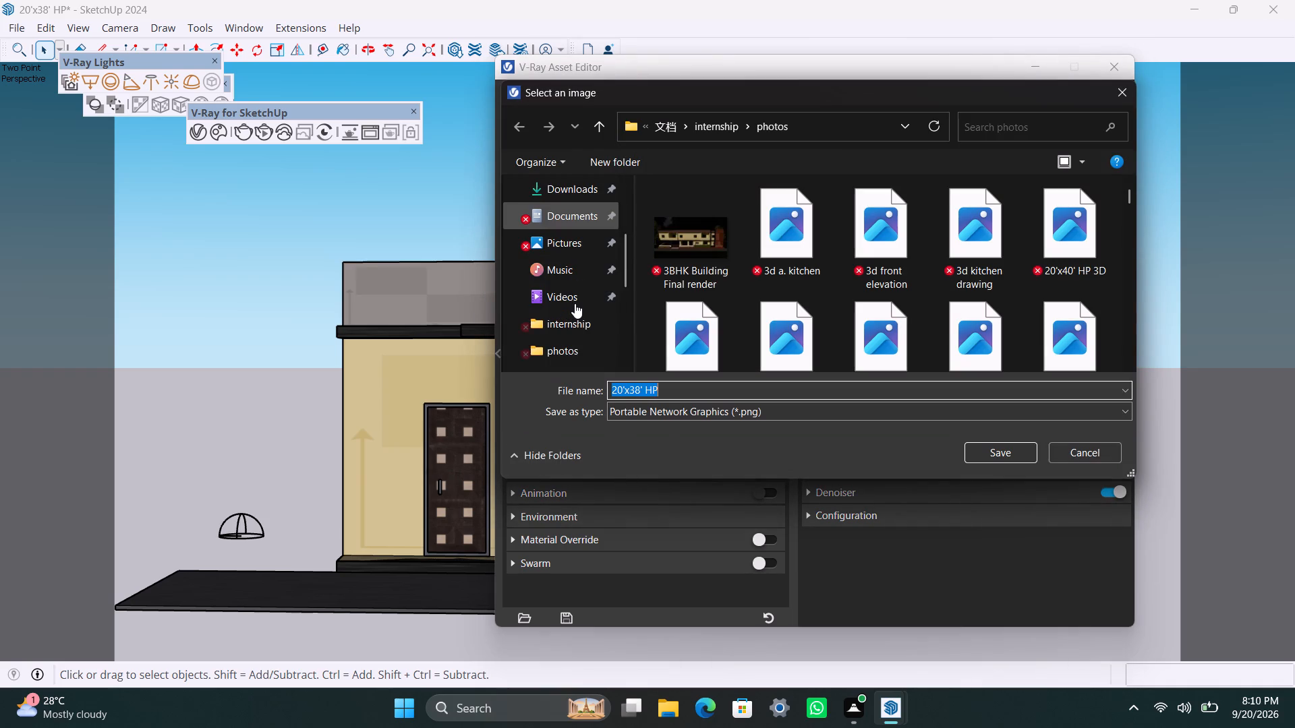
scroll(575, 303, "up", 1)
scroll(575, 336, "down", 2)
double_click(584, 247)
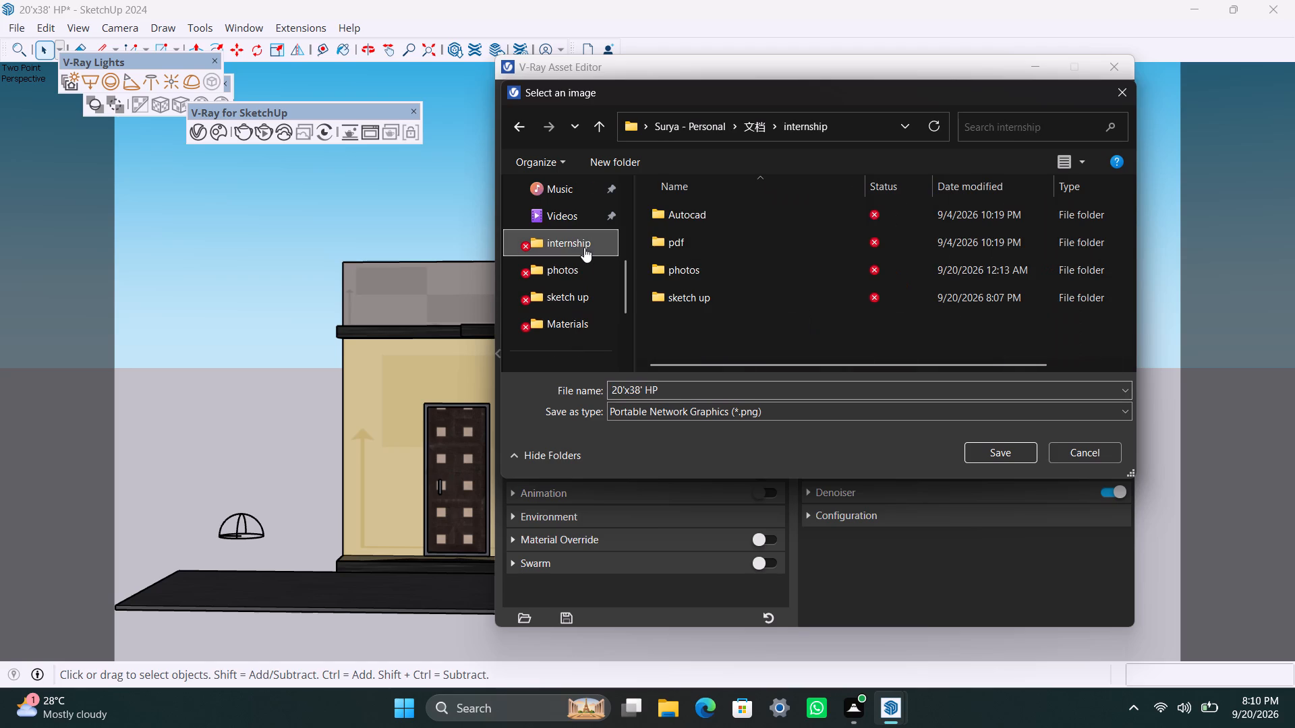
double_click(677, 293)
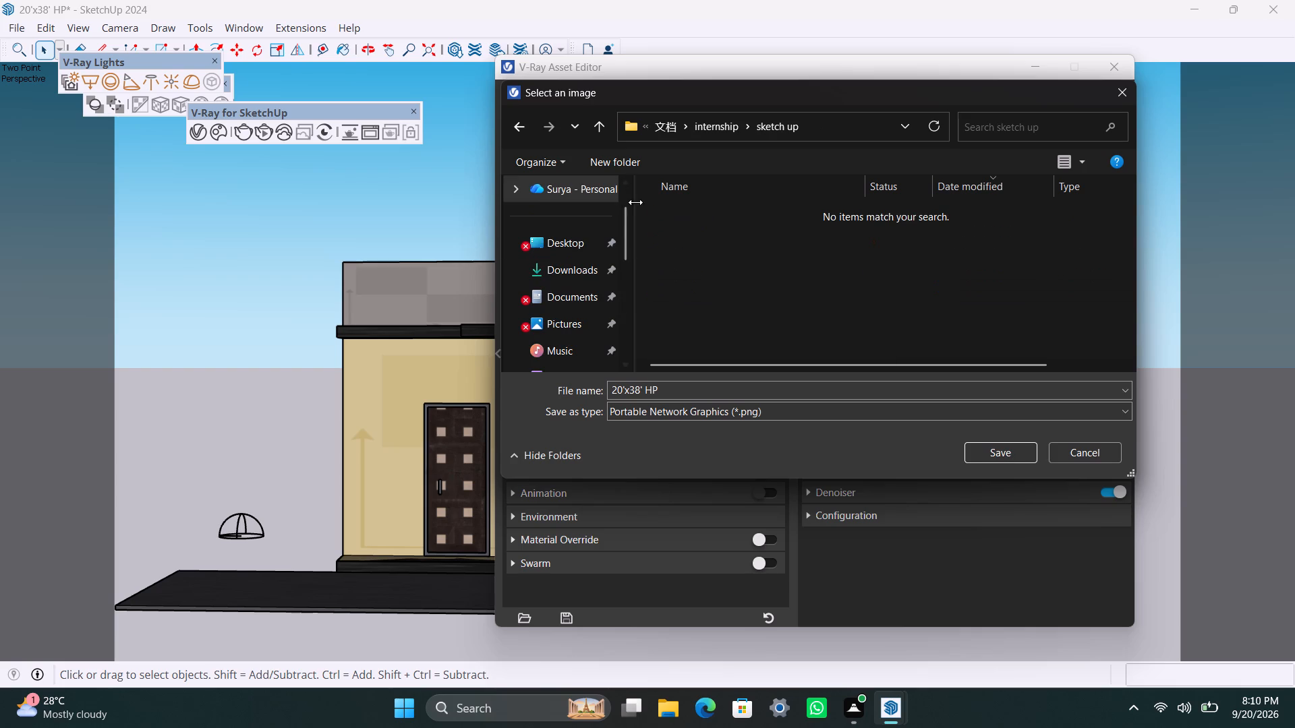
left_click(603, 129)
double_click(712, 273)
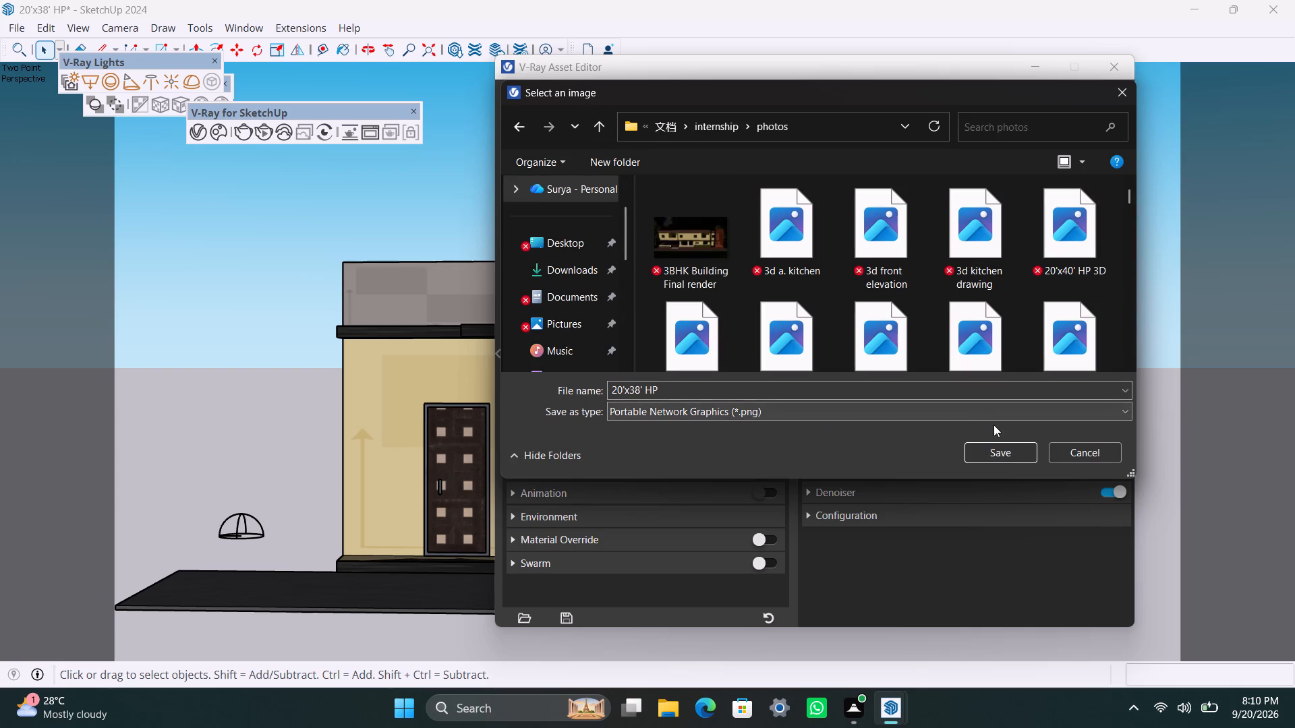
left_click(994, 444)
Set the render quality's Noise Limit to 0.01 and Max Subdivs to 64.
scroll(616, 560, "down", 3)
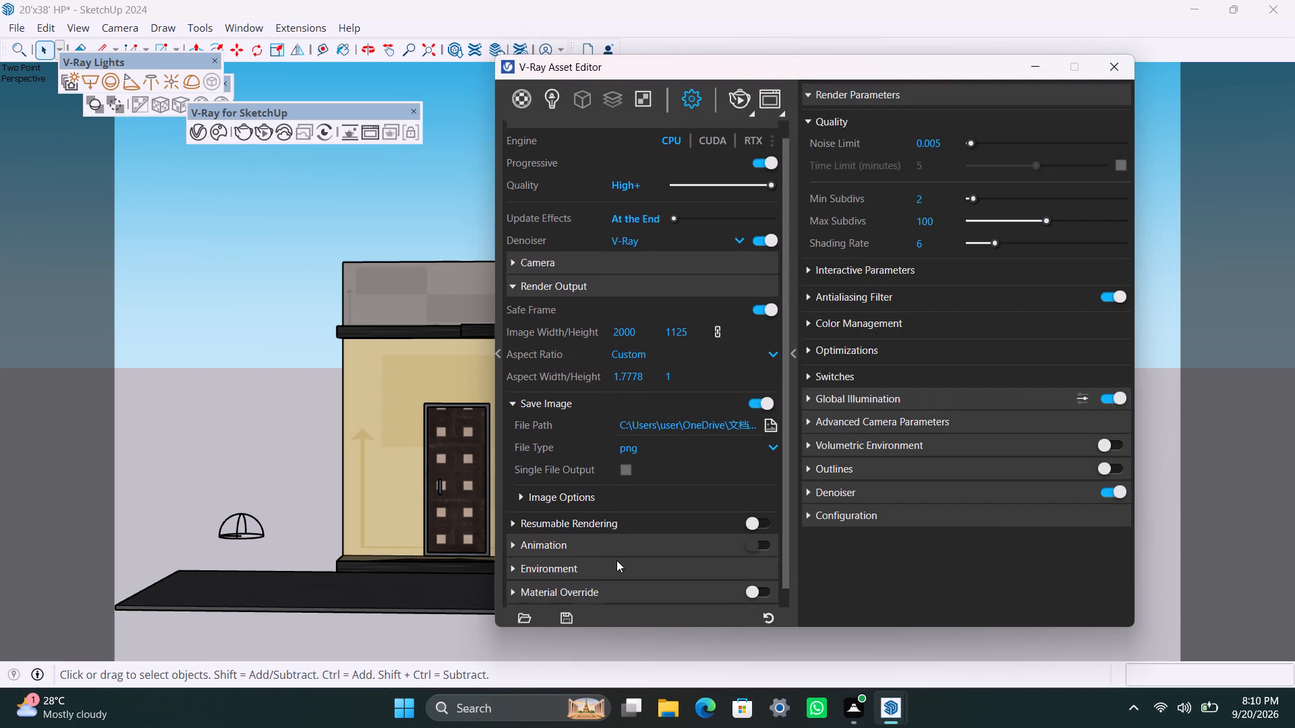
scroll(658, 550, "down", 5)
scroll(656, 551, "up", 3)
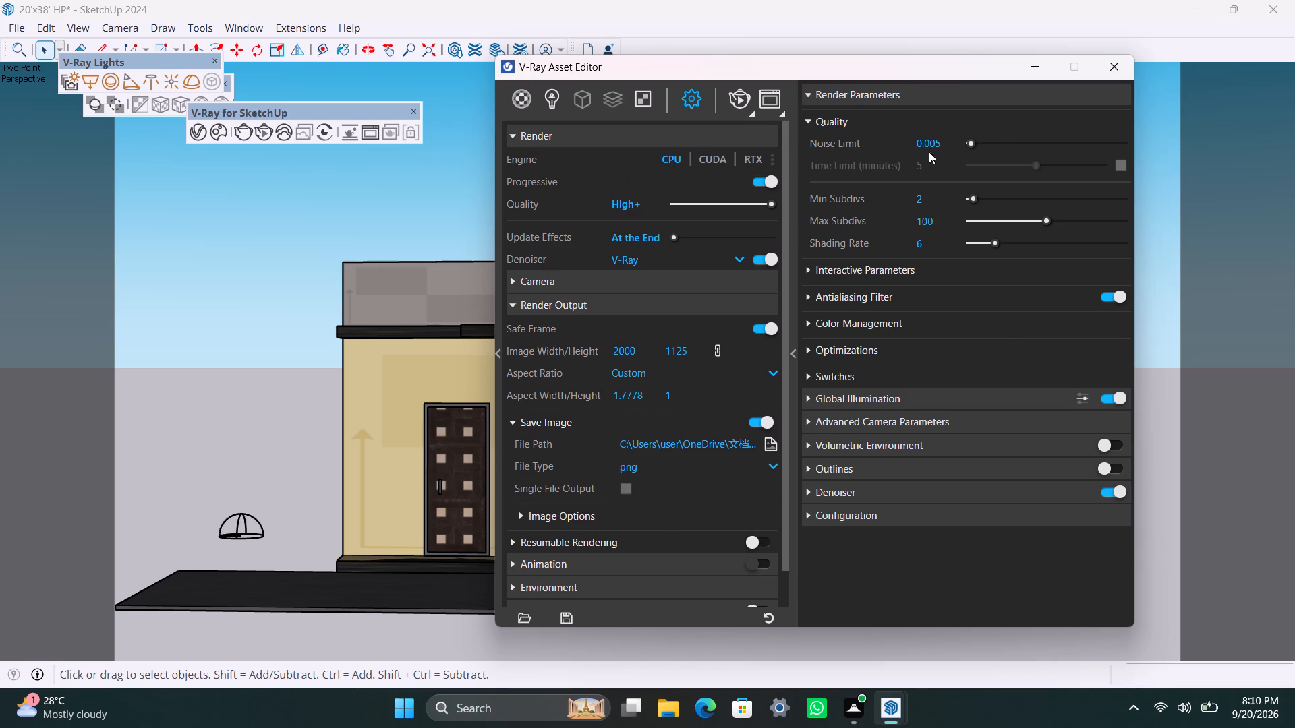
left_click_drag(948, 140, 802, 168)
type("0.01")
left_click_drag(944, 218, 905, 219)
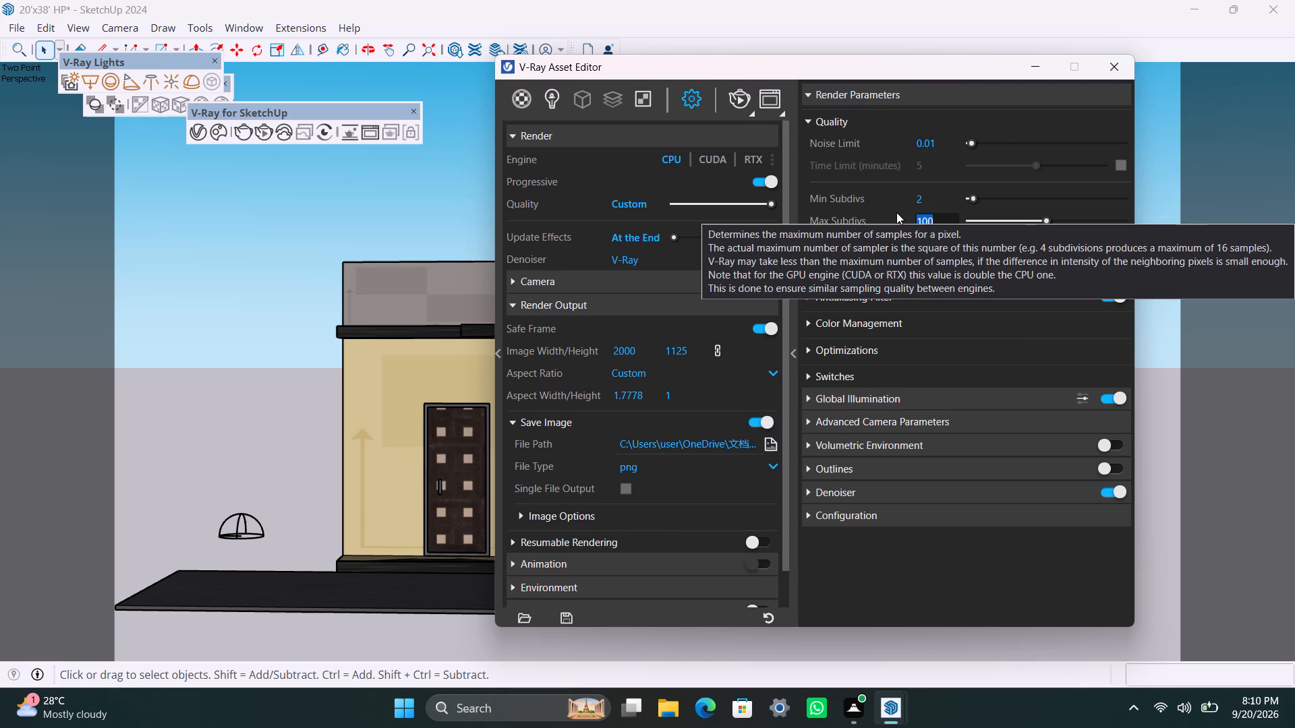
type("64")
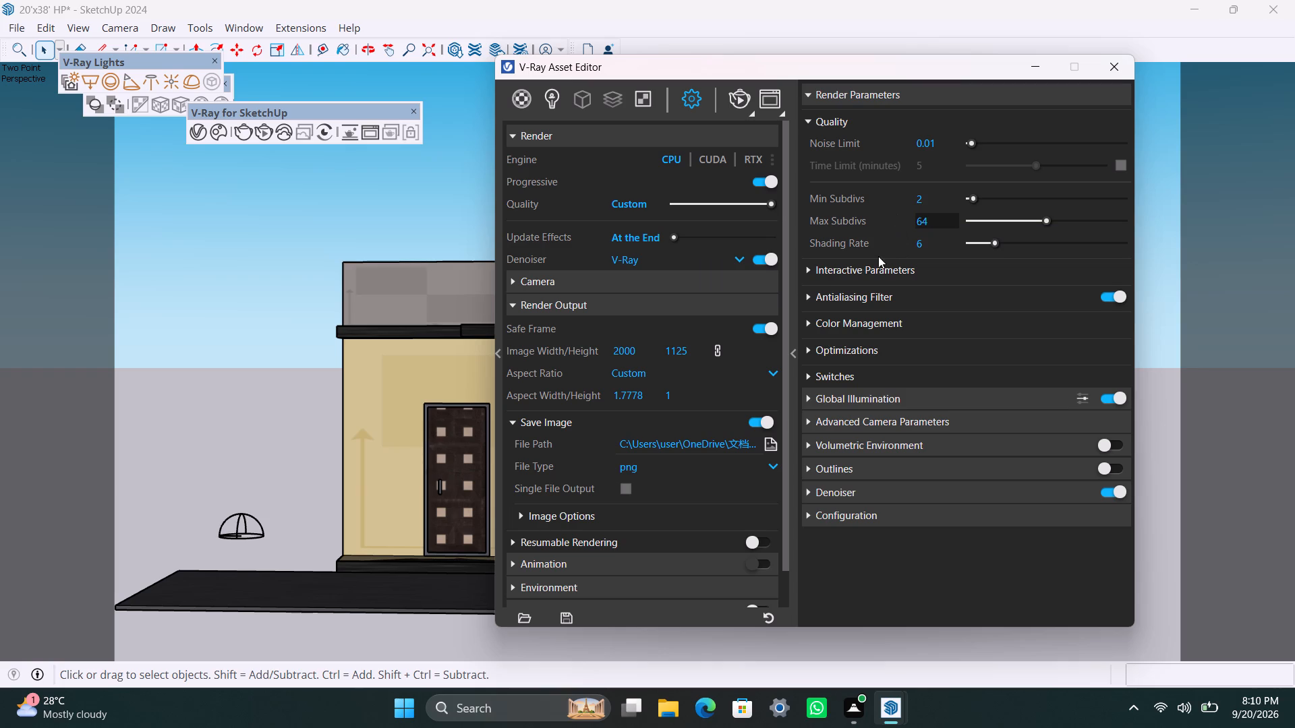
Set the Light Cache subdivs to 1500 in the Global Illumination settings.
left_click(808, 397)
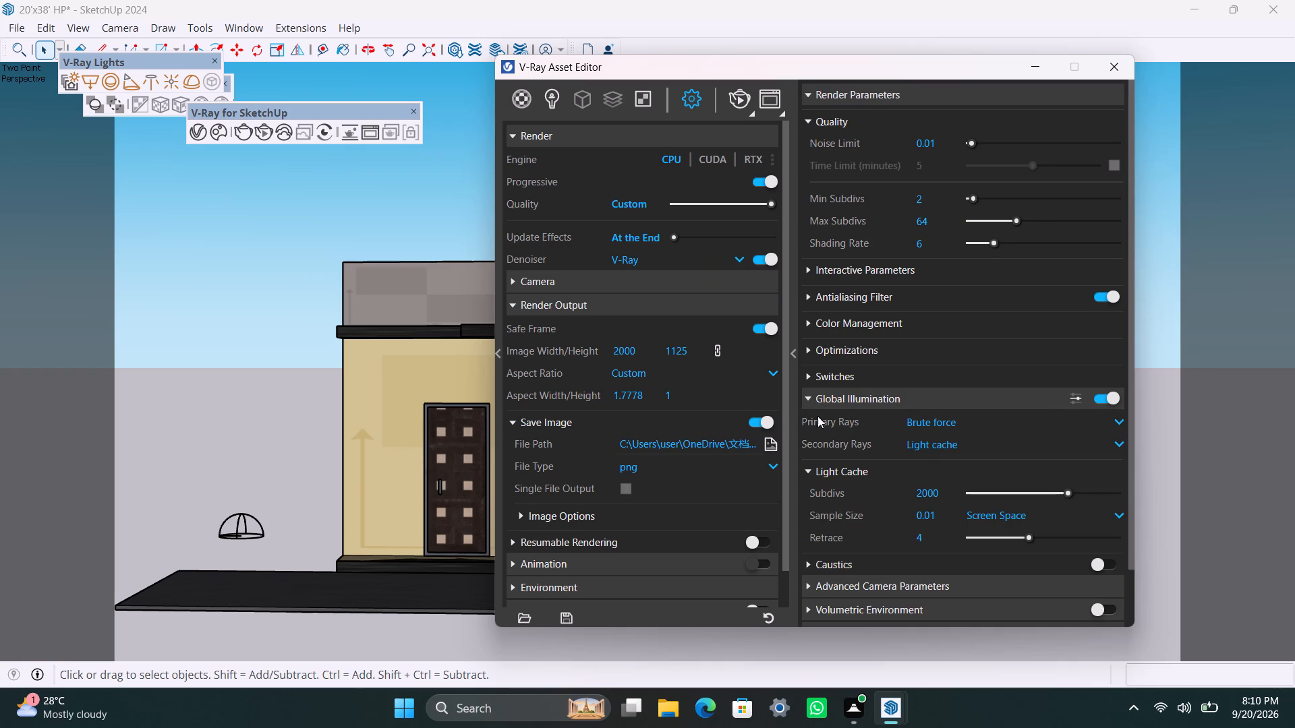
left_click_drag(940, 495, 870, 501)
type("1500")
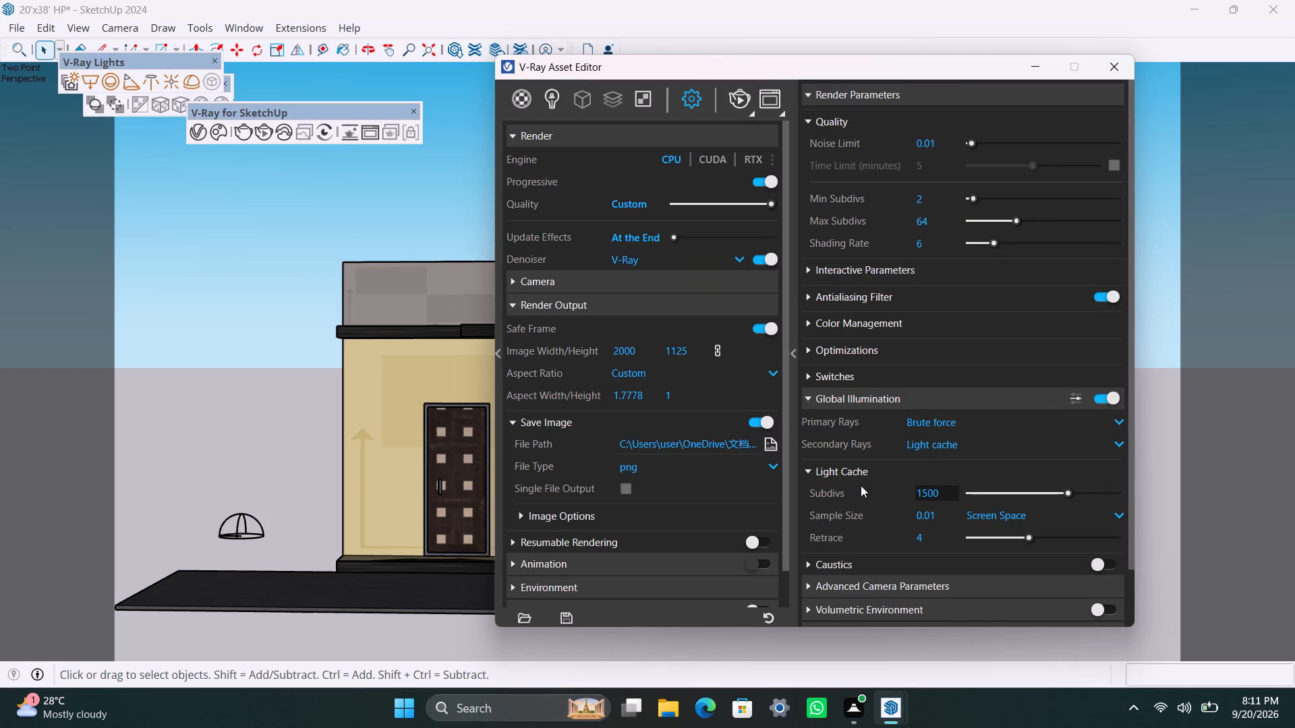
scroll(862, 495, "down", 11)
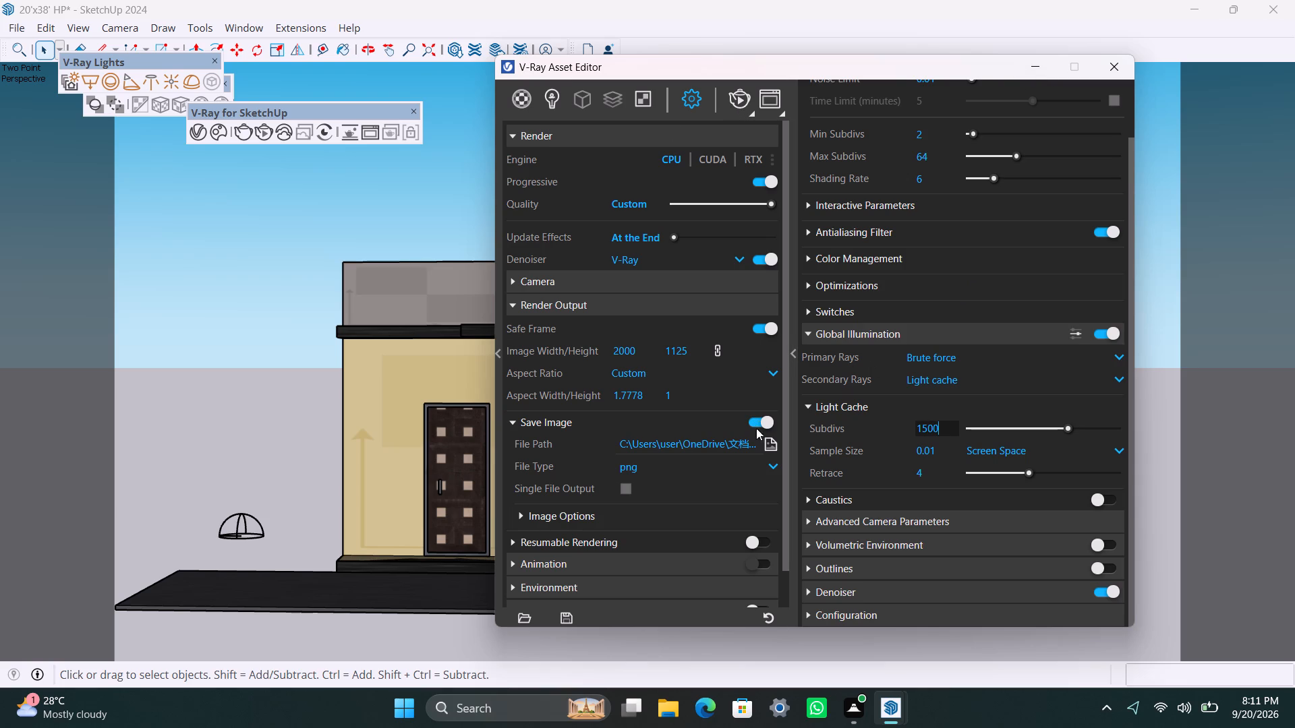
Replace the Dome Light's HDR texture with charolettenbrunn_park_2k.exr from the SKETCH UP Materials folder.
left_click(553, 92)
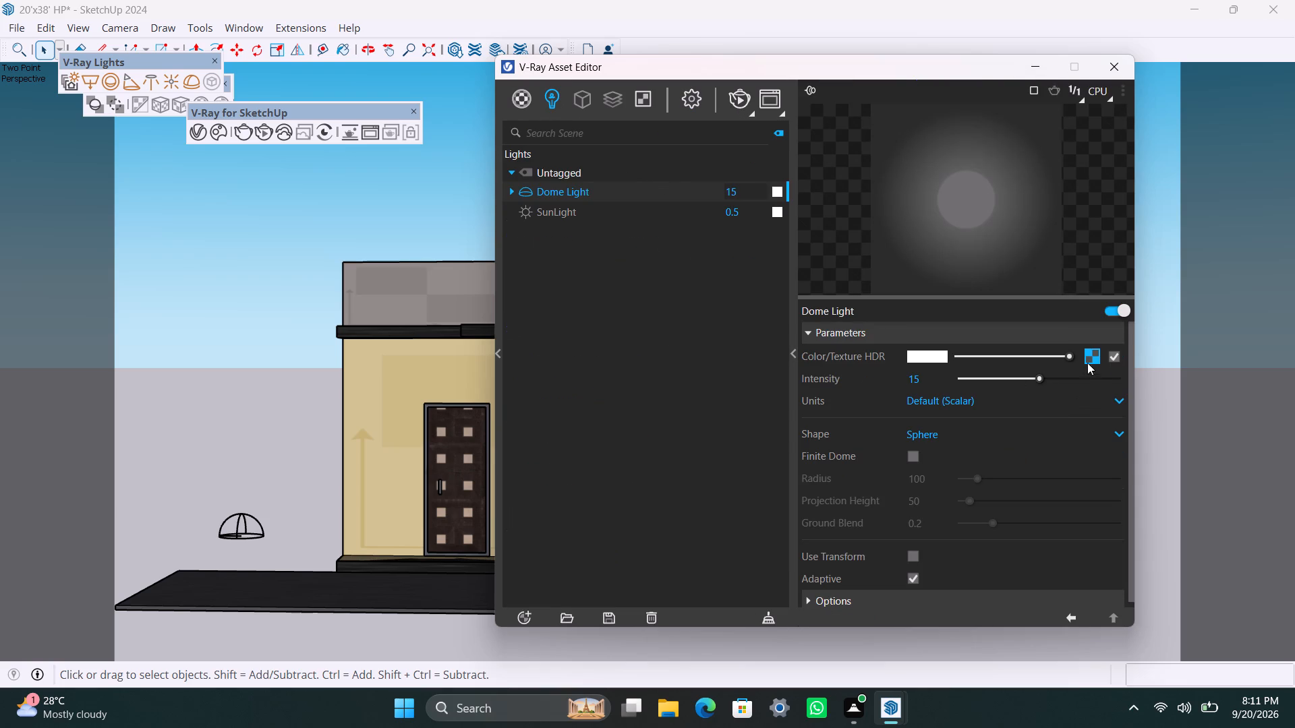
left_click(1089, 358)
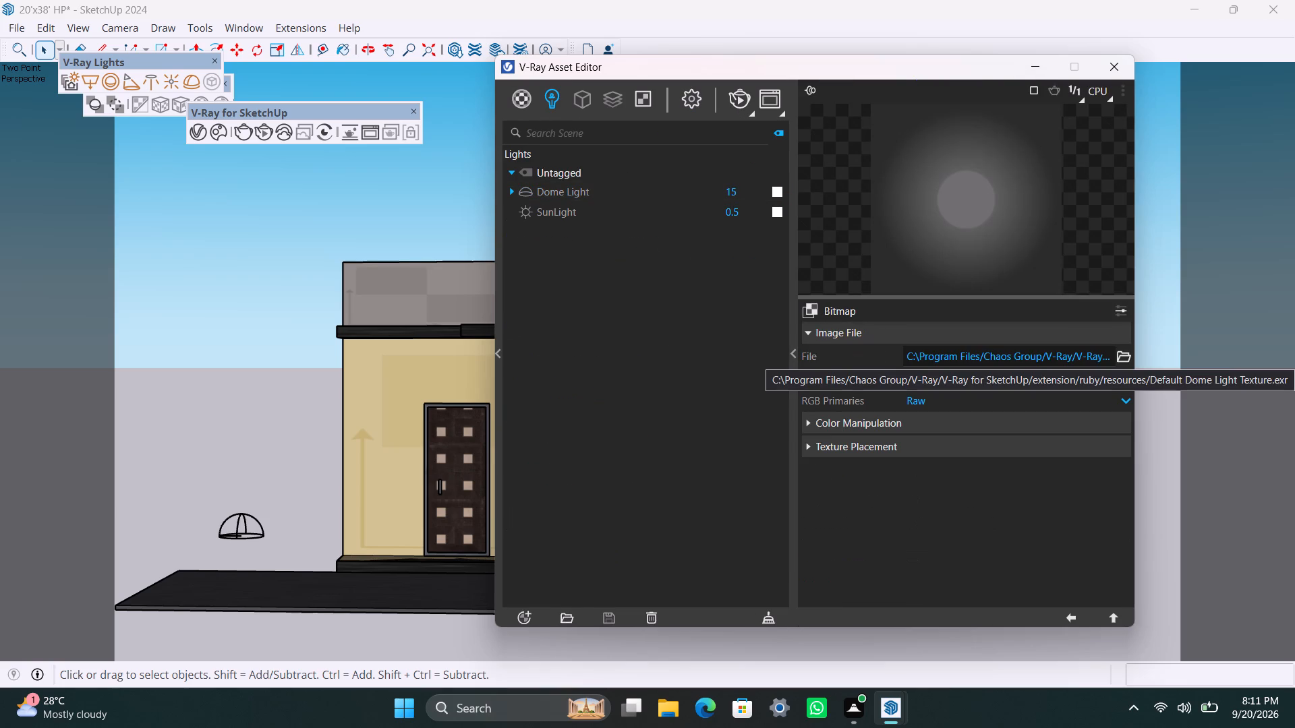
left_click(1129, 357)
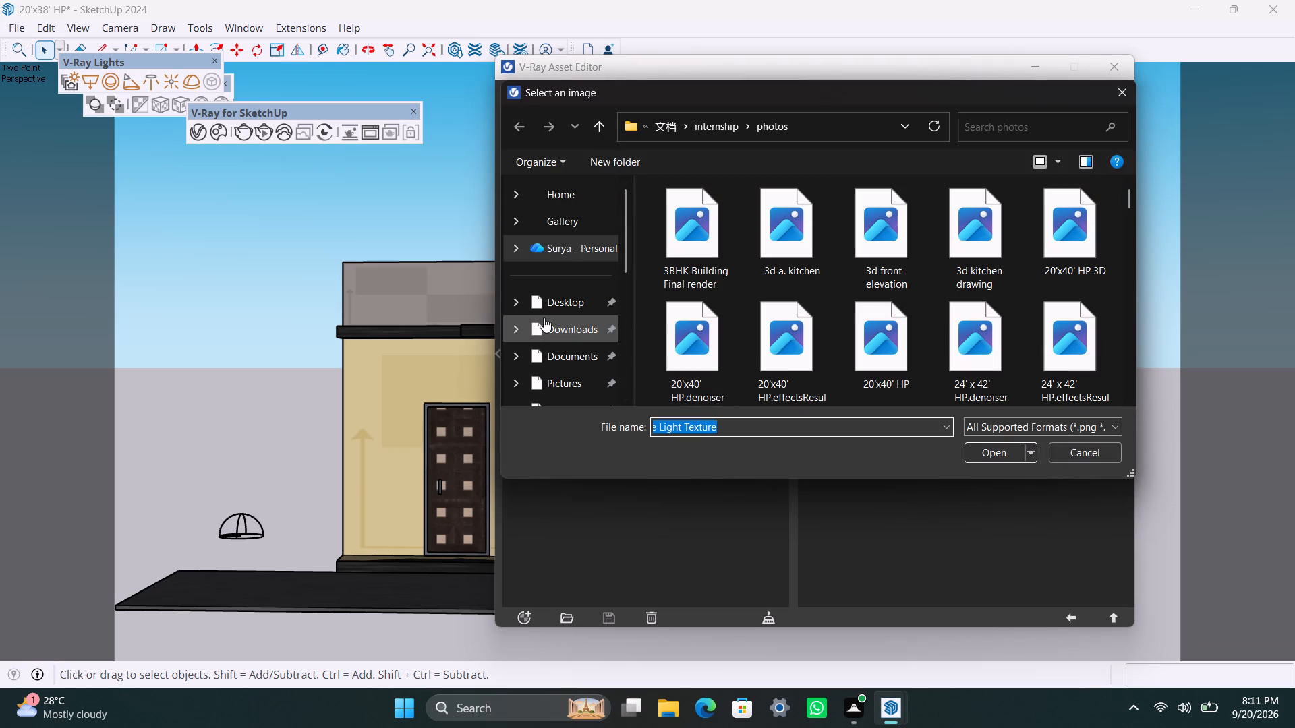
left_click(547, 325)
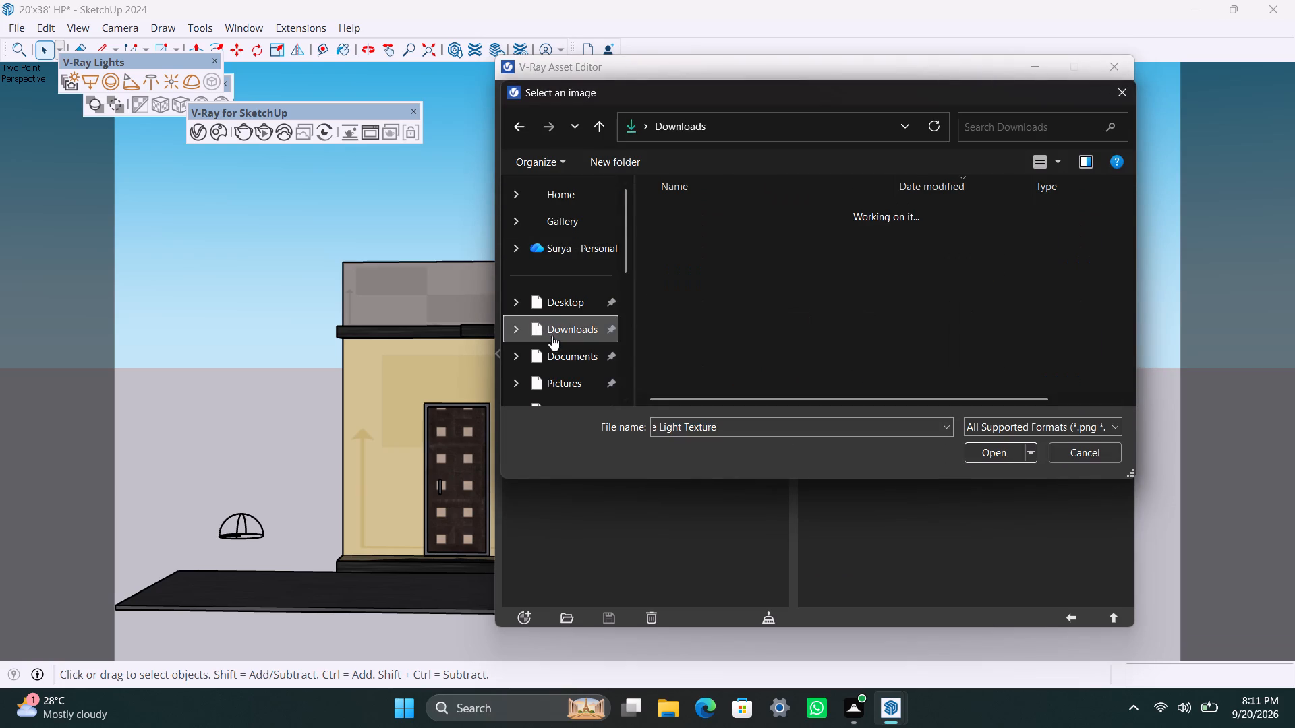
left_click(556, 349)
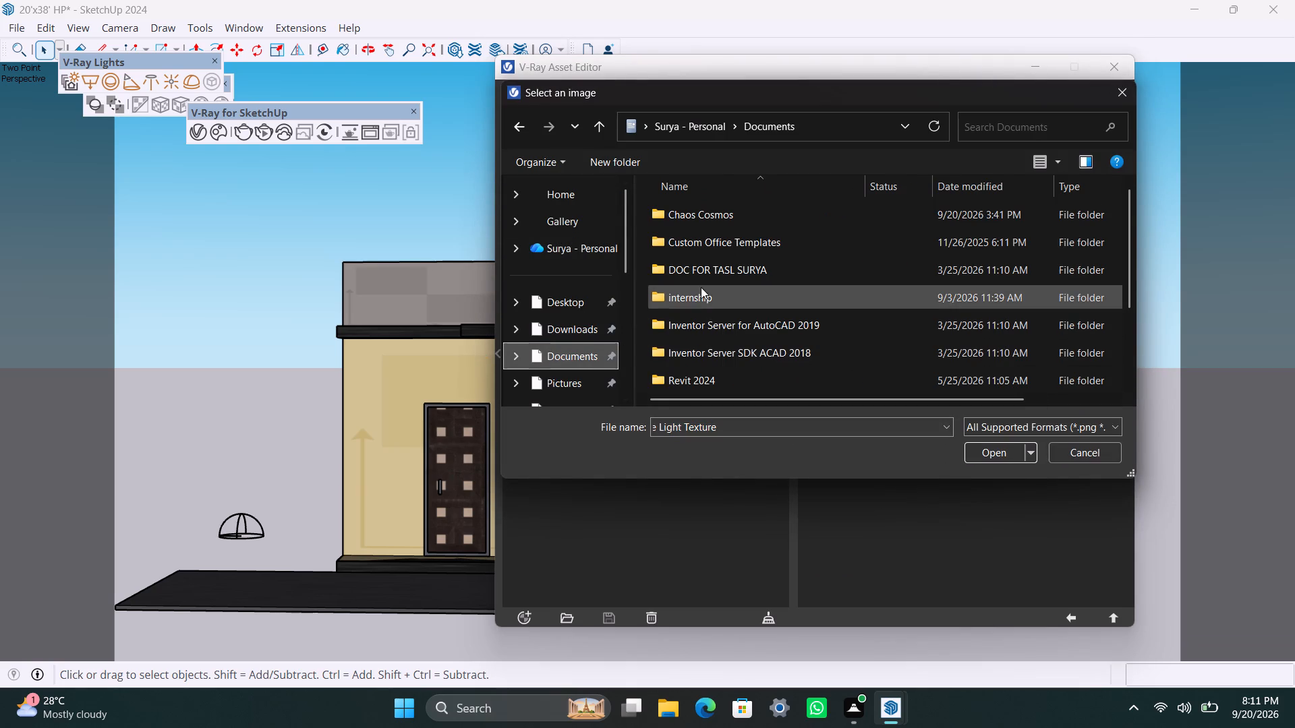
scroll(712, 355, "down", 1)
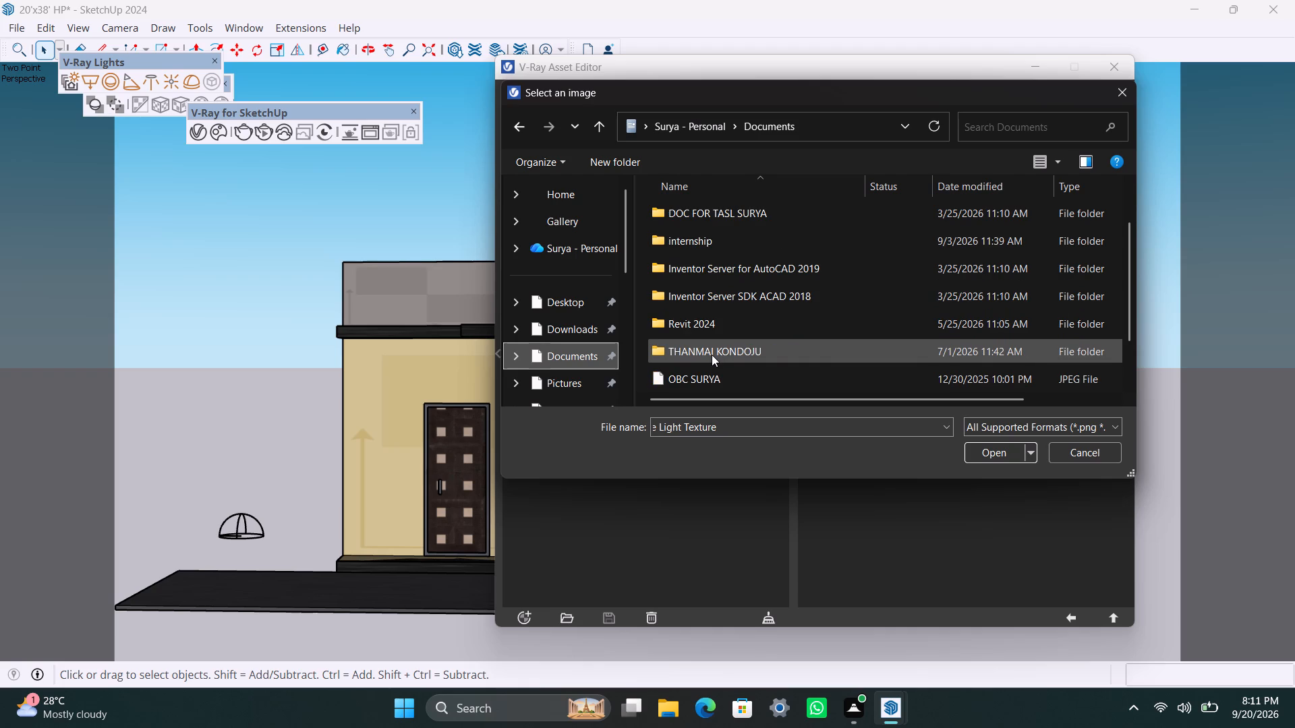
double_click(712, 355)
scroll(594, 348, "down", 4)
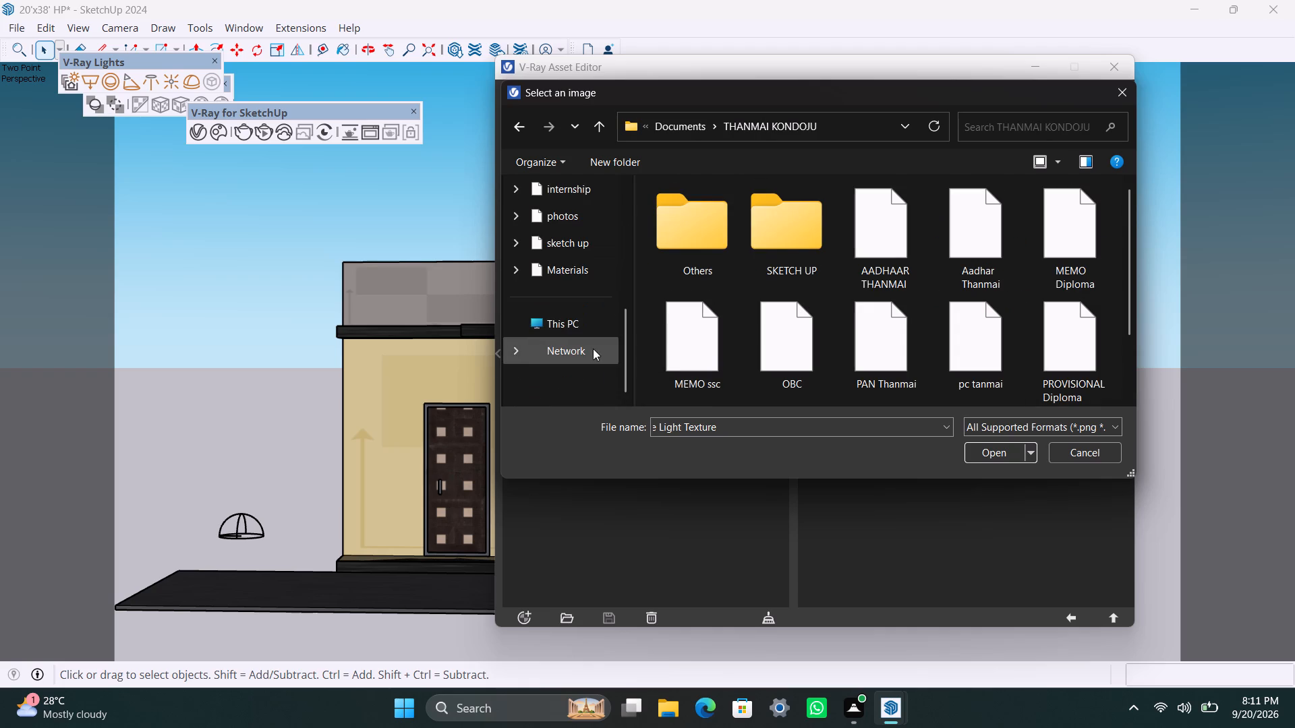
double_click(562, 272)
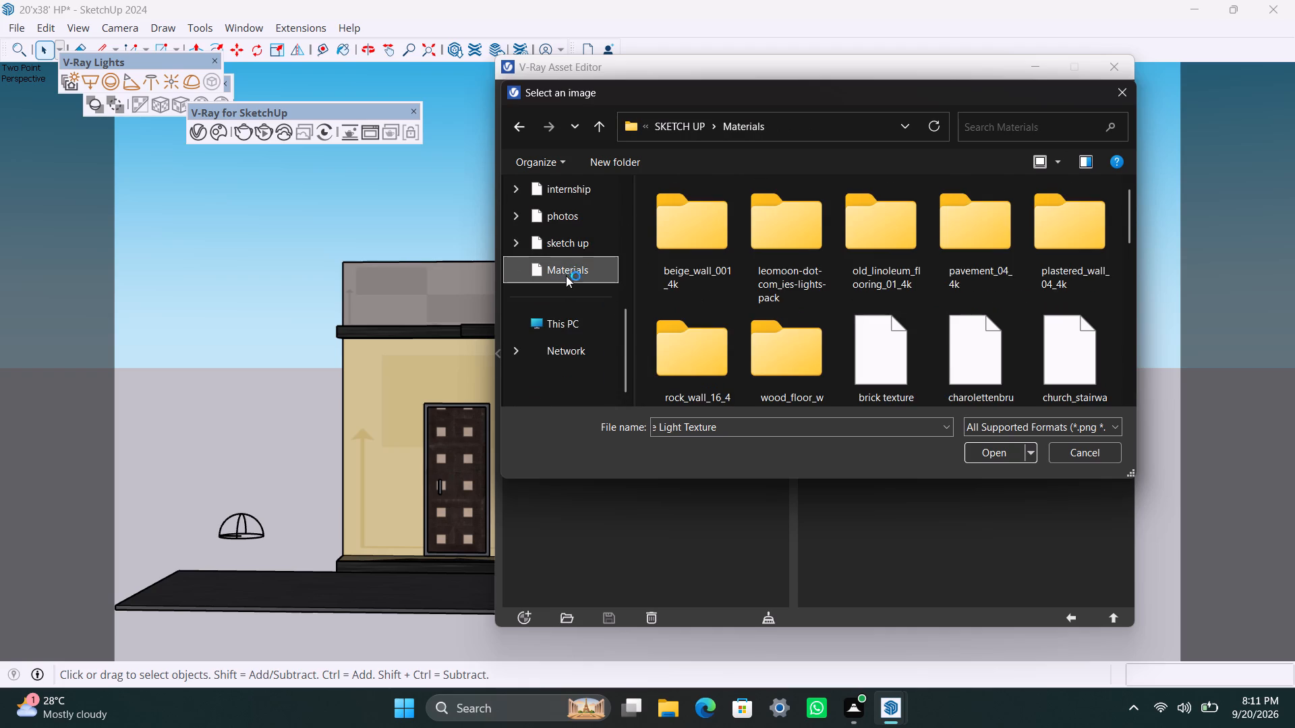
scroll(884, 346, "down", 2)
left_click(978, 249)
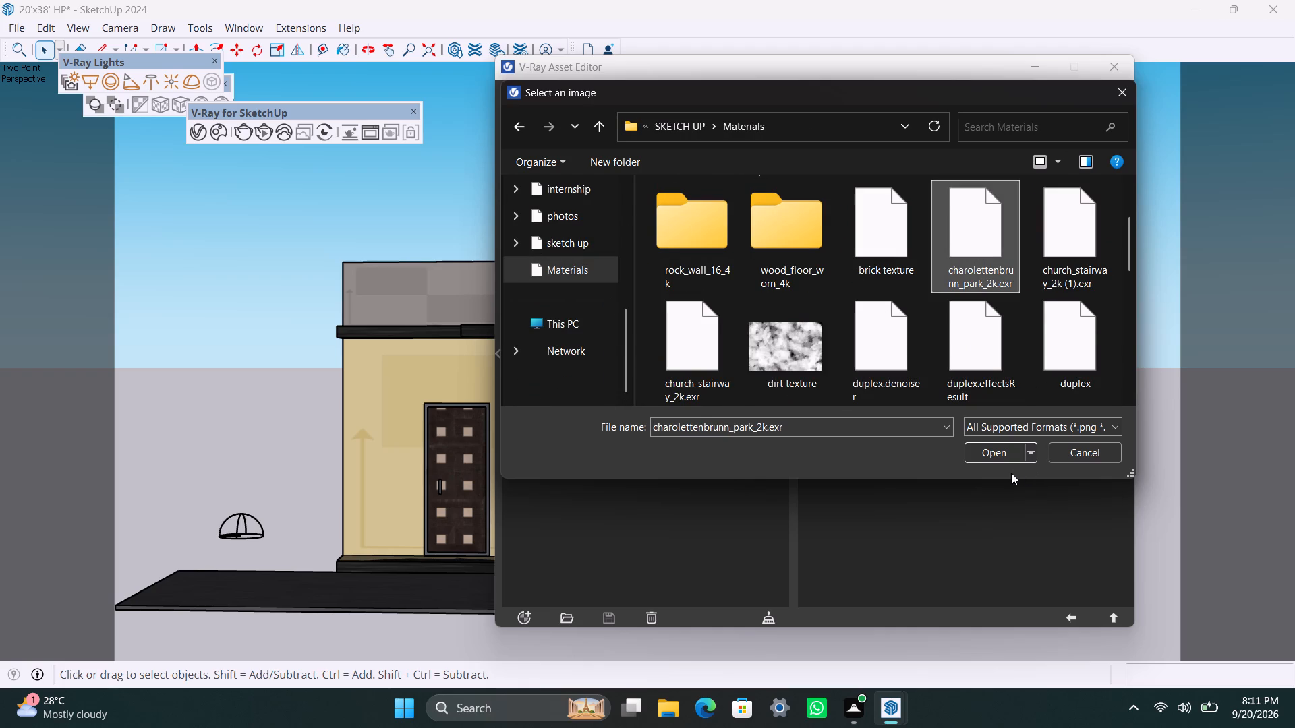
left_click(1003, 450)
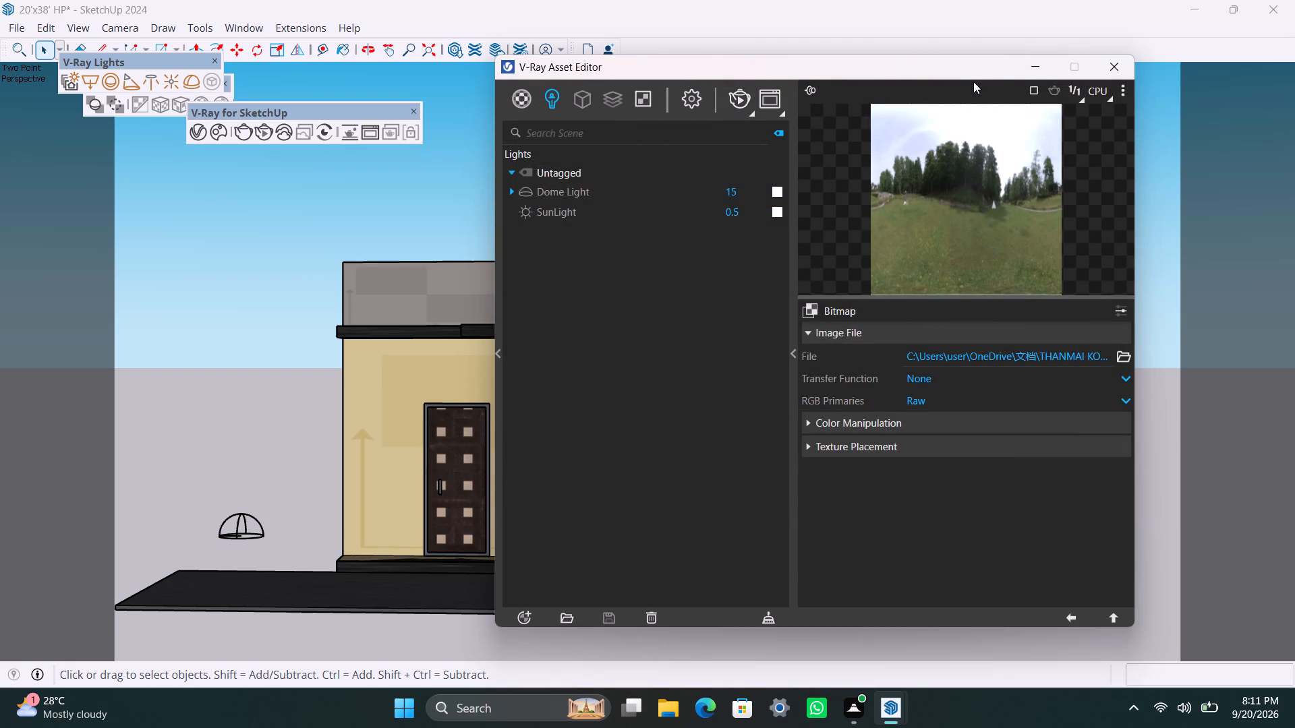
Reframe the camera on the house's front elevation from a slightly raised viewpoint, keeping the stair tower and front platform inside the render frame.
left_click(1043, 69)
scroll(560, 727, "up", 4)
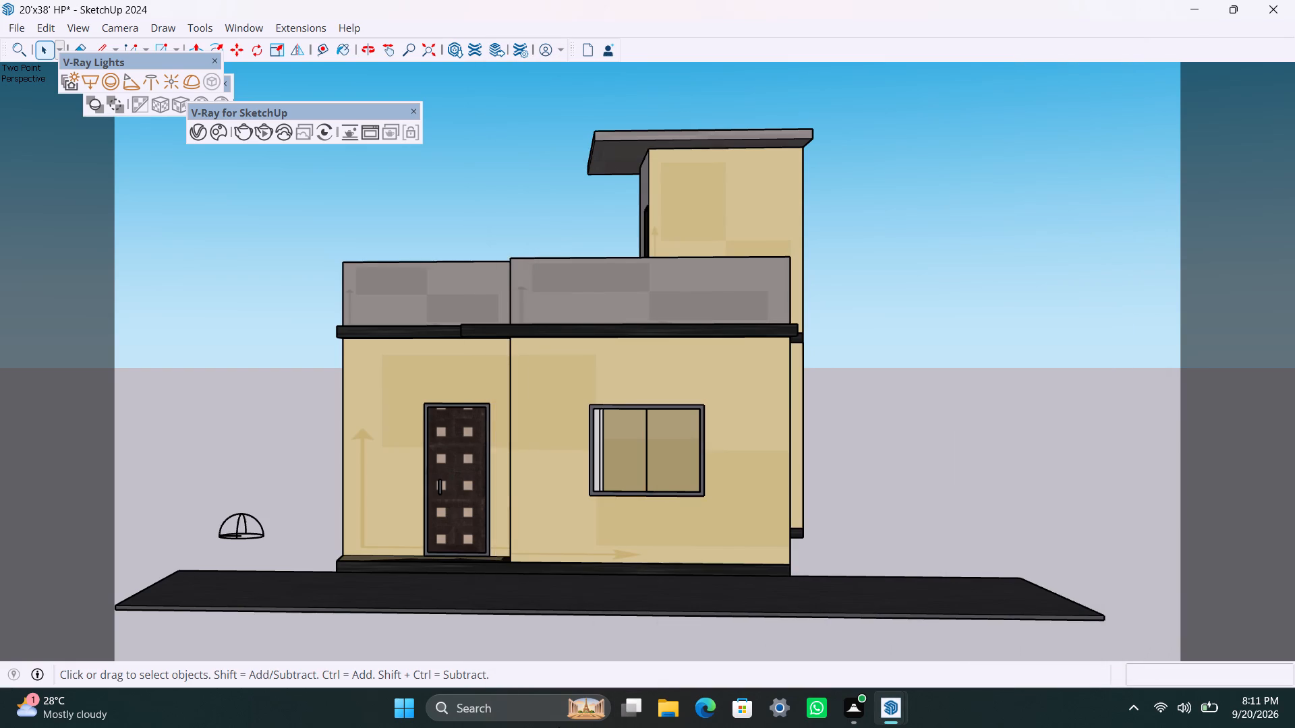
scroll(598, 575, "up", 4)
middle_click_drag(635, 590, 665, 597)
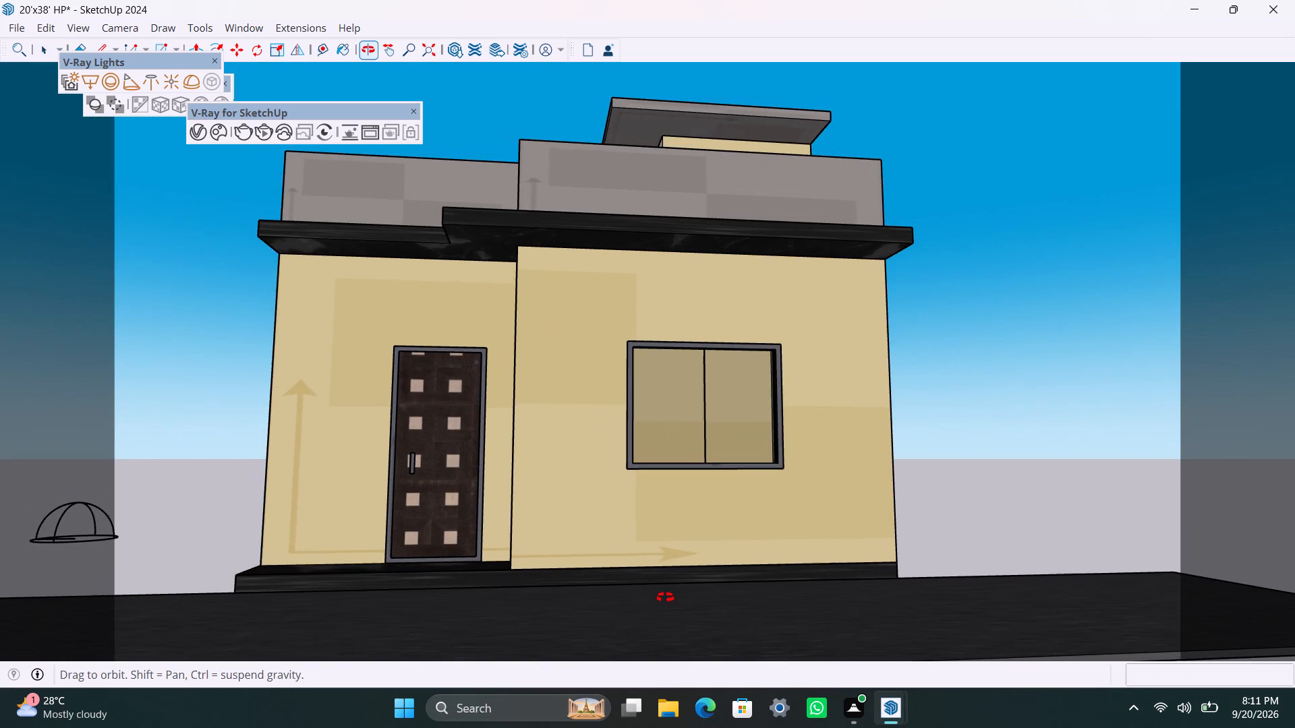
middle_click_drag(665, 597, 664, 597)
scroll(664, 584, "down", 2)
middle_click_drag(724, 572, 660, 640)
scroll(660, 610, "down", 2)
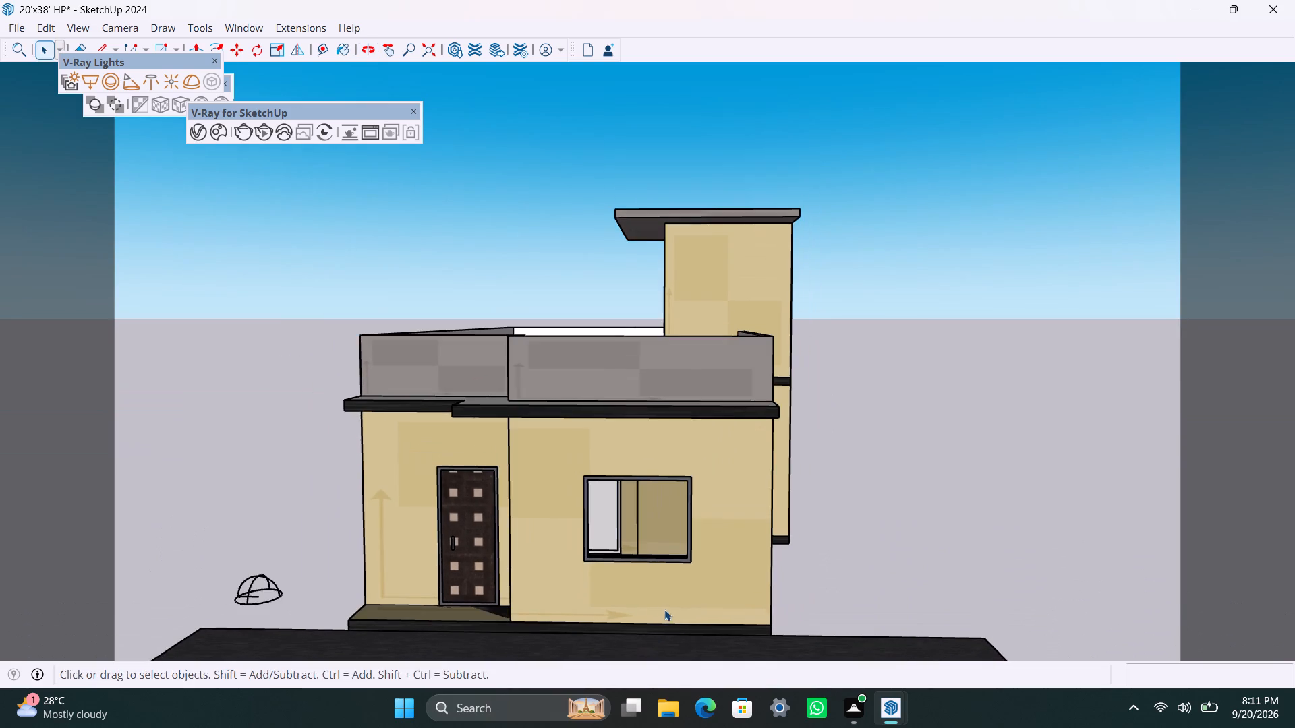
middle_click_drag(668, 608, 718, 563, "shift")
scroll(693, 567, "up", 2)
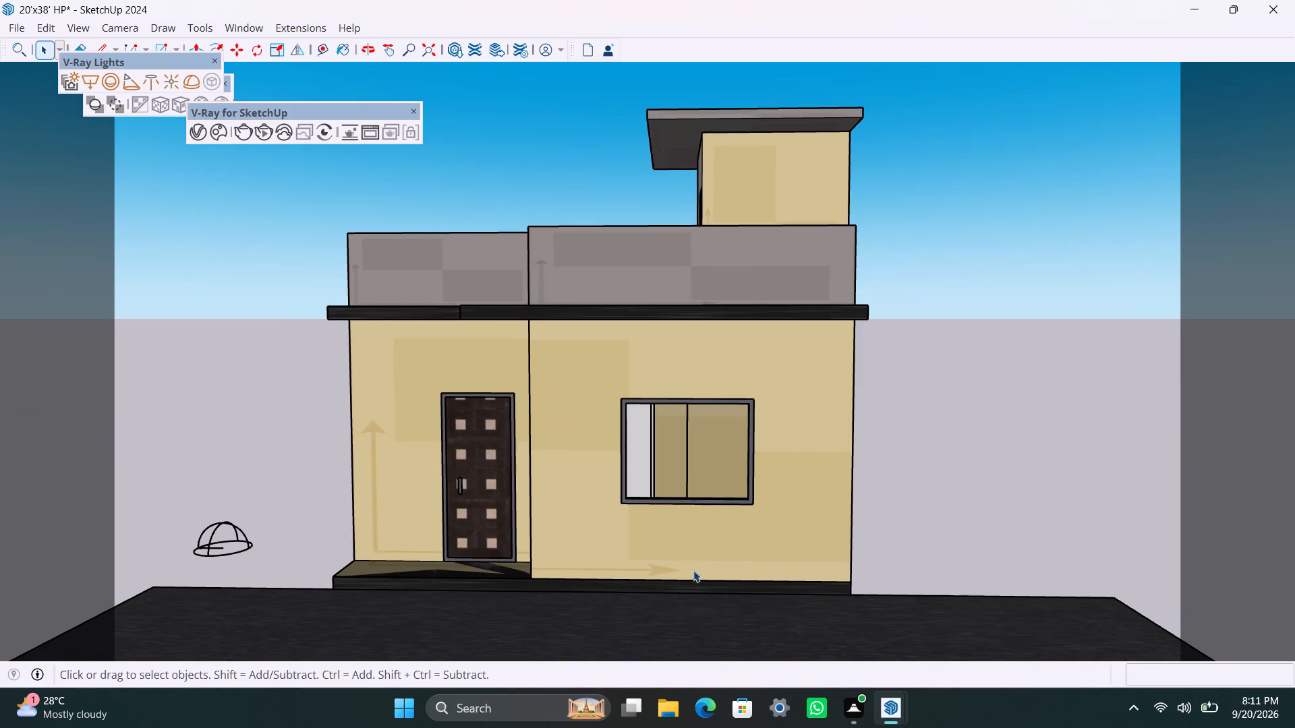
middle_click_drag(703, 575, 722, 575)
scroll(699, 553, "up", 2)
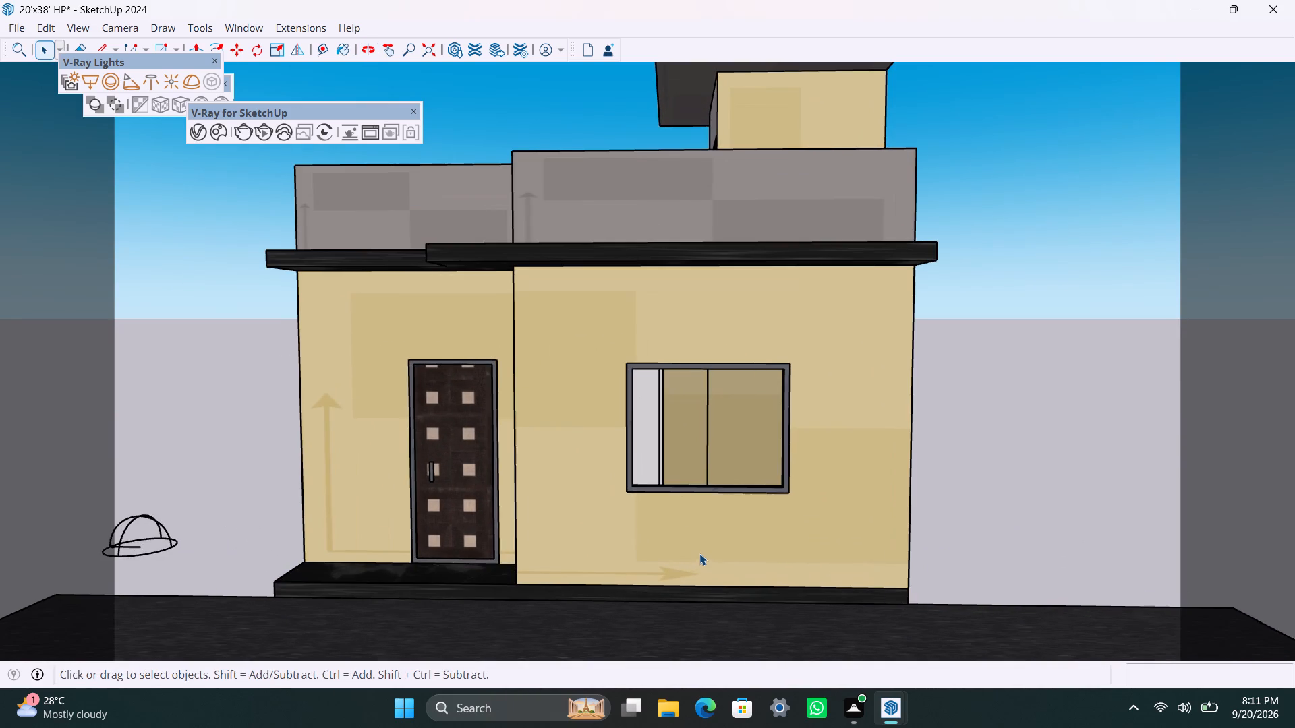
middle_click_drag(710, 554, 728, 563)
scroll(727, 558, "down", 1)
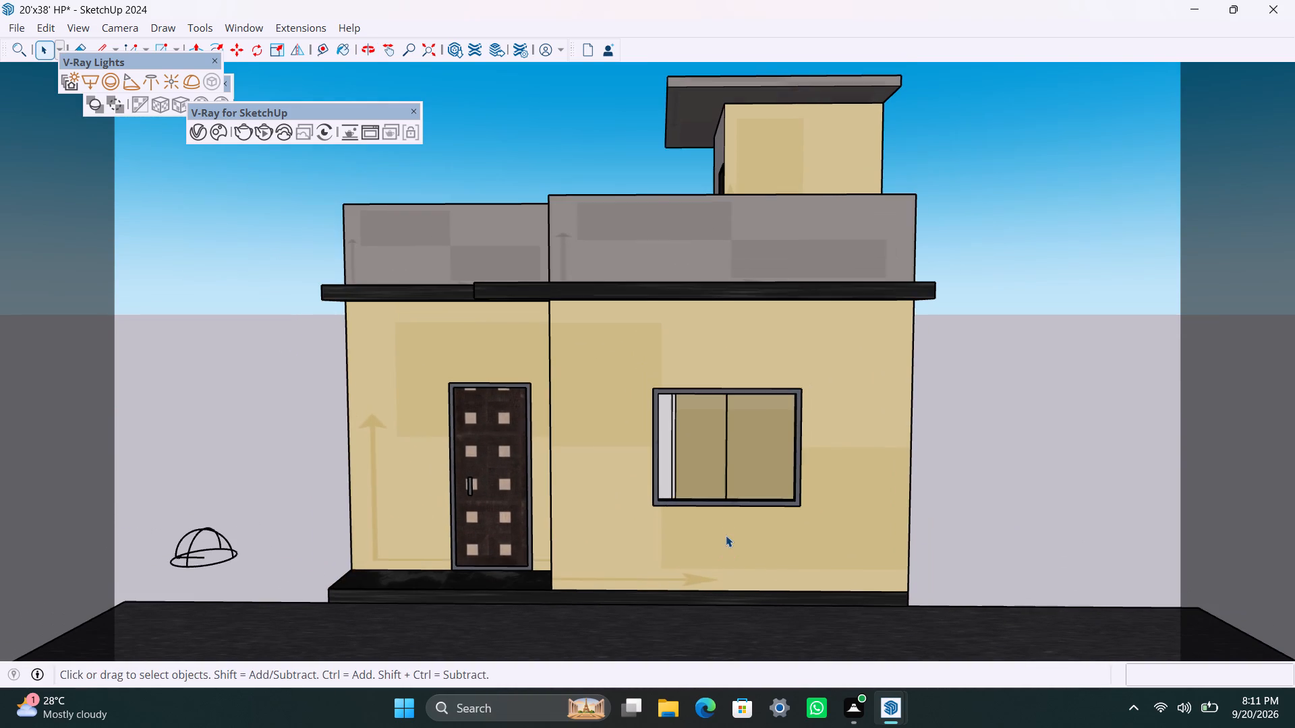
middle_click_drag(726, 535, 726, 604)
middle_click_drag(726, 588, 724, 571)
scroll(724, 569, "down", 2)
middle_click_drag(721, 581, 718, 567)
scroll(718, 566, "up", 2)
middle_click_drag(718, 566, 718, 560, "shift")
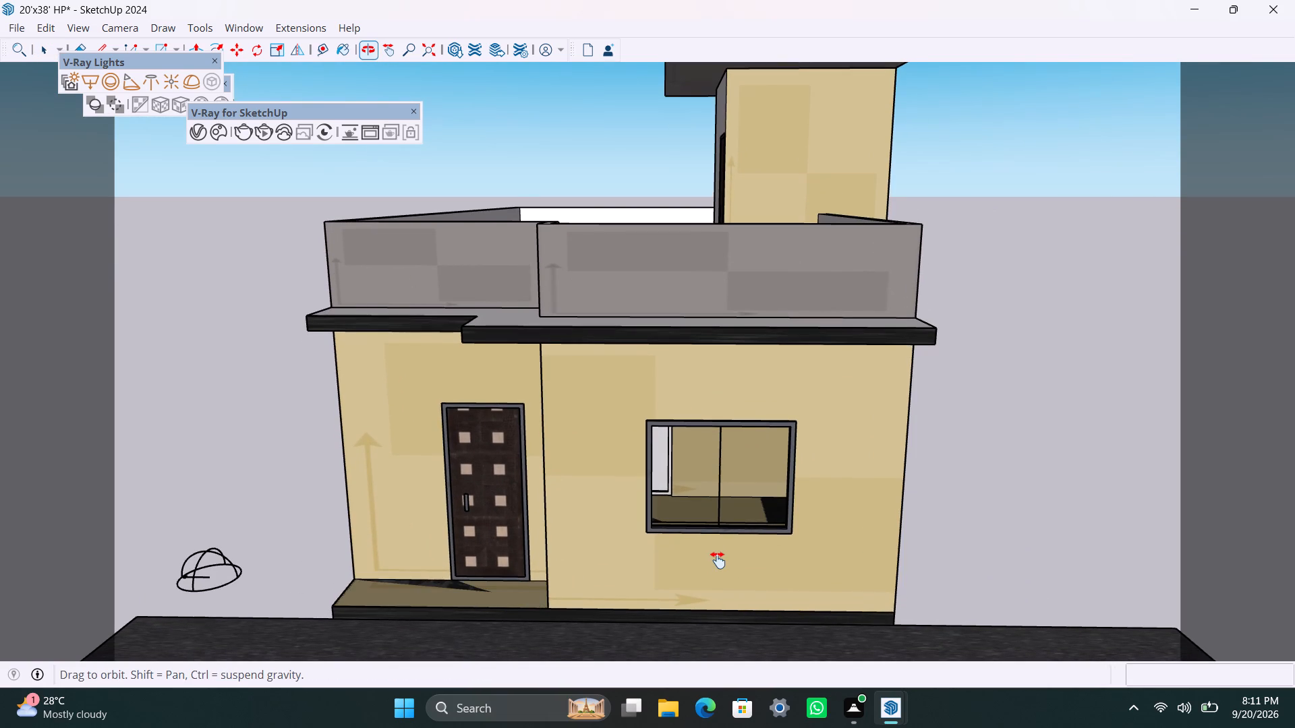
middle_click_drag(718, 560, 696, 553, "shift")
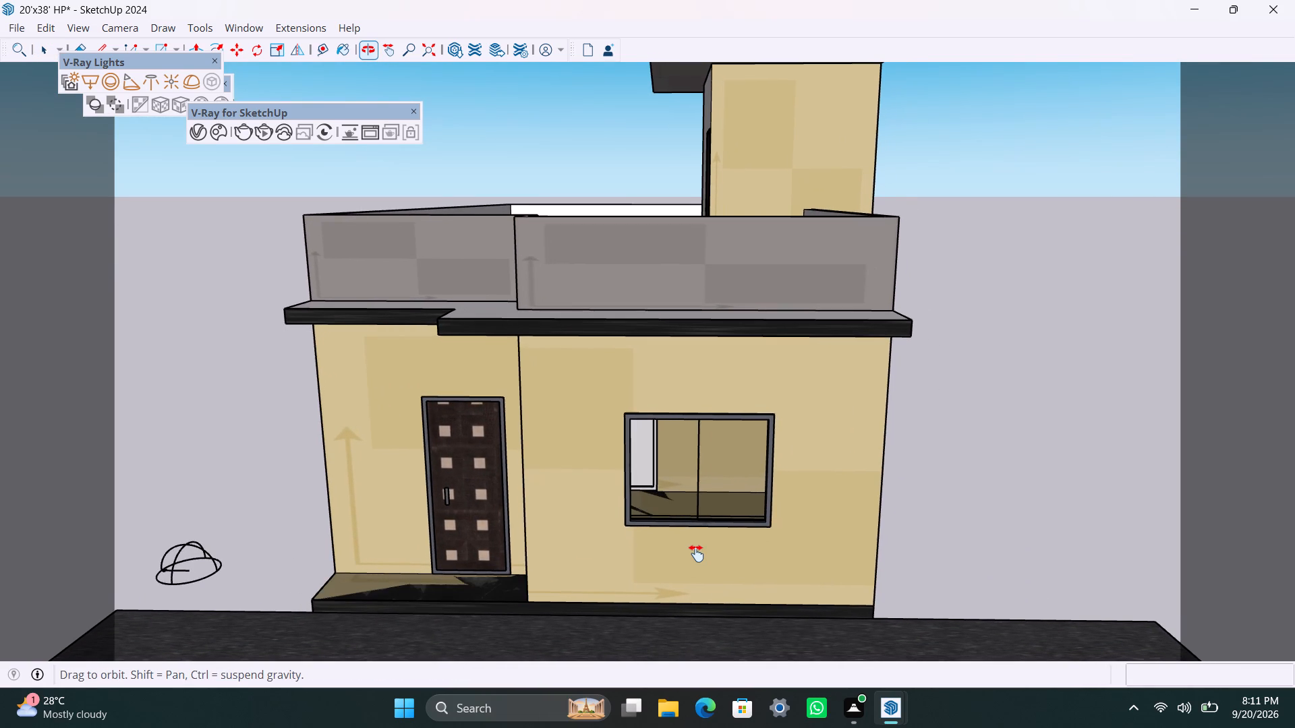
middle_click_drag(696, 553, 707, 553, "shift")
scroll(707, 553, "down", 1)
middle_click_drag(707, 553, 714, 541)
Switch the camera to Two-Point Perspective and shift the view so the whole house front sits within the render frame.
left_click(138, 28)
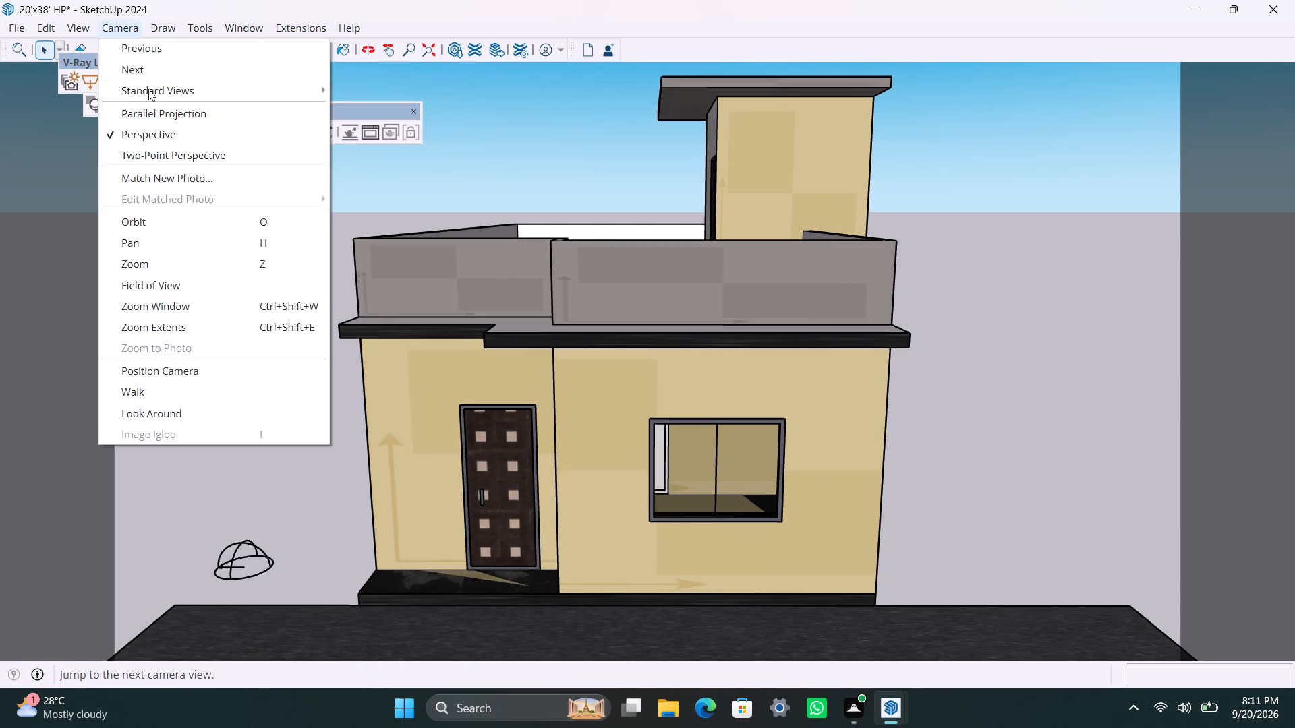
left_click(162, 161)
middle_click_drag(731, 542, 731, 490)
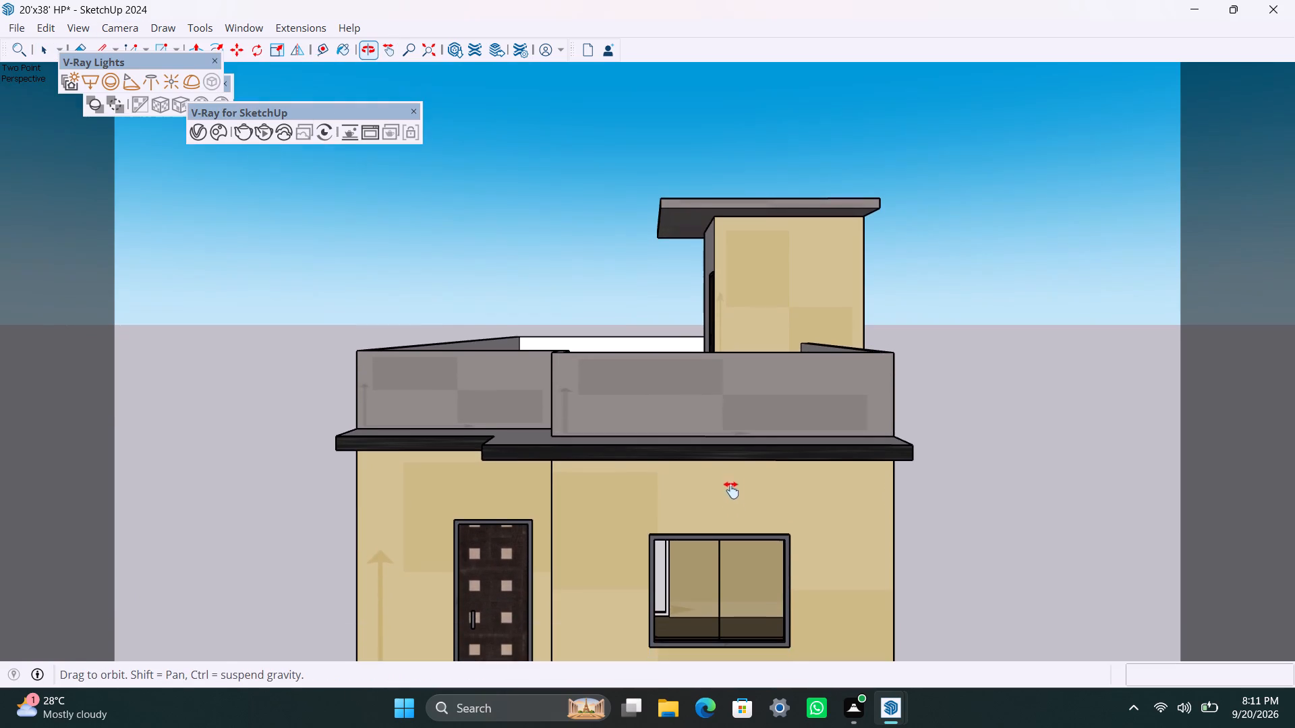
middle_click_drag(731, 490, 732, 398)
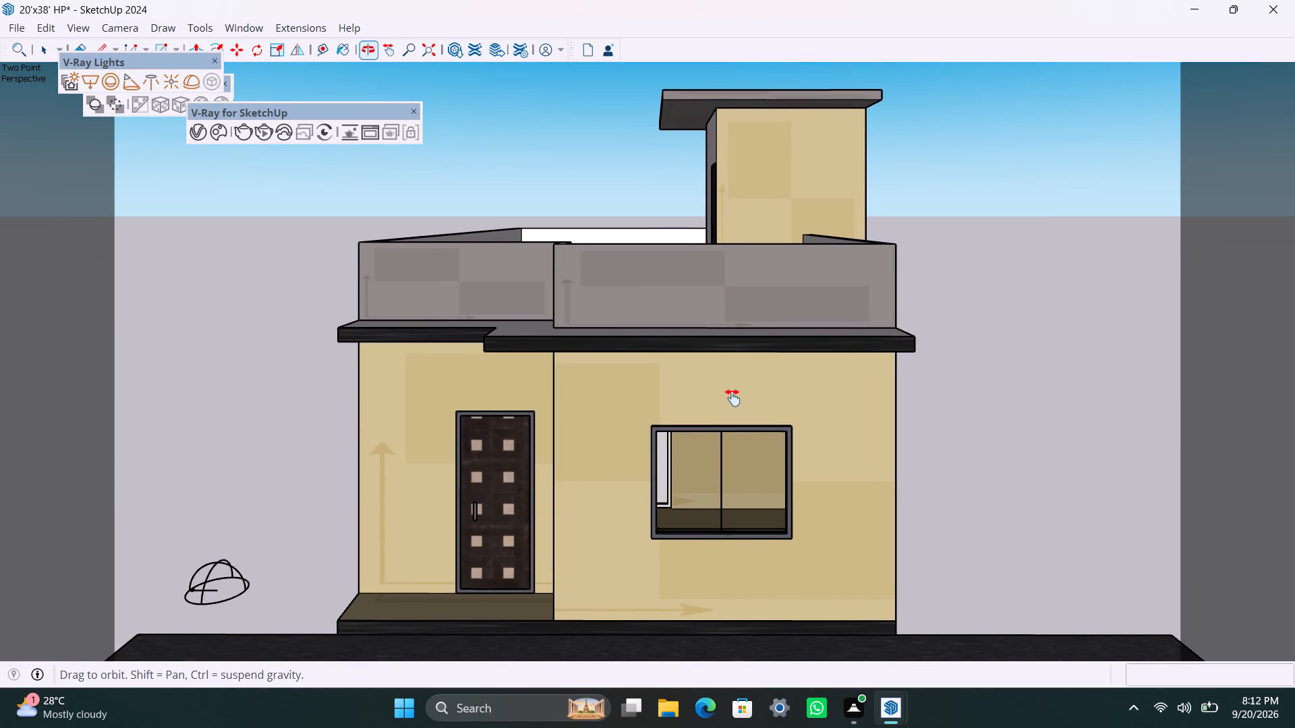
middle_click_drag(732, 398, 732, 389)
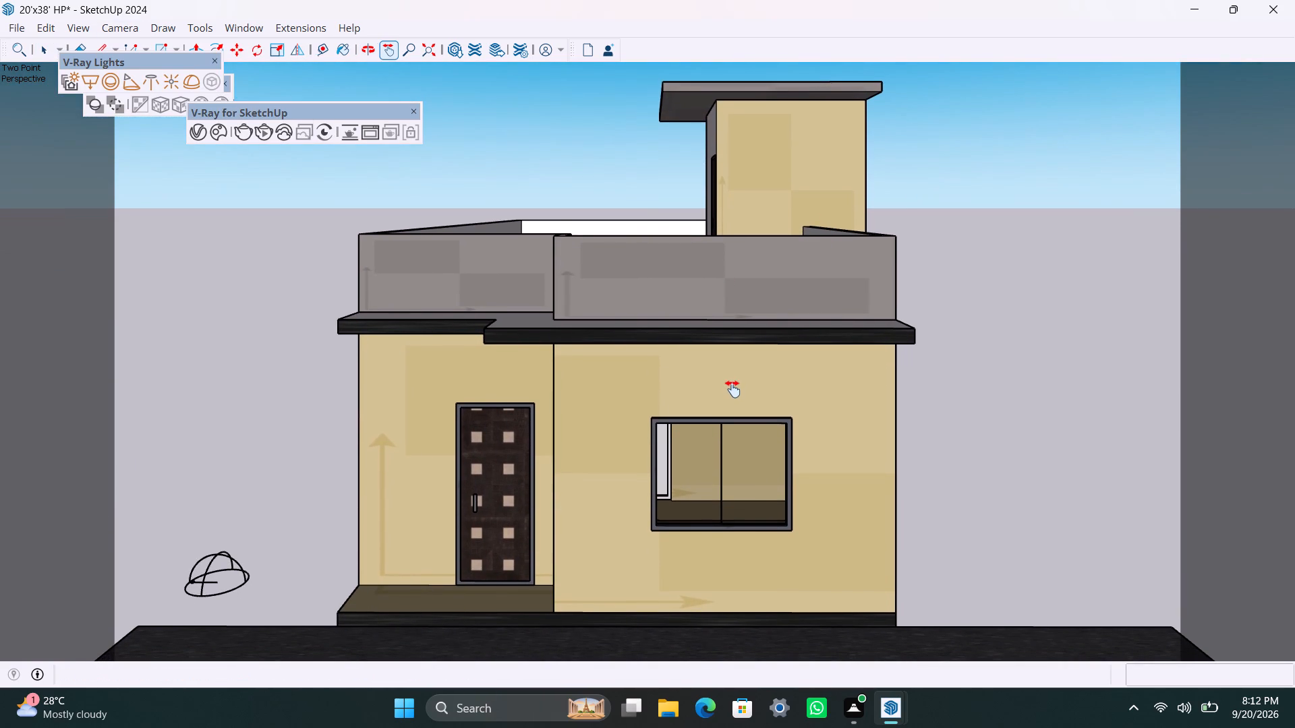
Preview the new front view with an interactive V-Ray render, stopping it after checking the result.
left_click(266, 129)
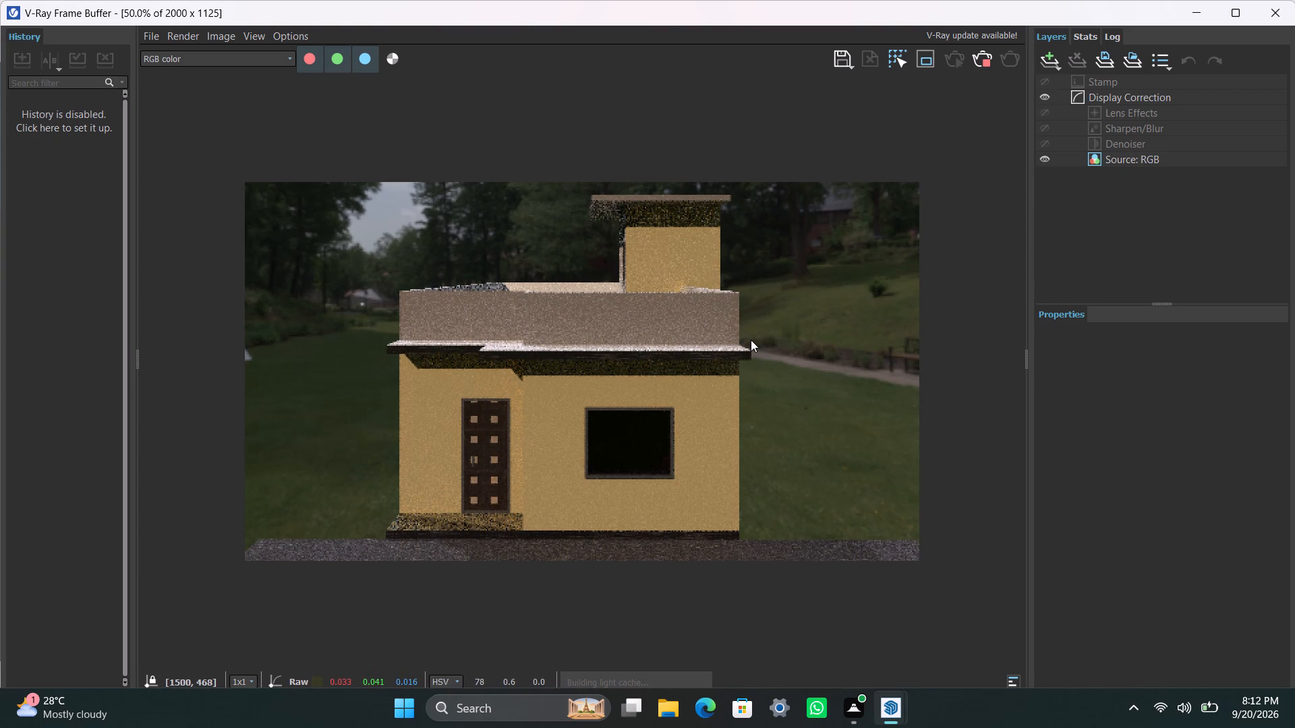
left_click(985, 64)
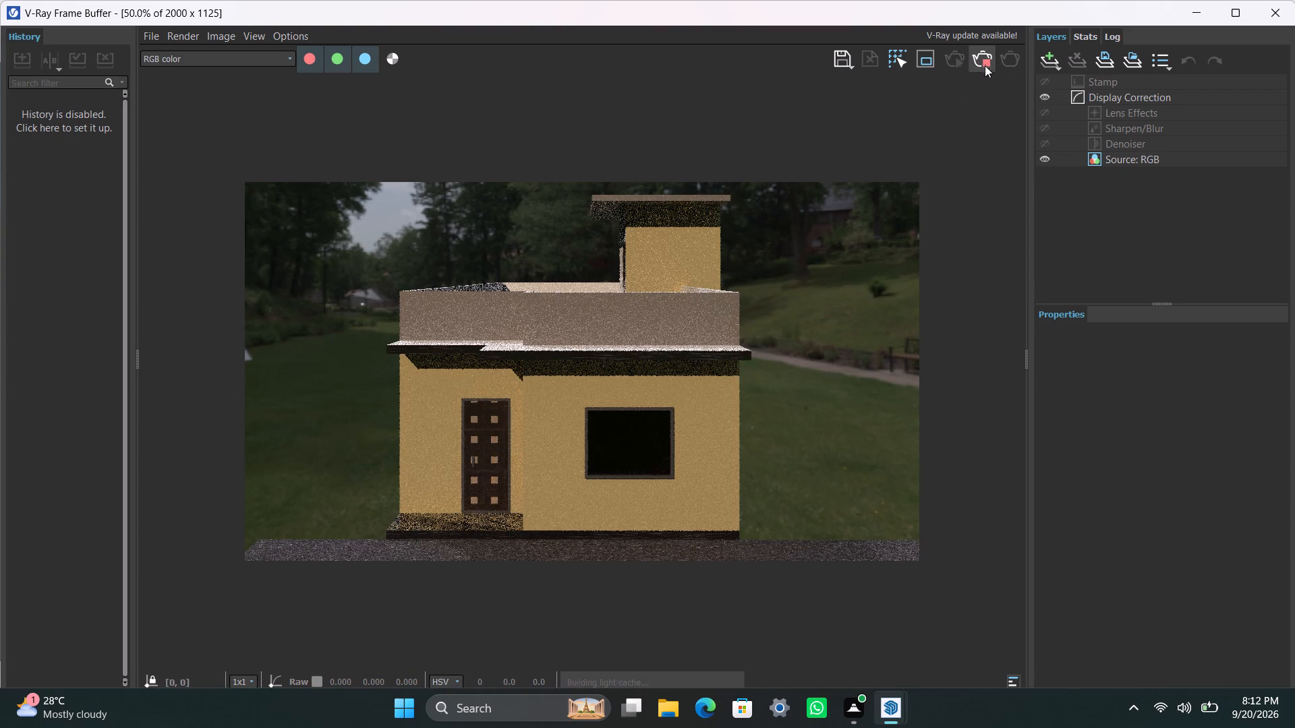
left_click(1190, 17)
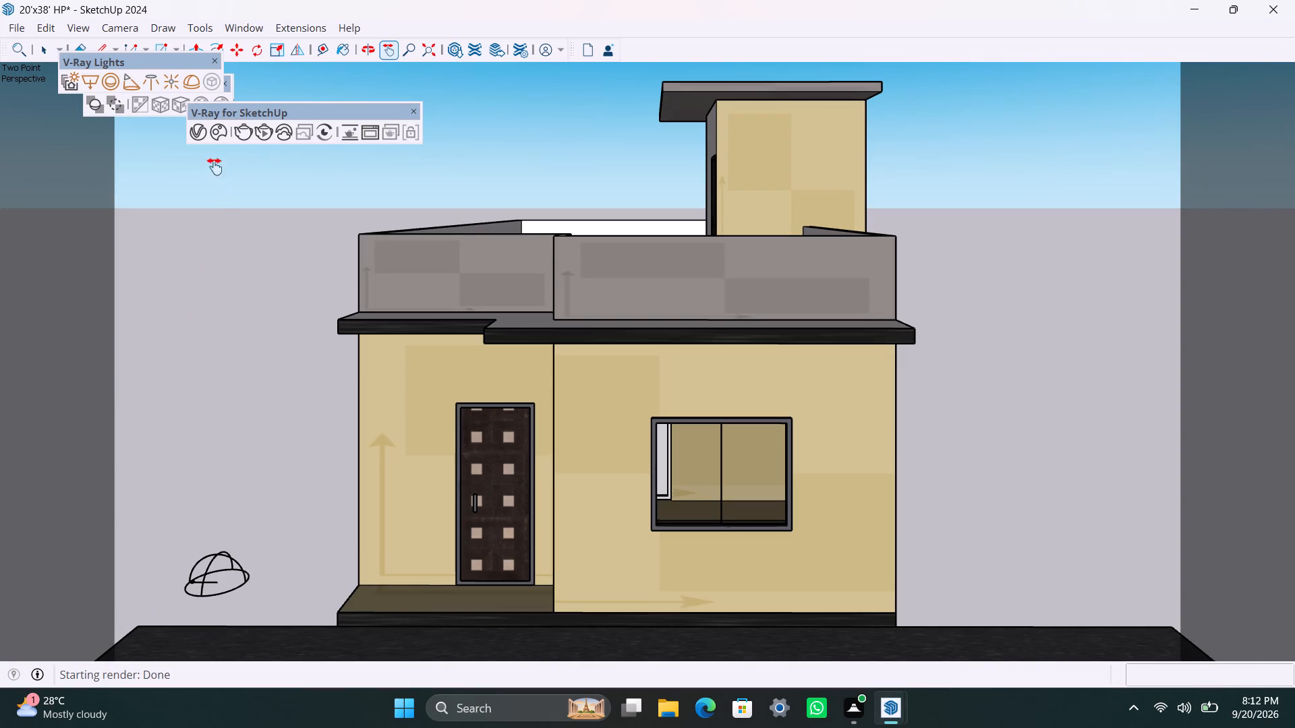
Start the production V-Ray render of the two-point perspective front view and minimize the frame buffer.
left_click(241, 133)
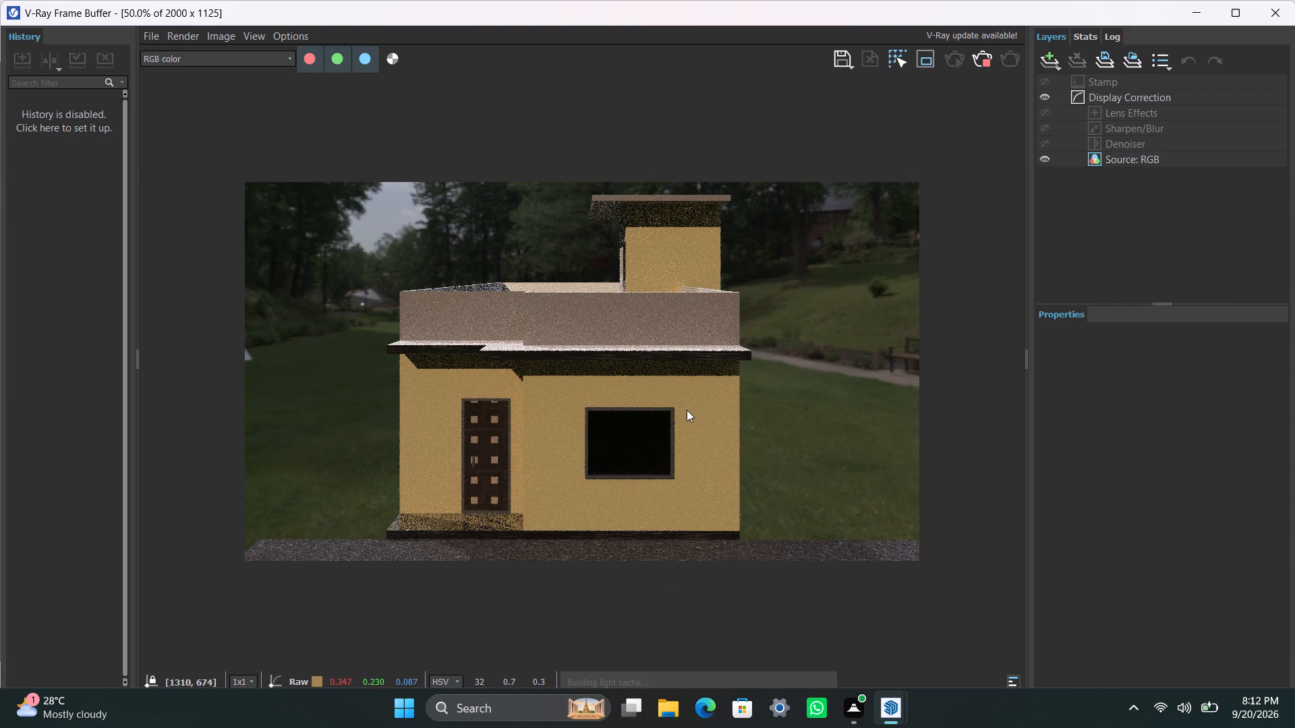
left_click(1189, 11)
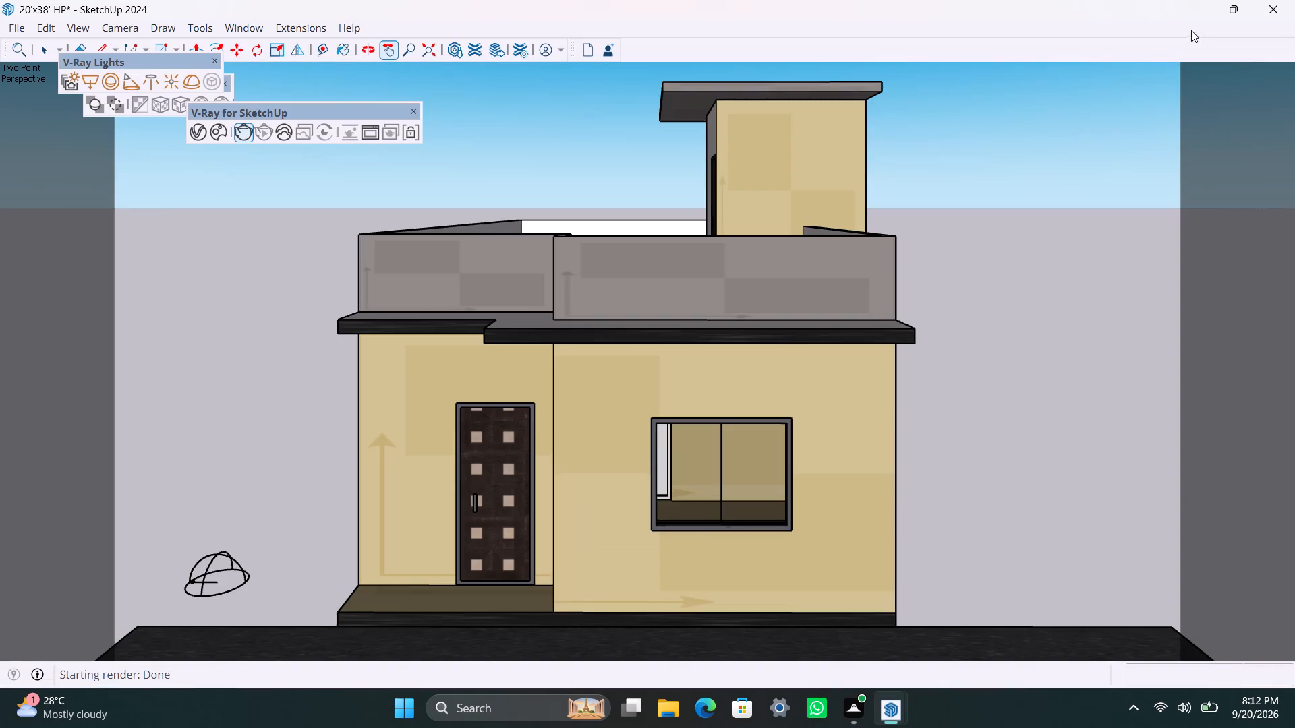
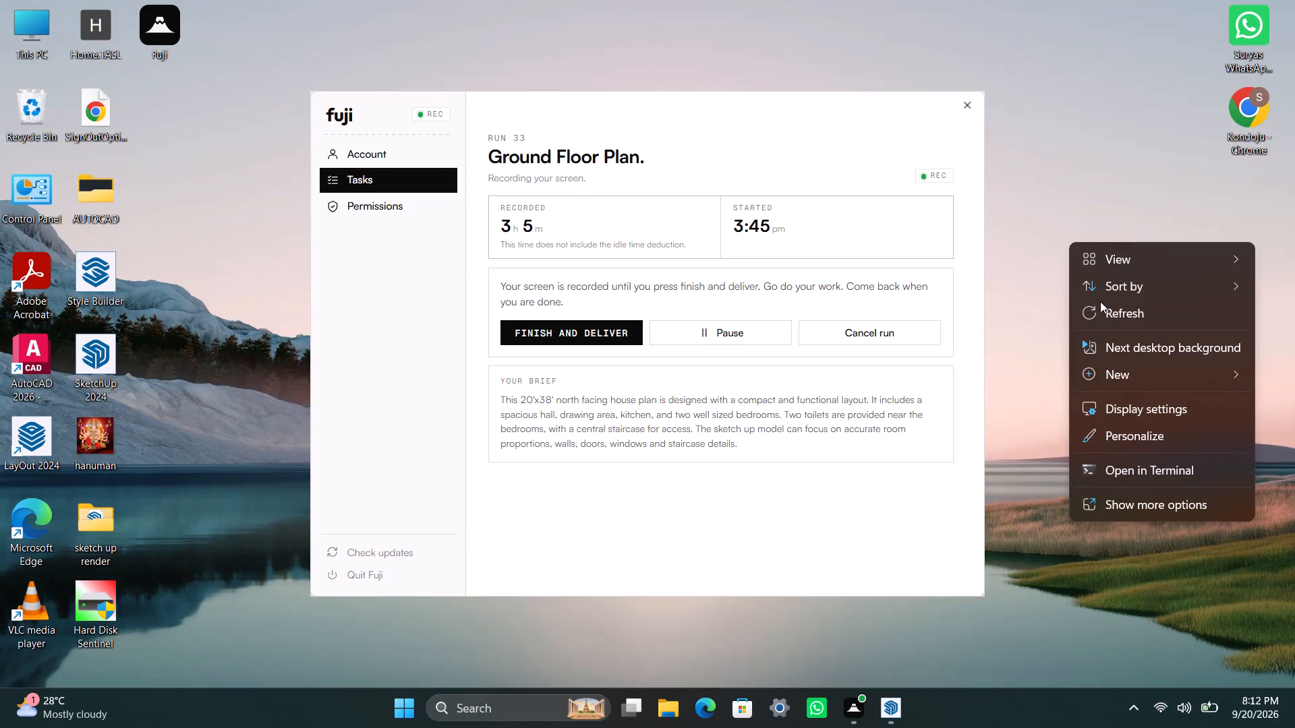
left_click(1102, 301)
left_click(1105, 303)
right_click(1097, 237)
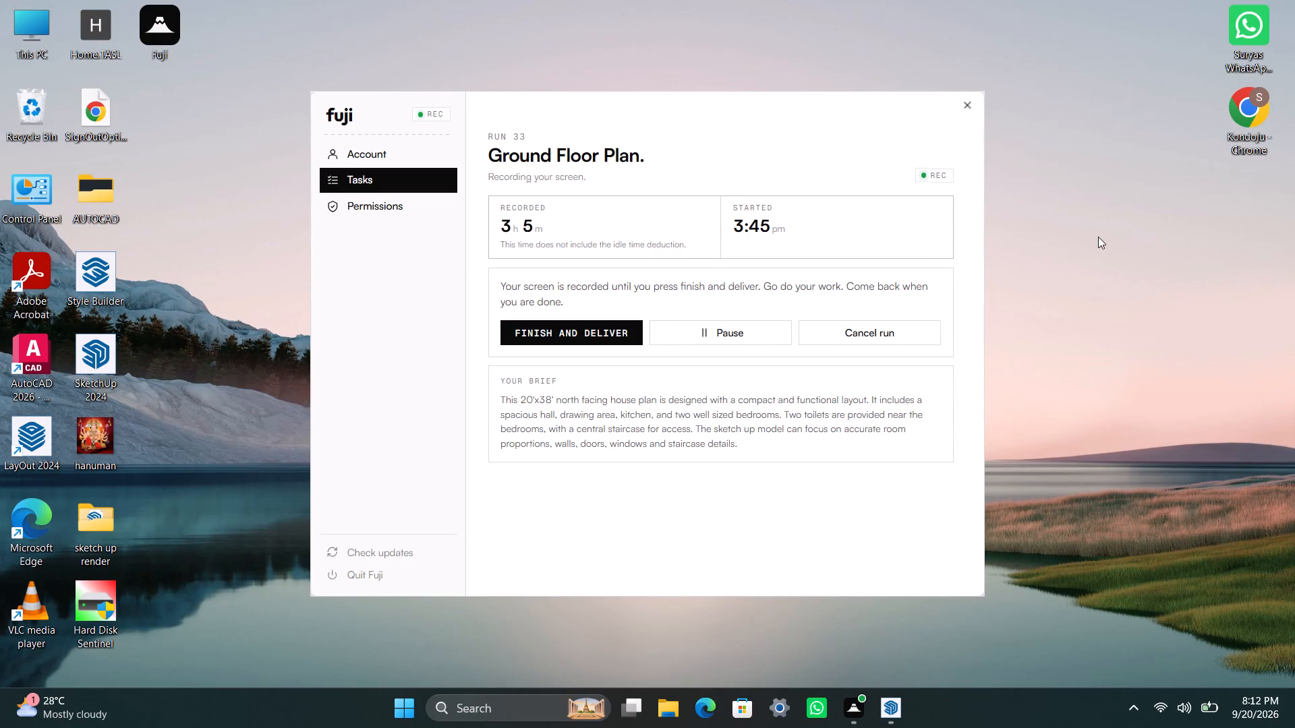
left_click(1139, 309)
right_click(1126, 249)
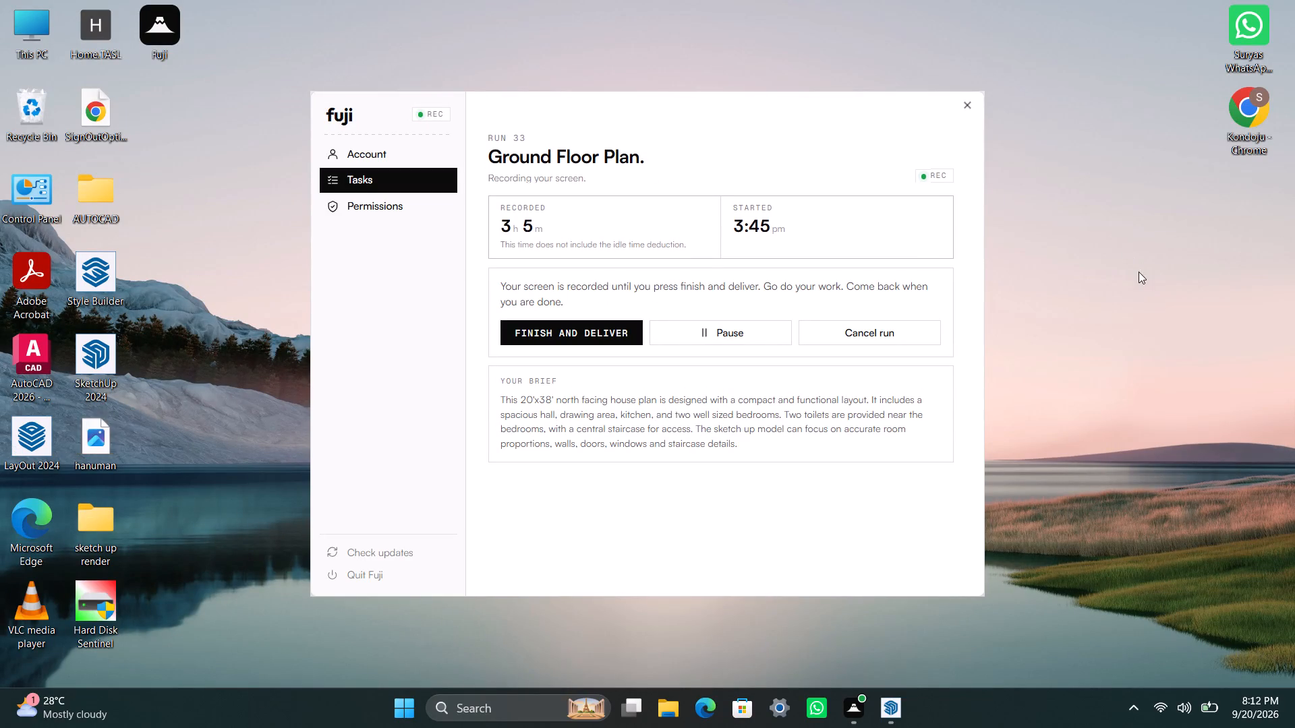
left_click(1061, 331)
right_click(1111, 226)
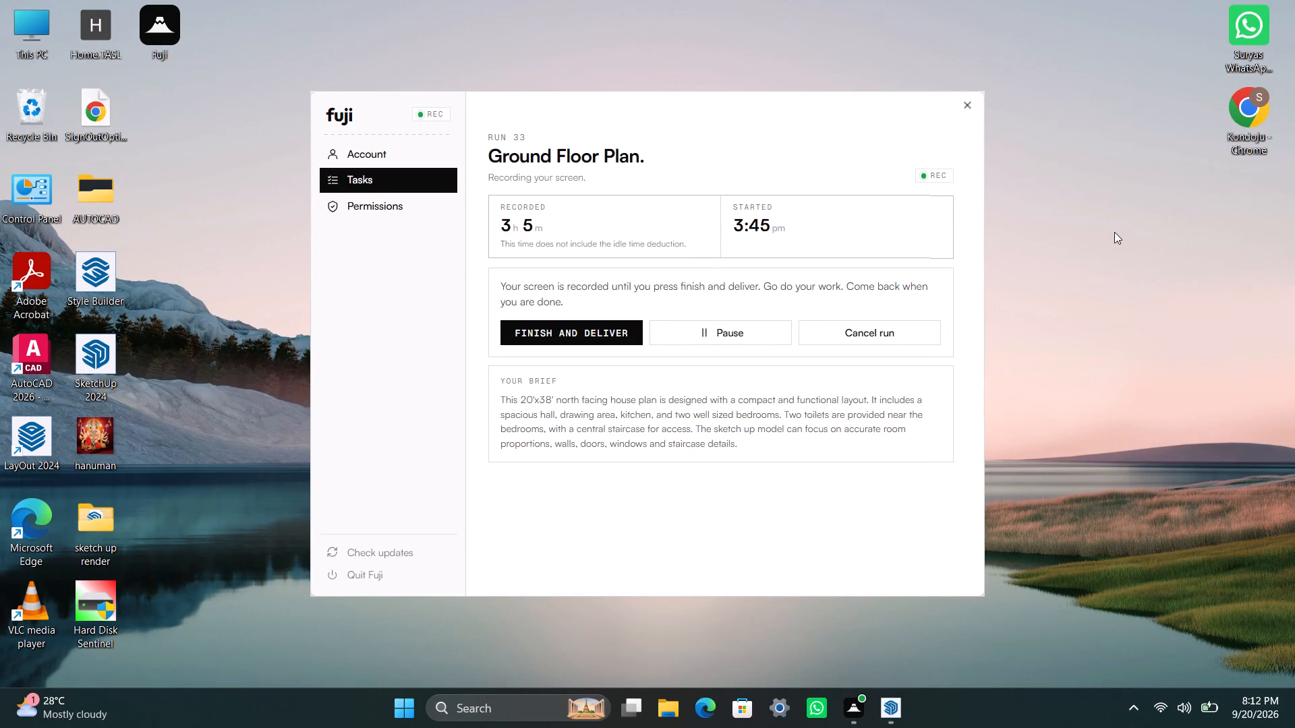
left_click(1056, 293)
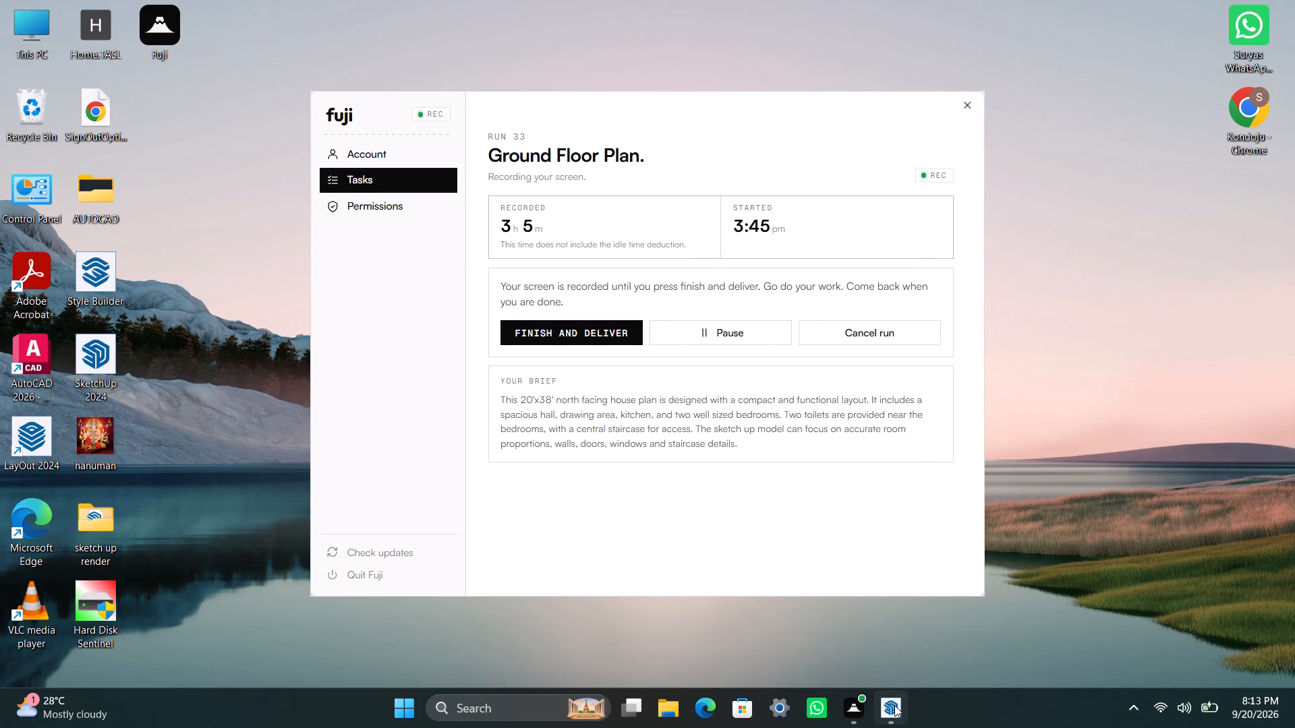
Bring the V-Ray Frame Buffer back up to check the production render's progress.
left_click(894, 705)
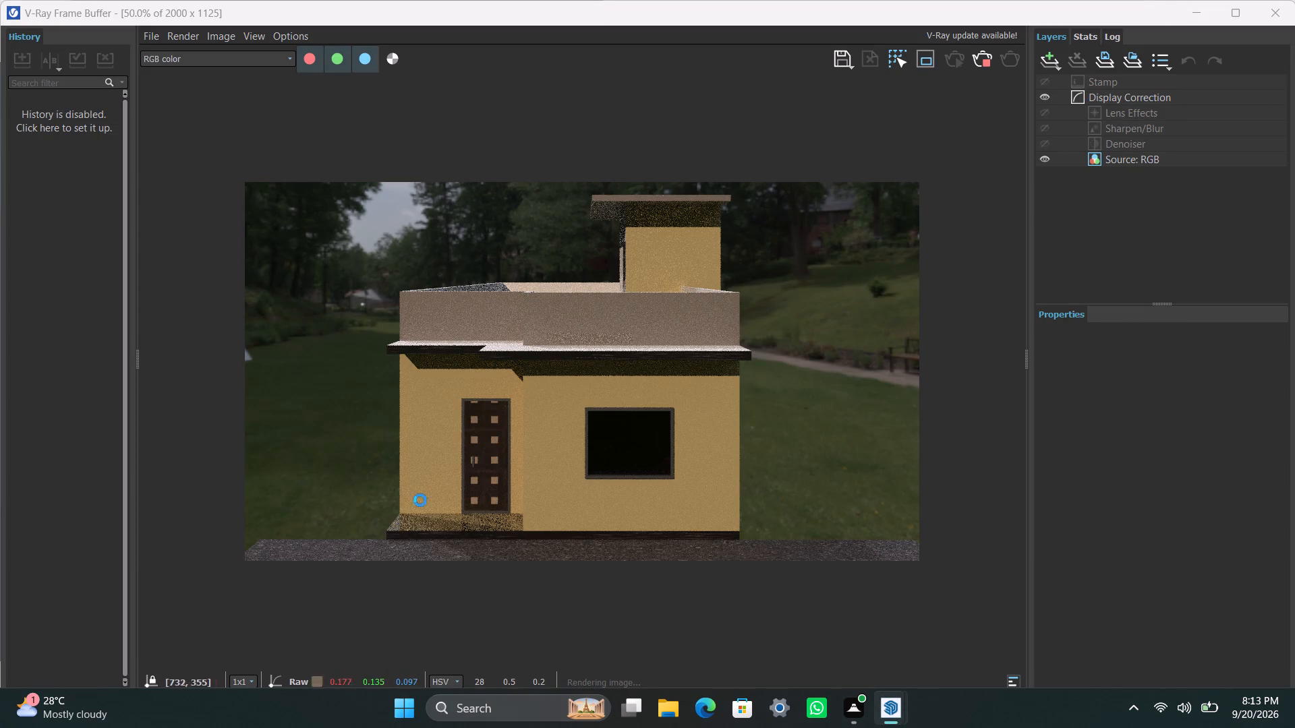
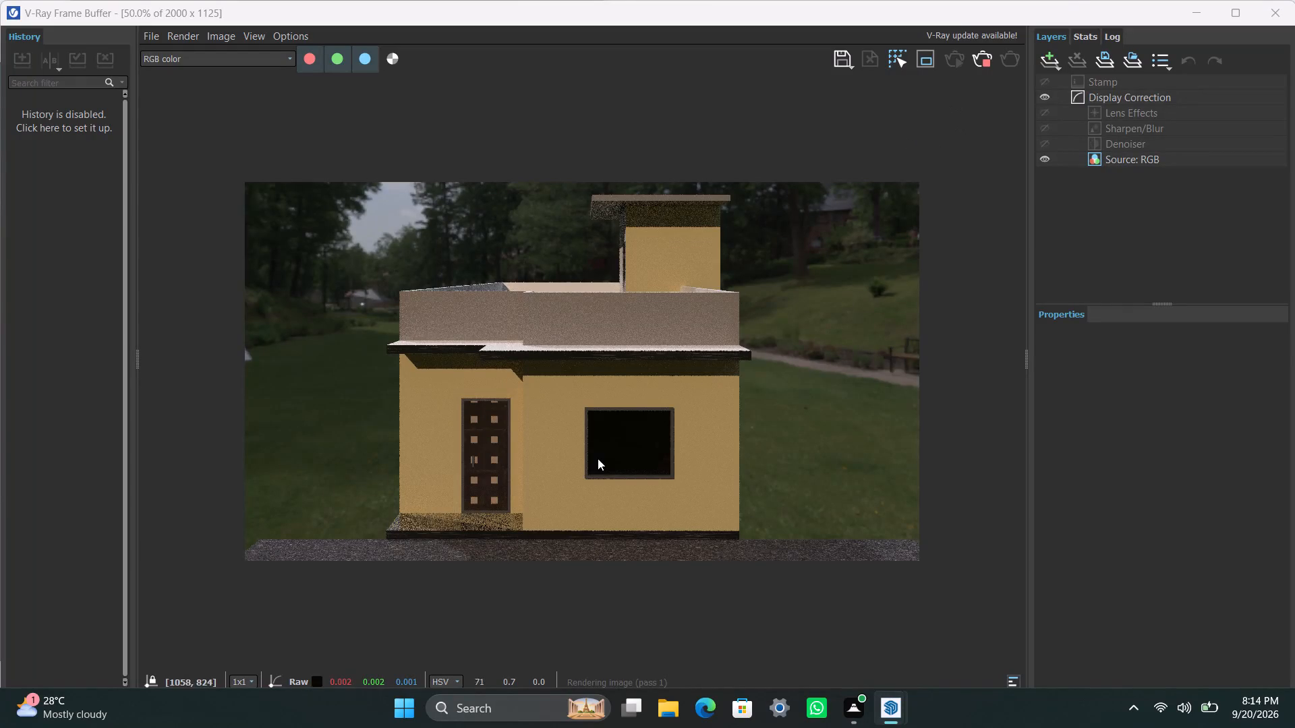
Examine the in-progress front-view render up close and as a whole, checking the facade, door, window and parapet.
scroll(602, 465, "down", 1)
scroll(604, 465, "up", 1)
scroll(612, 455, "down", 2)
scroll(612, 455, "up", 1)
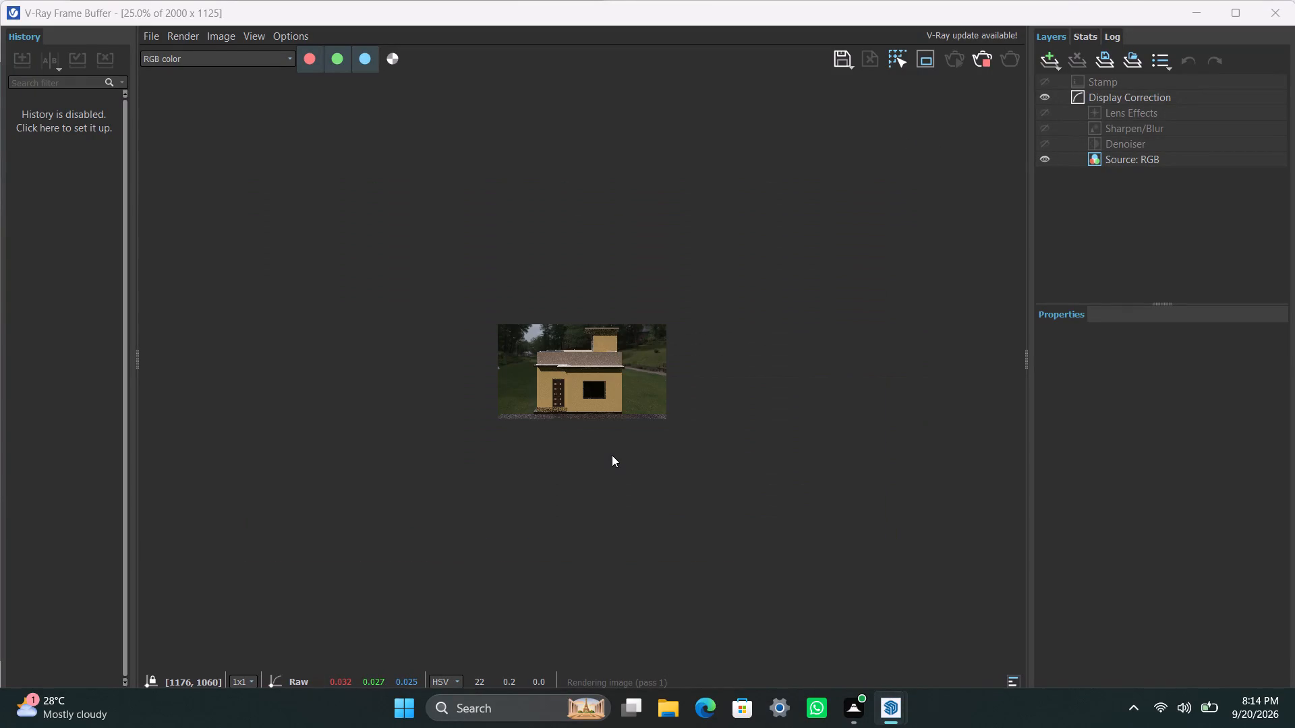
scroll(612, 455, "up", 3)
scroll(612, 456, "down", 1)
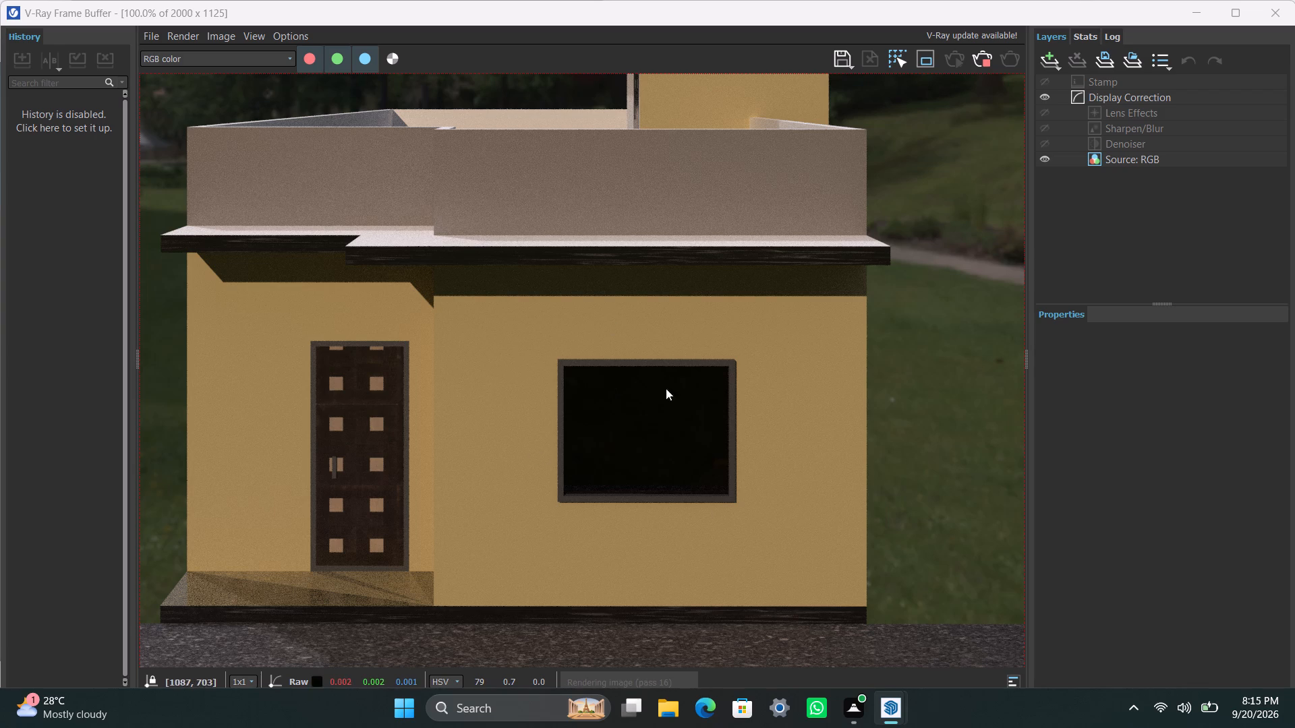
key("space")
scroll(769, 311, "down", 3)
scroll(757, 320, "up", 1)
scroll(756, 320, "down", 1)
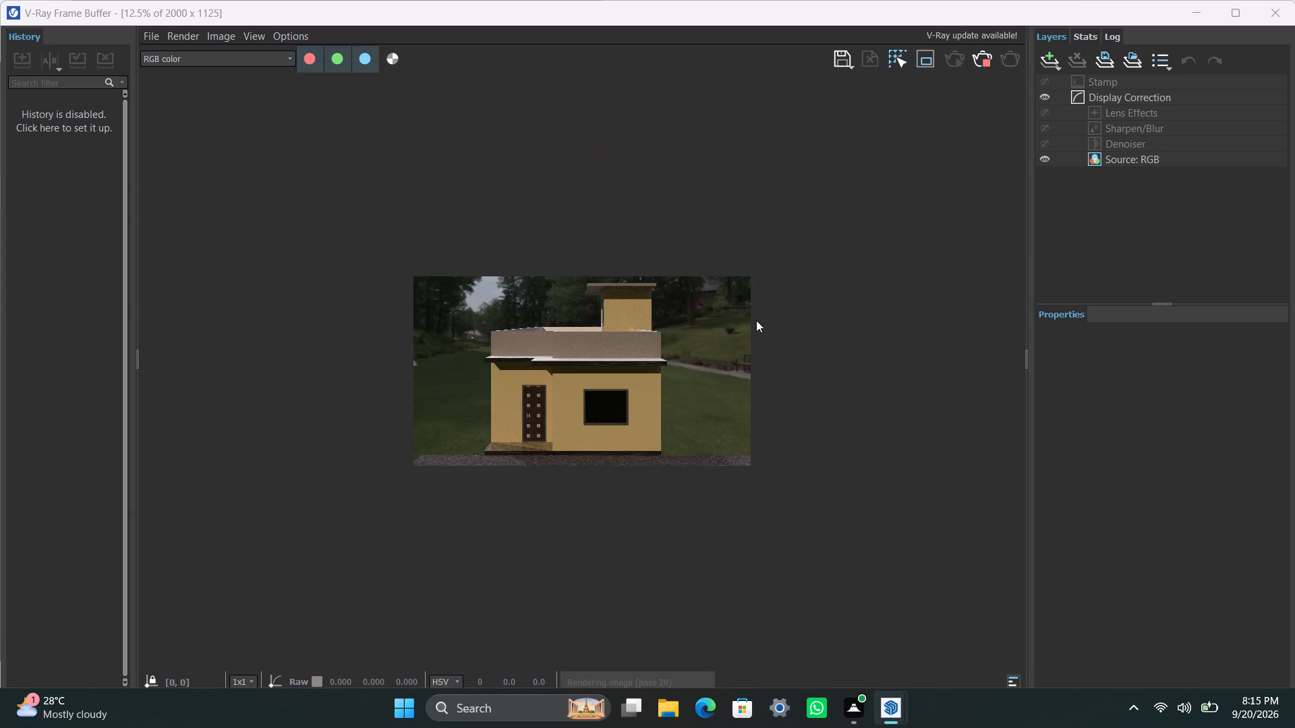
scroll(756, 320, "up", 2)
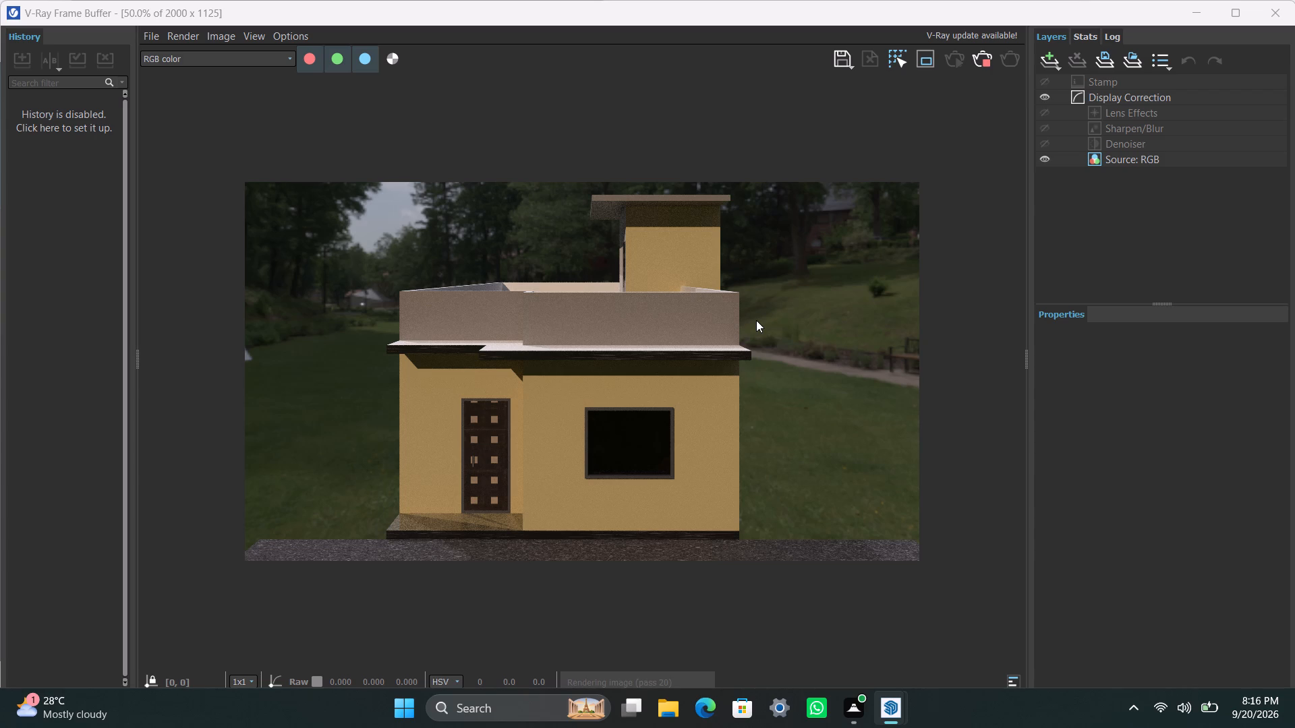
scroll(713, 413, "down", 1)
scroll(712, 411, "up", 3)
scroll(712, 411, "down", 2)
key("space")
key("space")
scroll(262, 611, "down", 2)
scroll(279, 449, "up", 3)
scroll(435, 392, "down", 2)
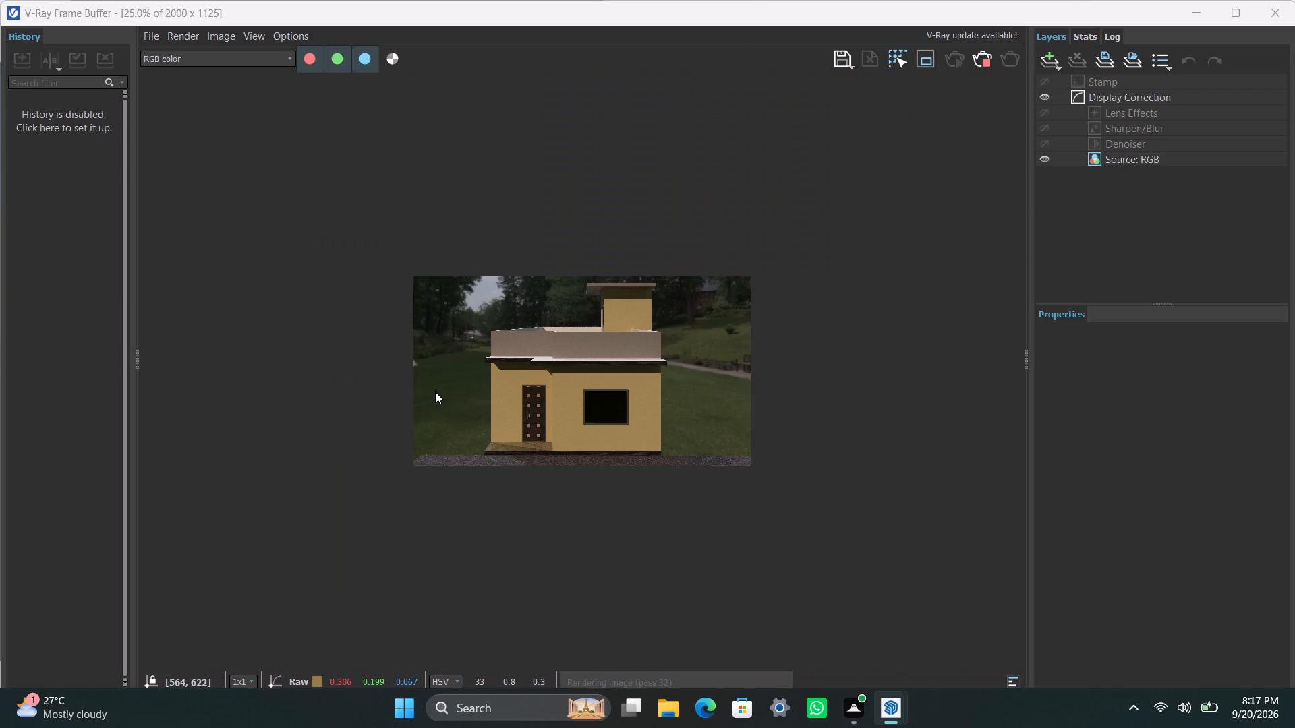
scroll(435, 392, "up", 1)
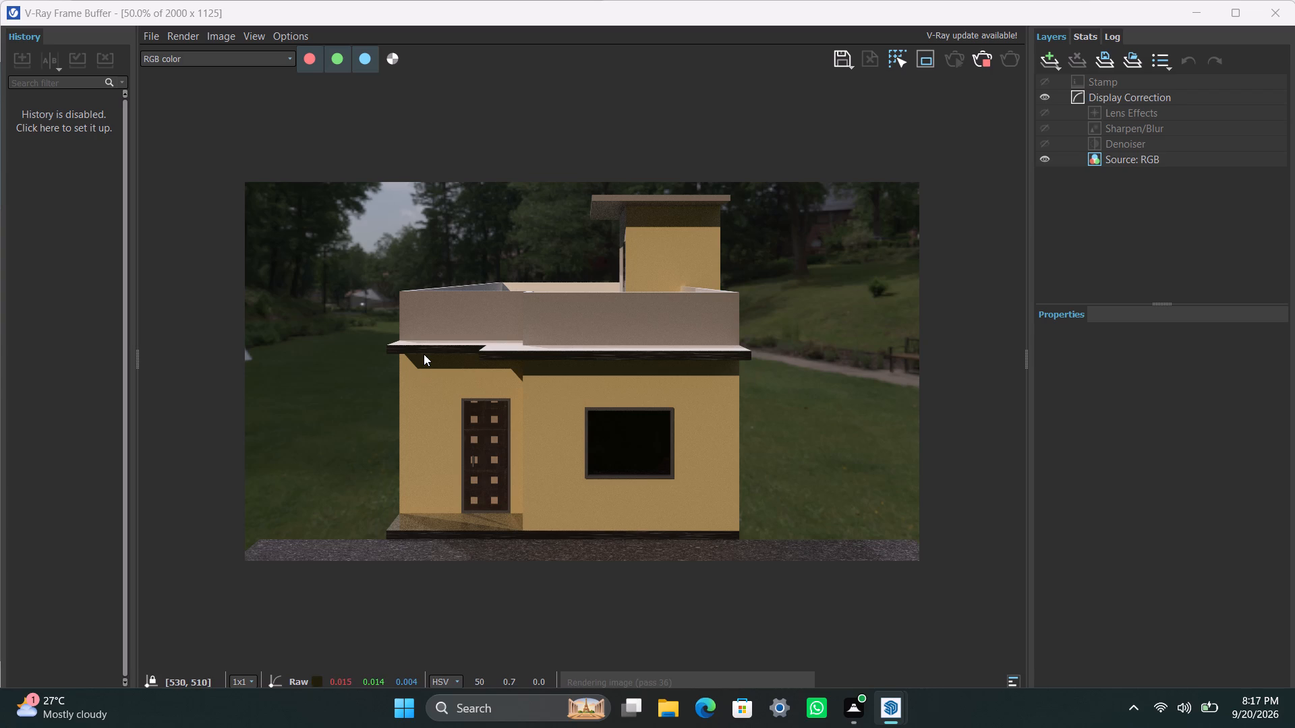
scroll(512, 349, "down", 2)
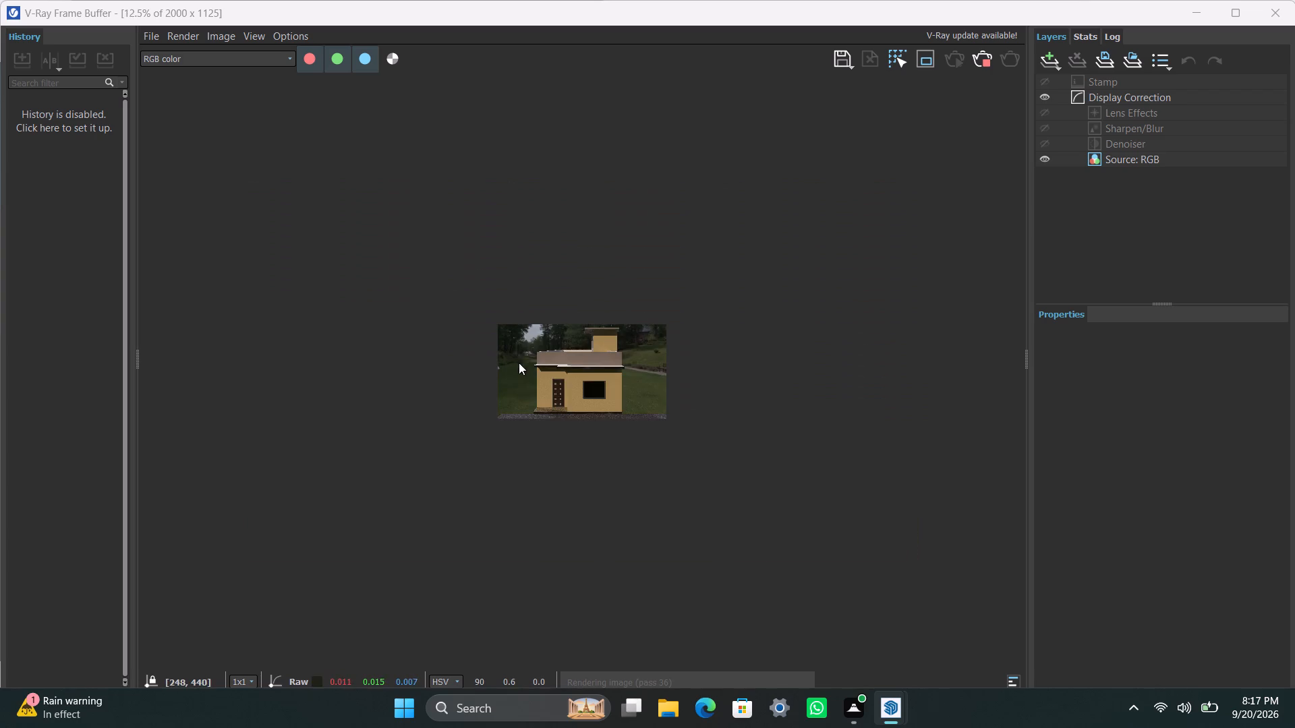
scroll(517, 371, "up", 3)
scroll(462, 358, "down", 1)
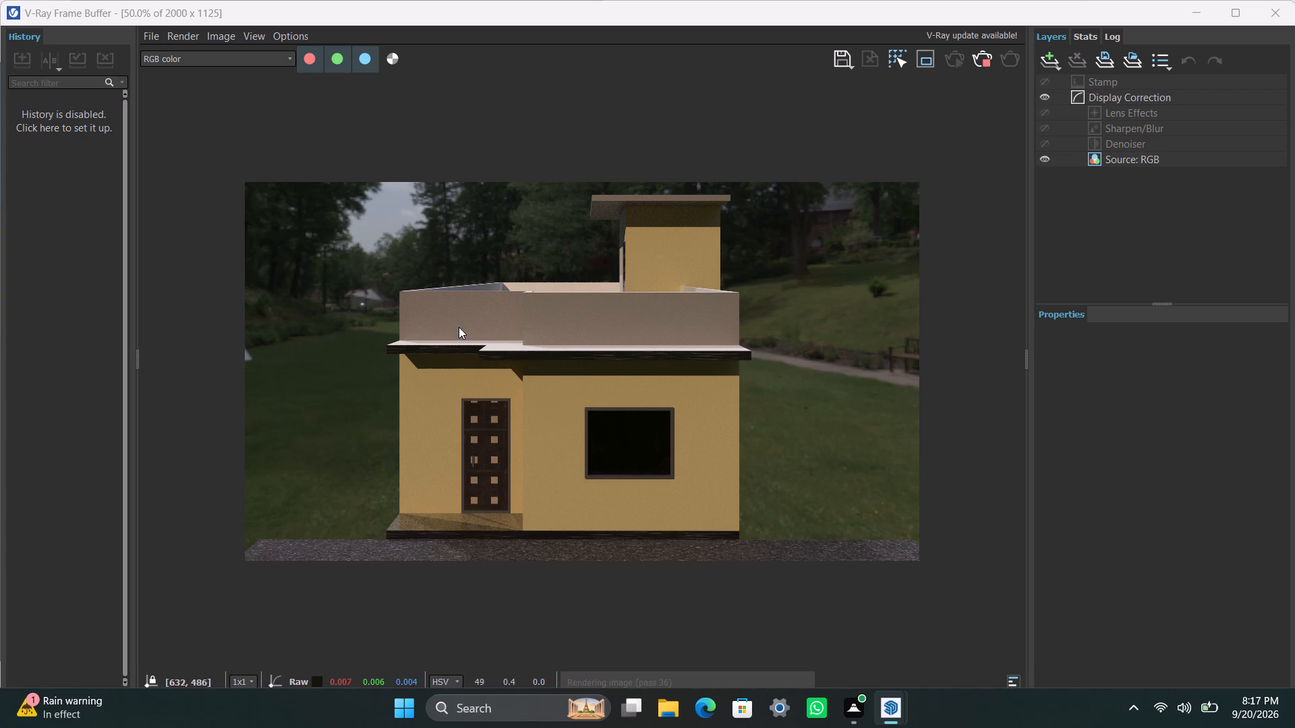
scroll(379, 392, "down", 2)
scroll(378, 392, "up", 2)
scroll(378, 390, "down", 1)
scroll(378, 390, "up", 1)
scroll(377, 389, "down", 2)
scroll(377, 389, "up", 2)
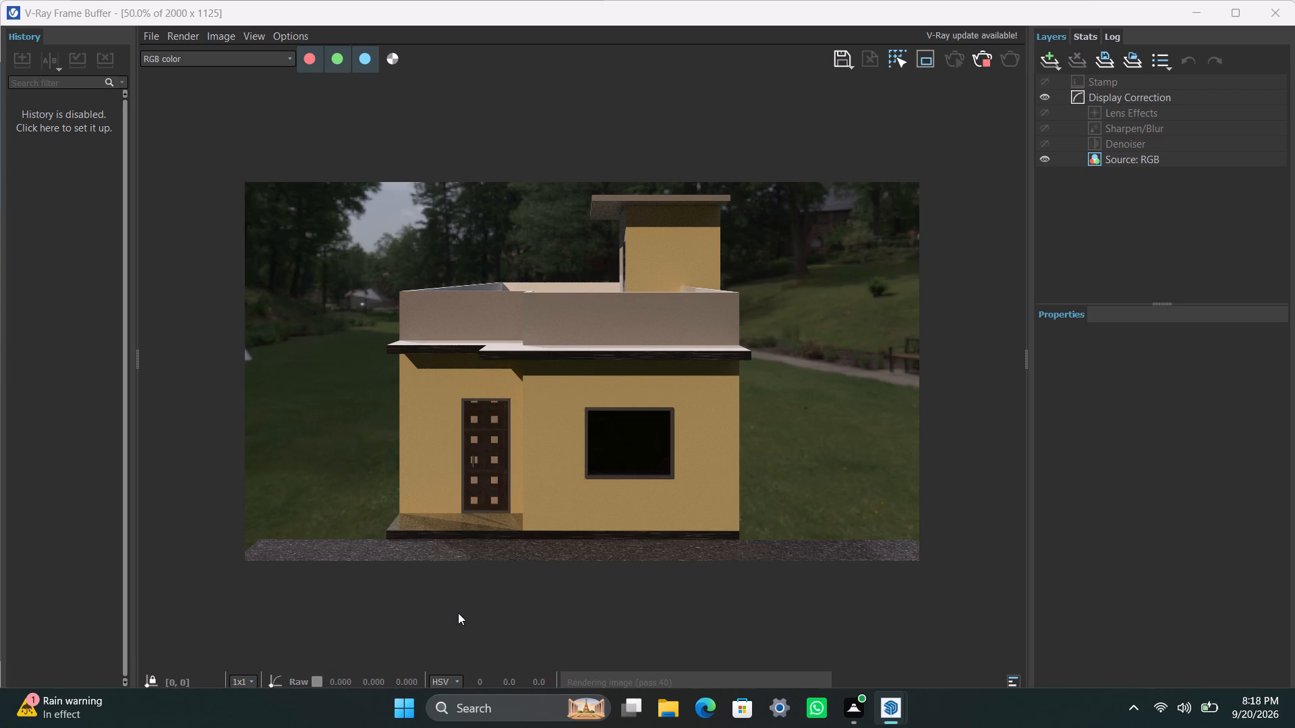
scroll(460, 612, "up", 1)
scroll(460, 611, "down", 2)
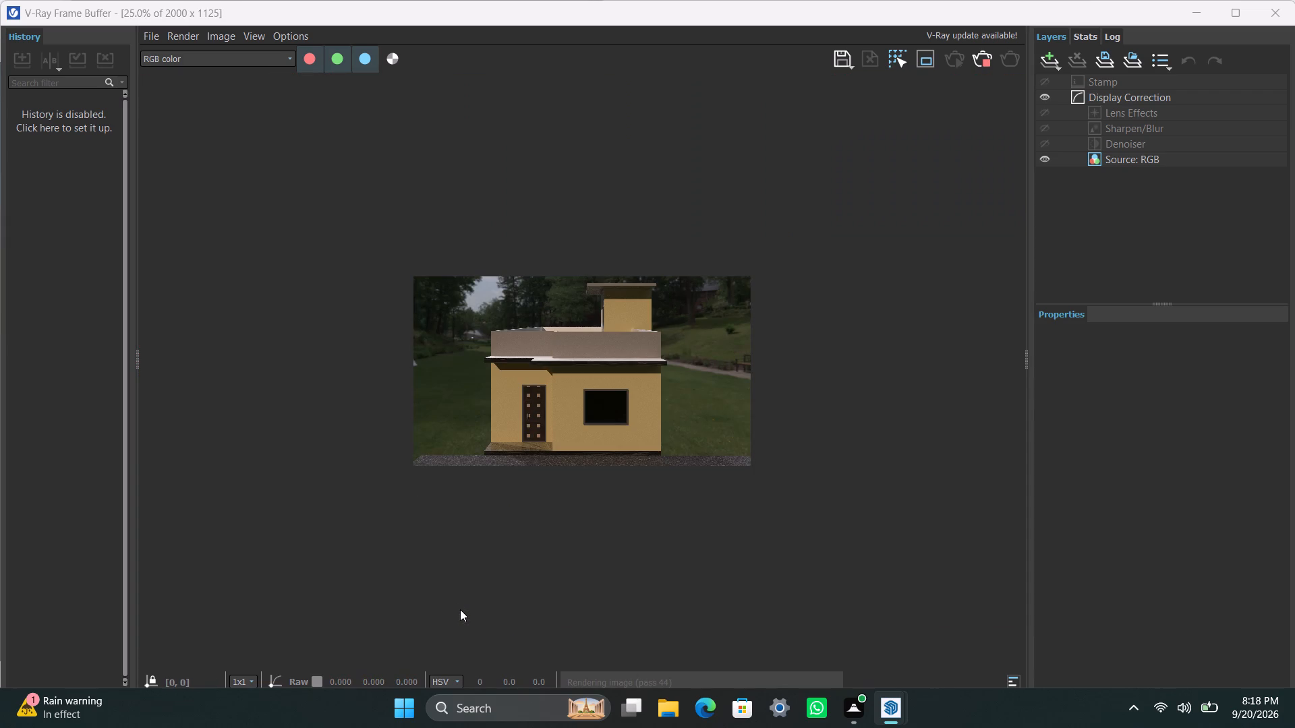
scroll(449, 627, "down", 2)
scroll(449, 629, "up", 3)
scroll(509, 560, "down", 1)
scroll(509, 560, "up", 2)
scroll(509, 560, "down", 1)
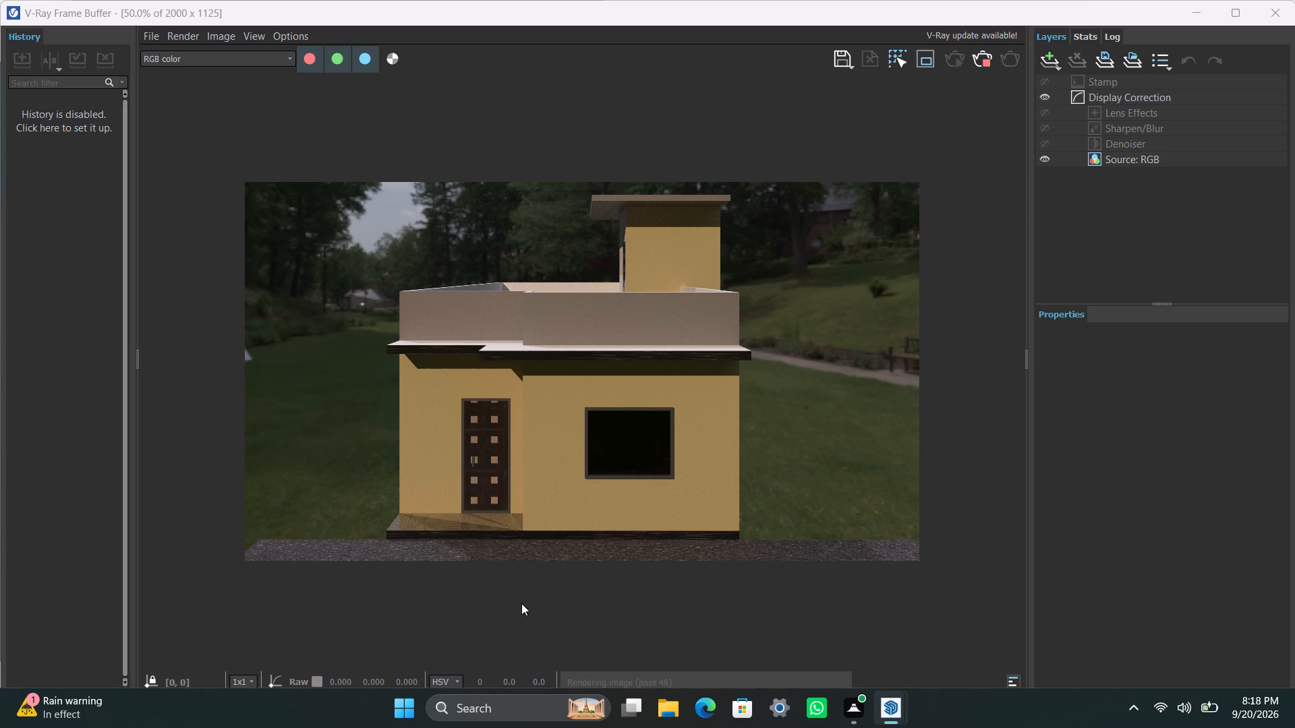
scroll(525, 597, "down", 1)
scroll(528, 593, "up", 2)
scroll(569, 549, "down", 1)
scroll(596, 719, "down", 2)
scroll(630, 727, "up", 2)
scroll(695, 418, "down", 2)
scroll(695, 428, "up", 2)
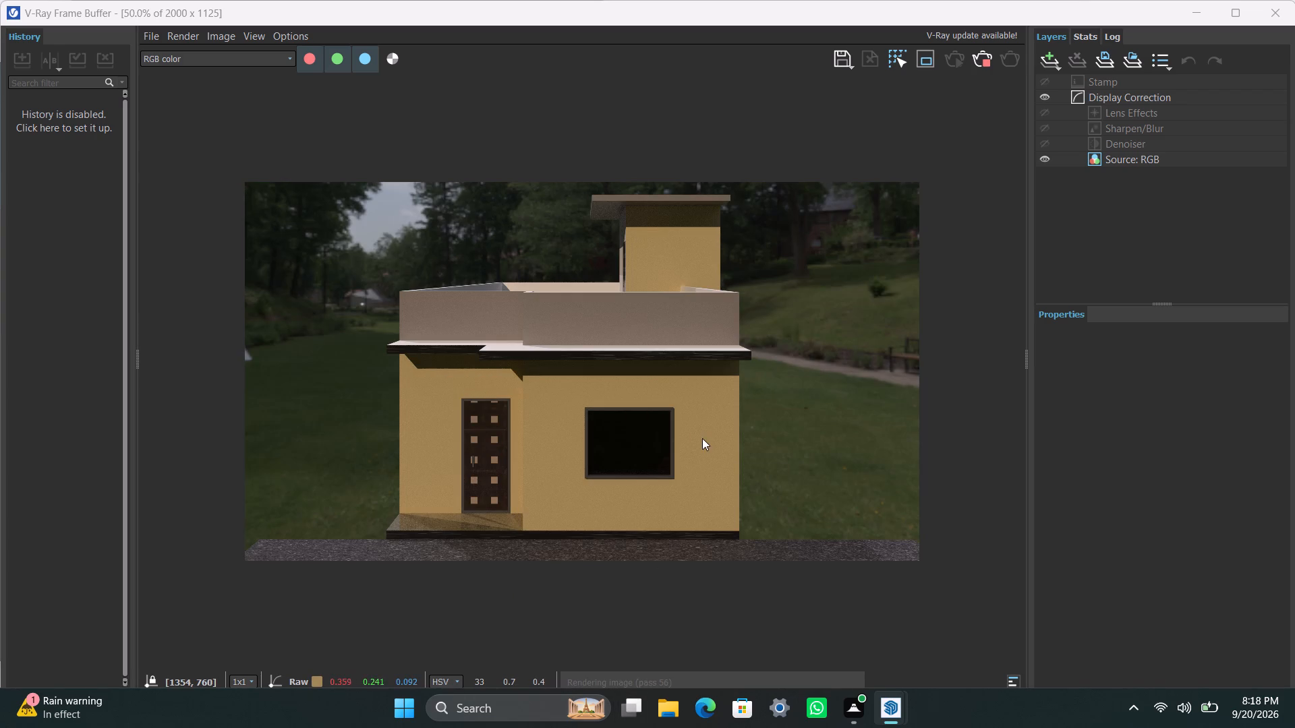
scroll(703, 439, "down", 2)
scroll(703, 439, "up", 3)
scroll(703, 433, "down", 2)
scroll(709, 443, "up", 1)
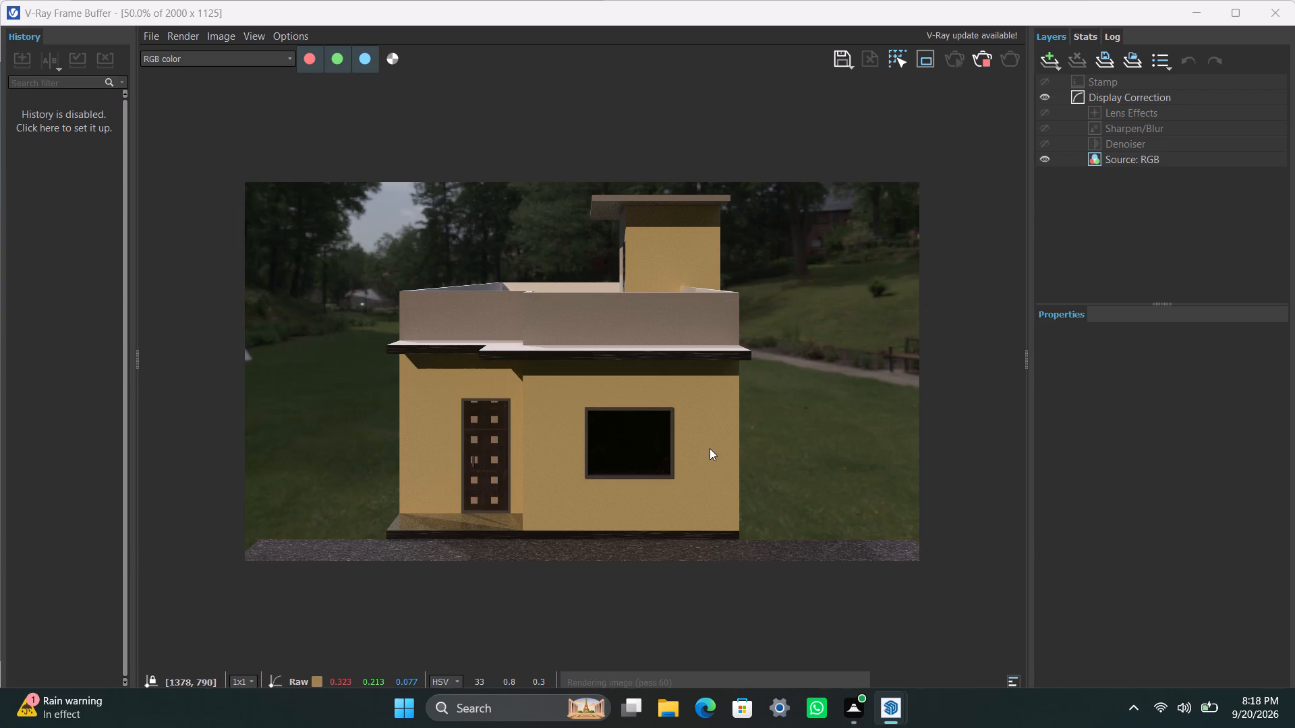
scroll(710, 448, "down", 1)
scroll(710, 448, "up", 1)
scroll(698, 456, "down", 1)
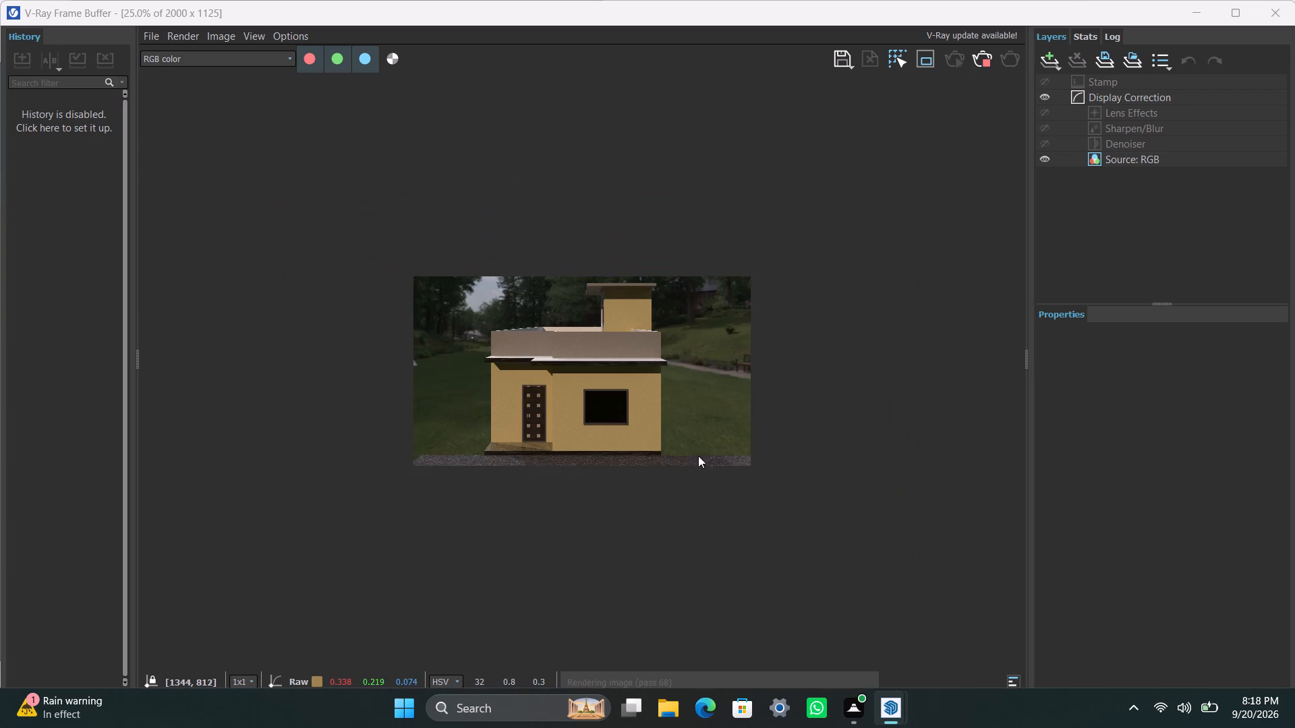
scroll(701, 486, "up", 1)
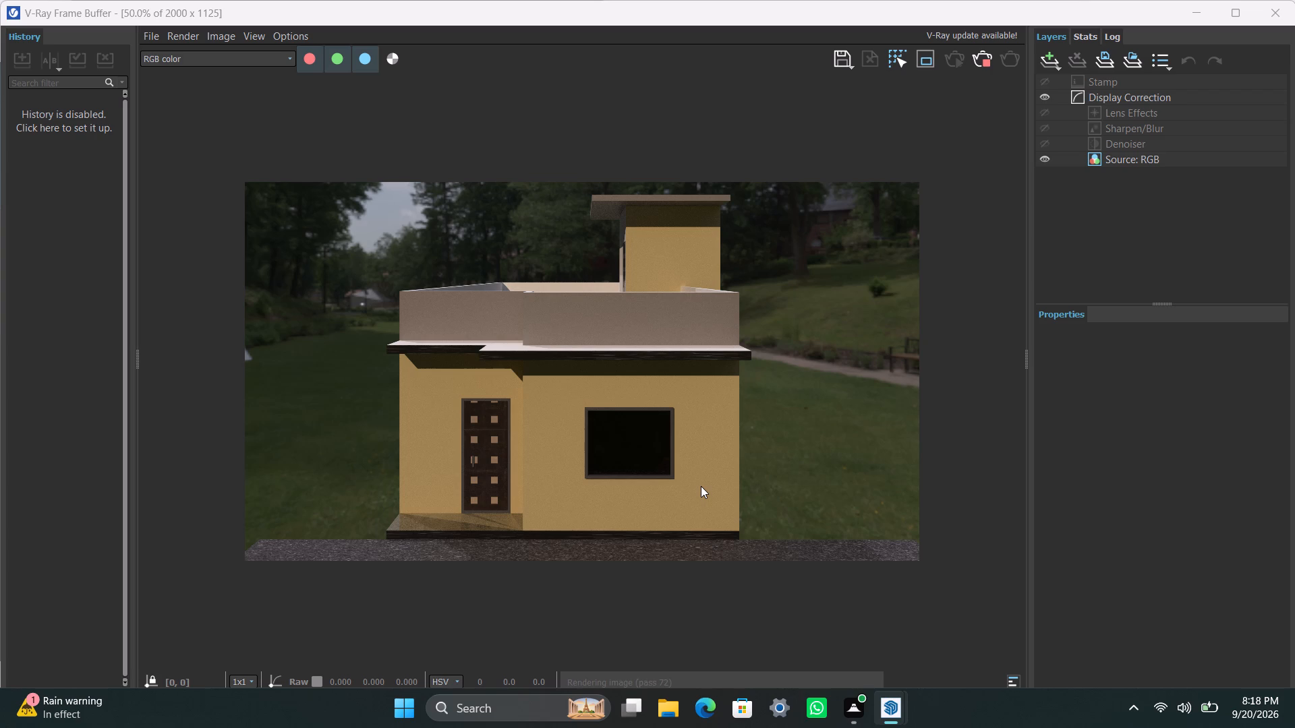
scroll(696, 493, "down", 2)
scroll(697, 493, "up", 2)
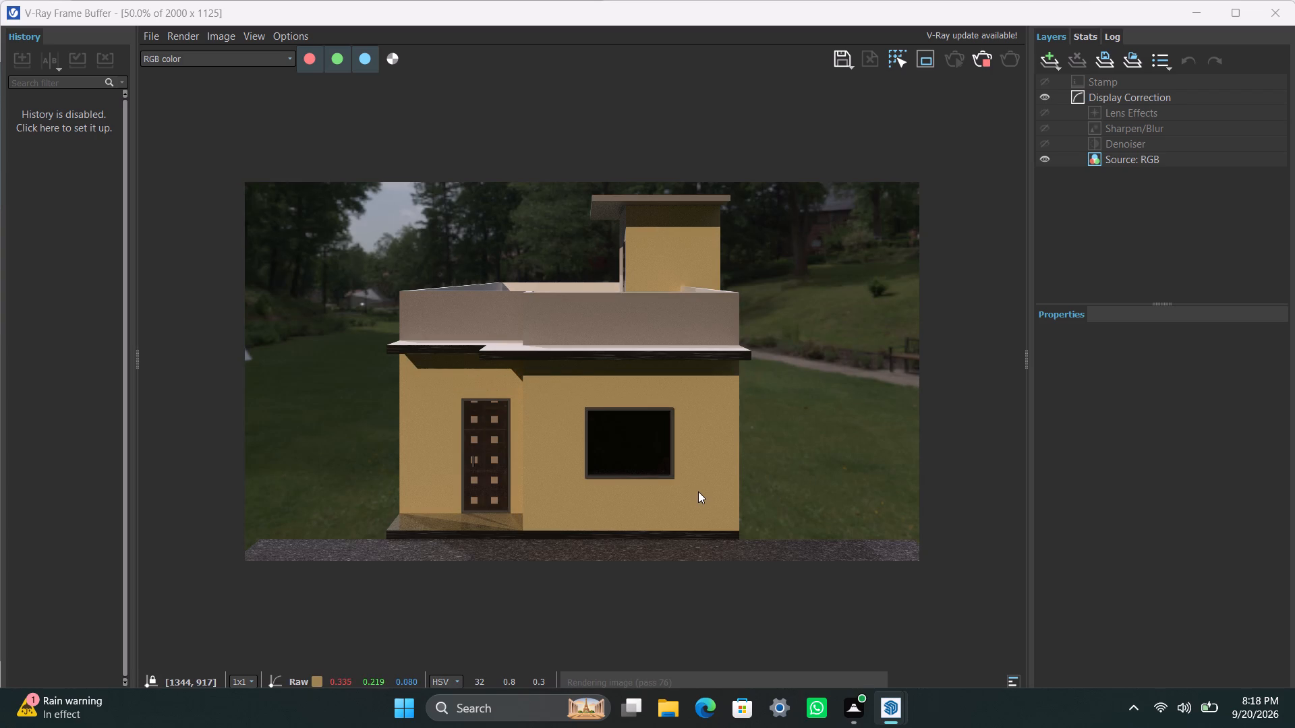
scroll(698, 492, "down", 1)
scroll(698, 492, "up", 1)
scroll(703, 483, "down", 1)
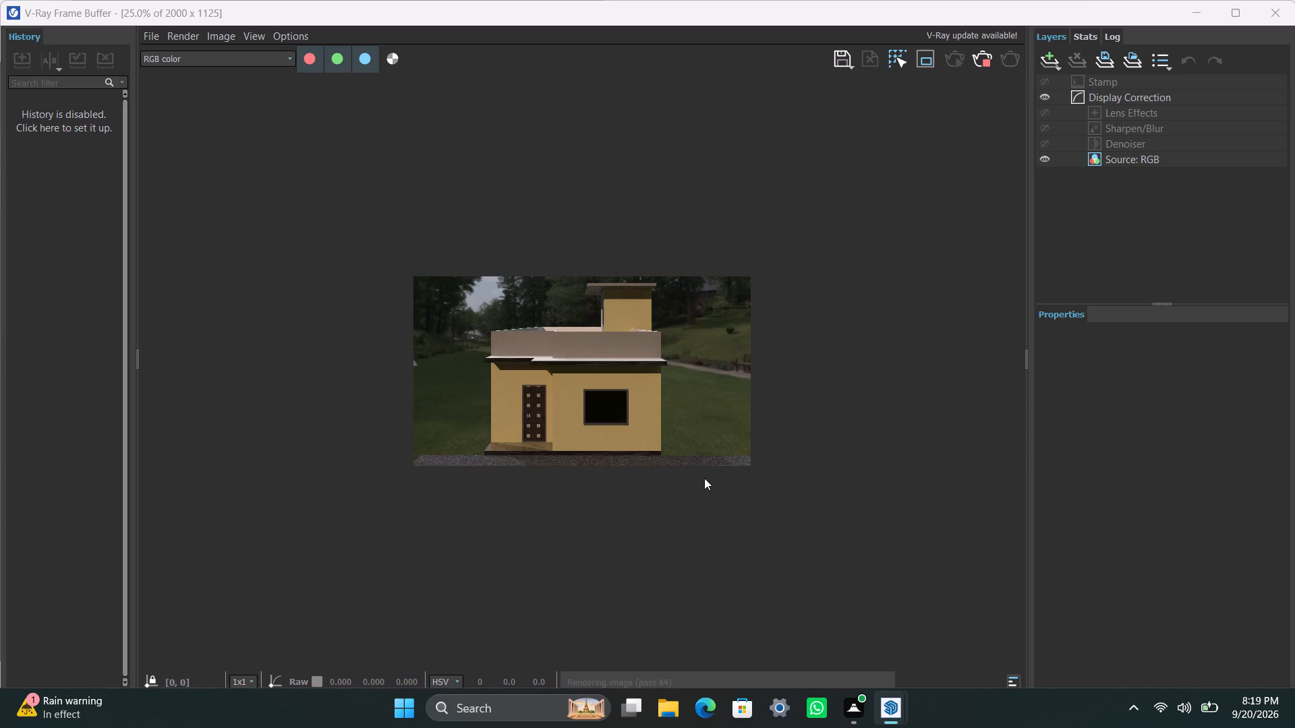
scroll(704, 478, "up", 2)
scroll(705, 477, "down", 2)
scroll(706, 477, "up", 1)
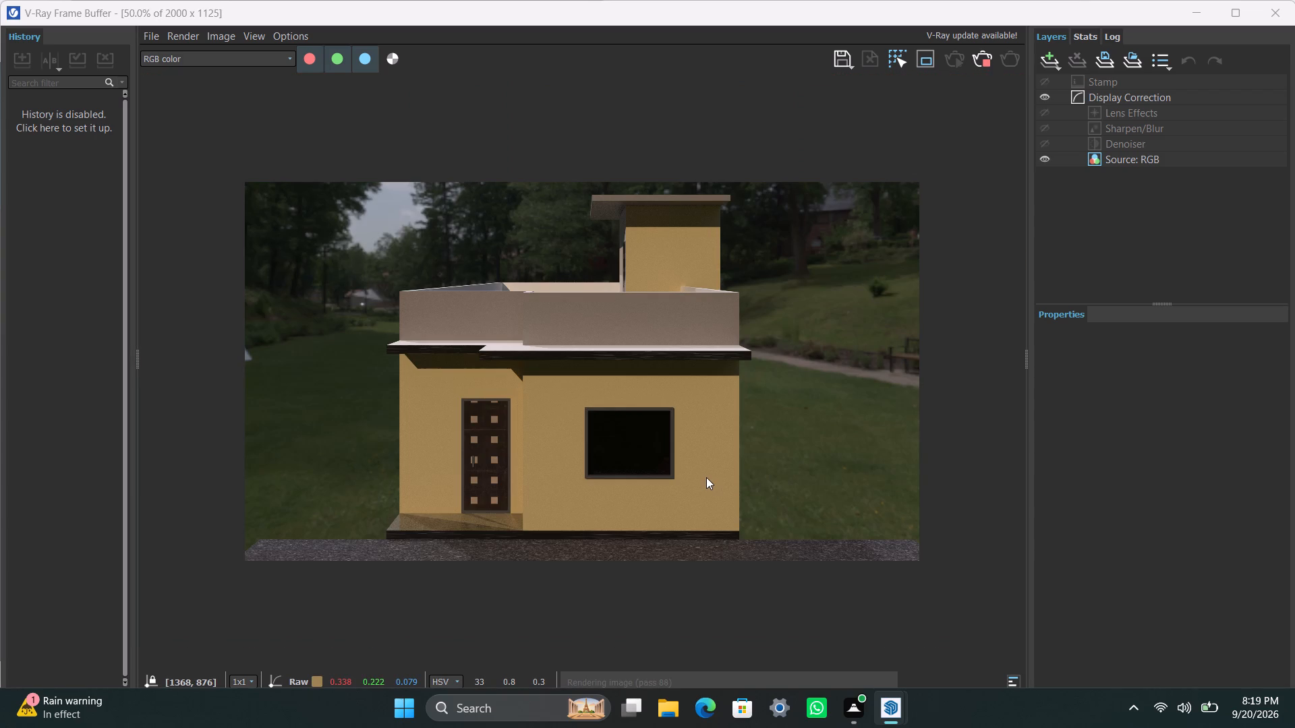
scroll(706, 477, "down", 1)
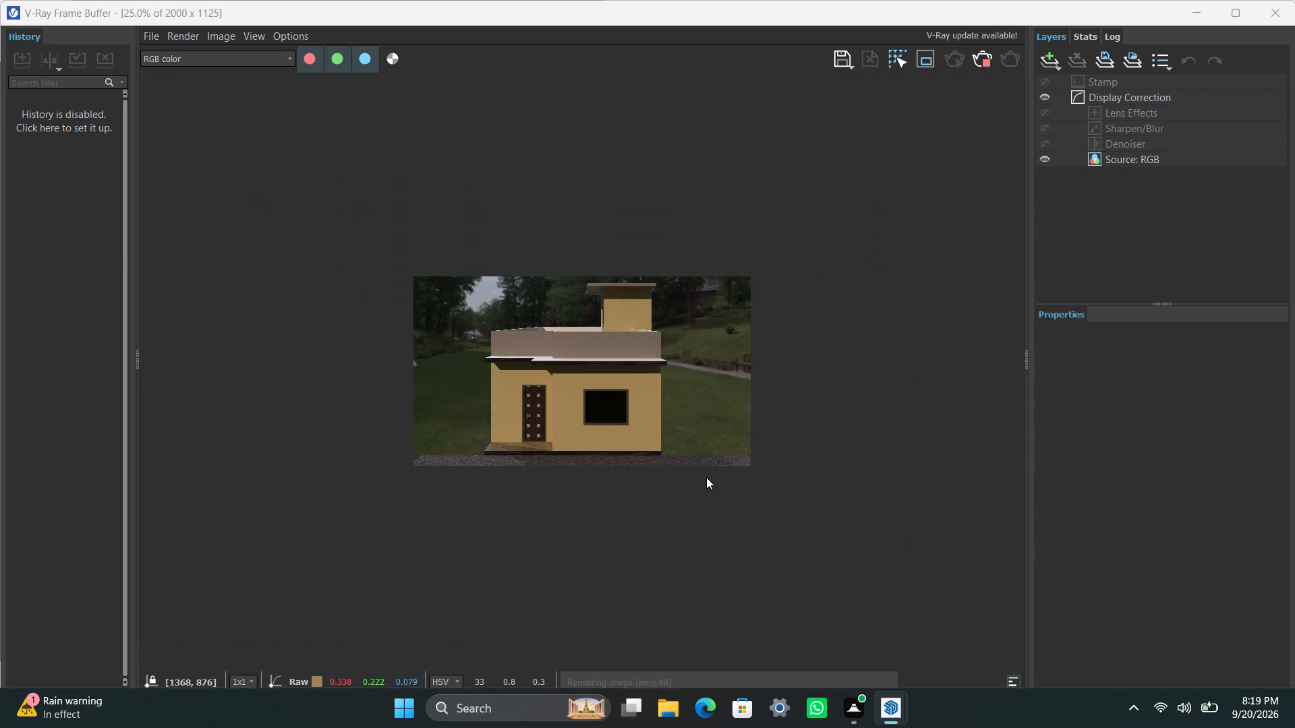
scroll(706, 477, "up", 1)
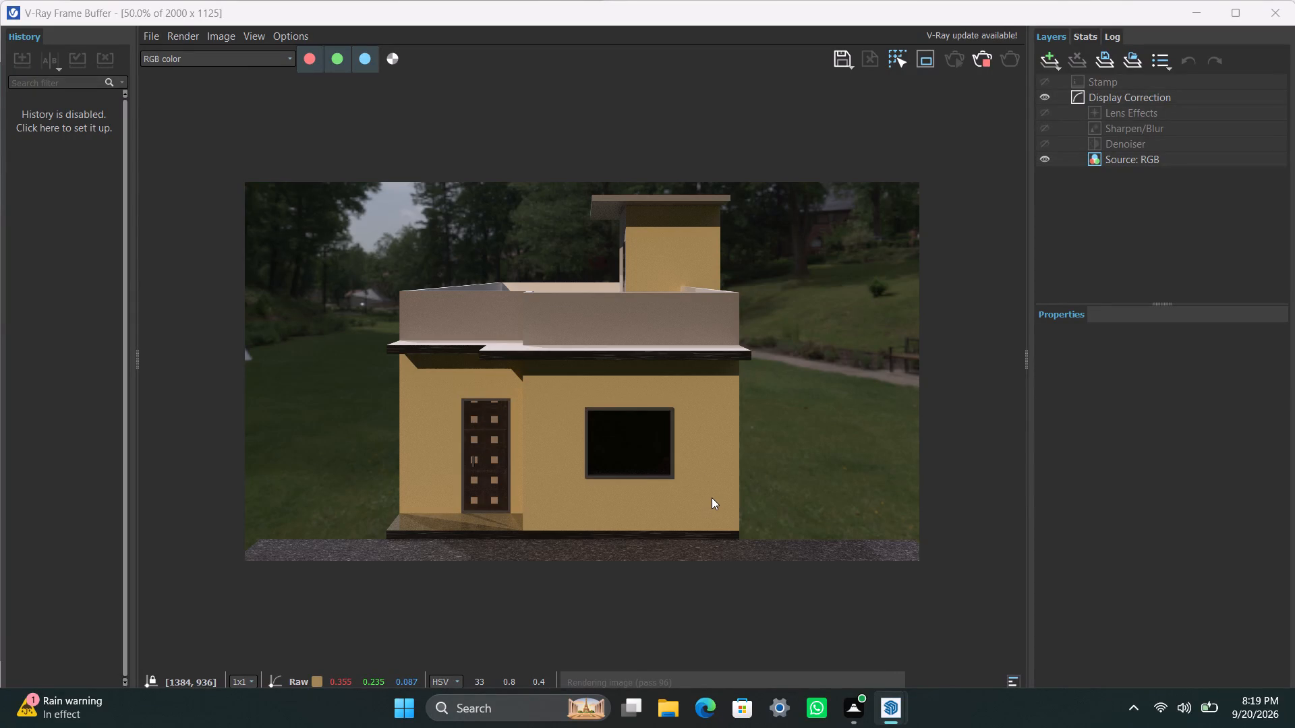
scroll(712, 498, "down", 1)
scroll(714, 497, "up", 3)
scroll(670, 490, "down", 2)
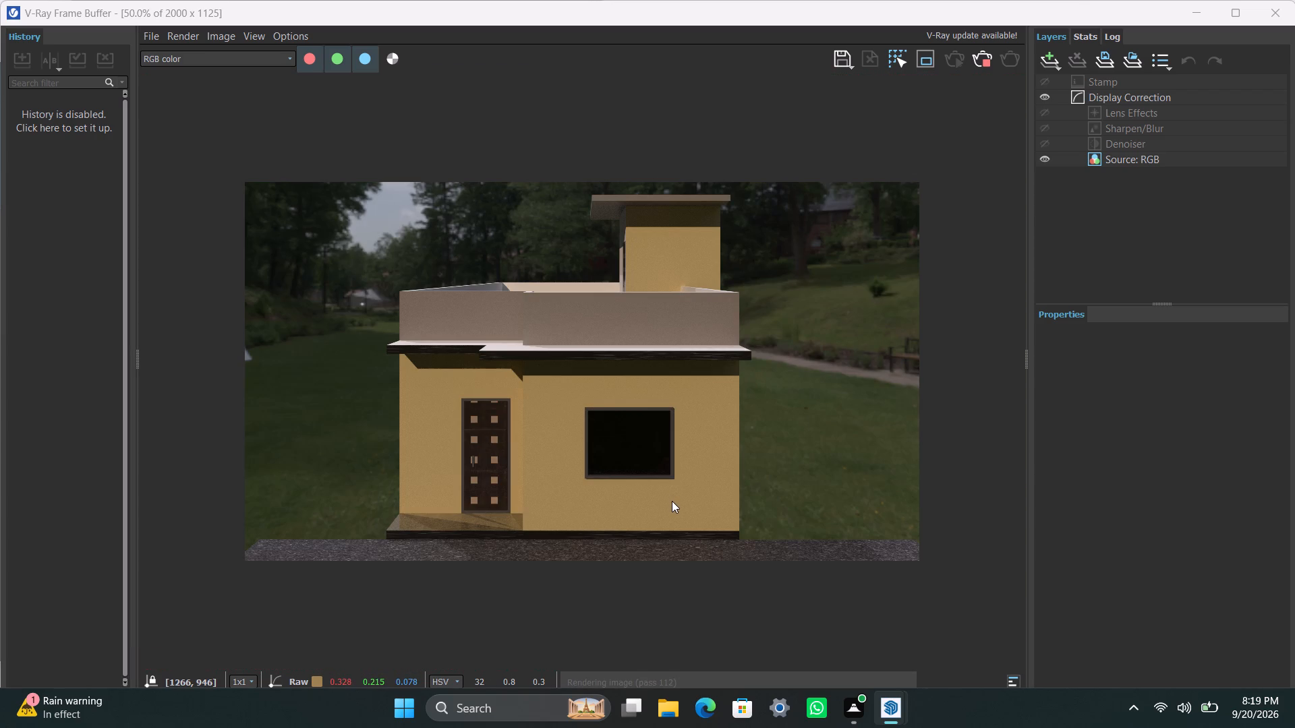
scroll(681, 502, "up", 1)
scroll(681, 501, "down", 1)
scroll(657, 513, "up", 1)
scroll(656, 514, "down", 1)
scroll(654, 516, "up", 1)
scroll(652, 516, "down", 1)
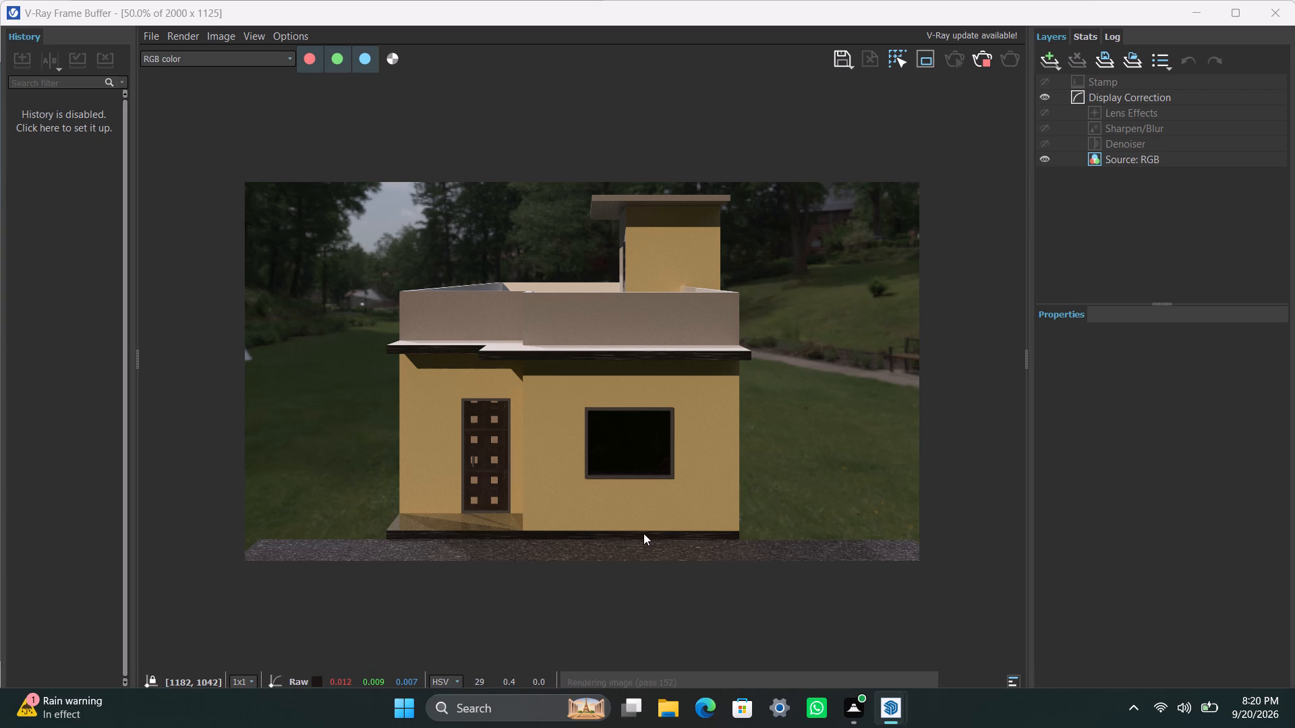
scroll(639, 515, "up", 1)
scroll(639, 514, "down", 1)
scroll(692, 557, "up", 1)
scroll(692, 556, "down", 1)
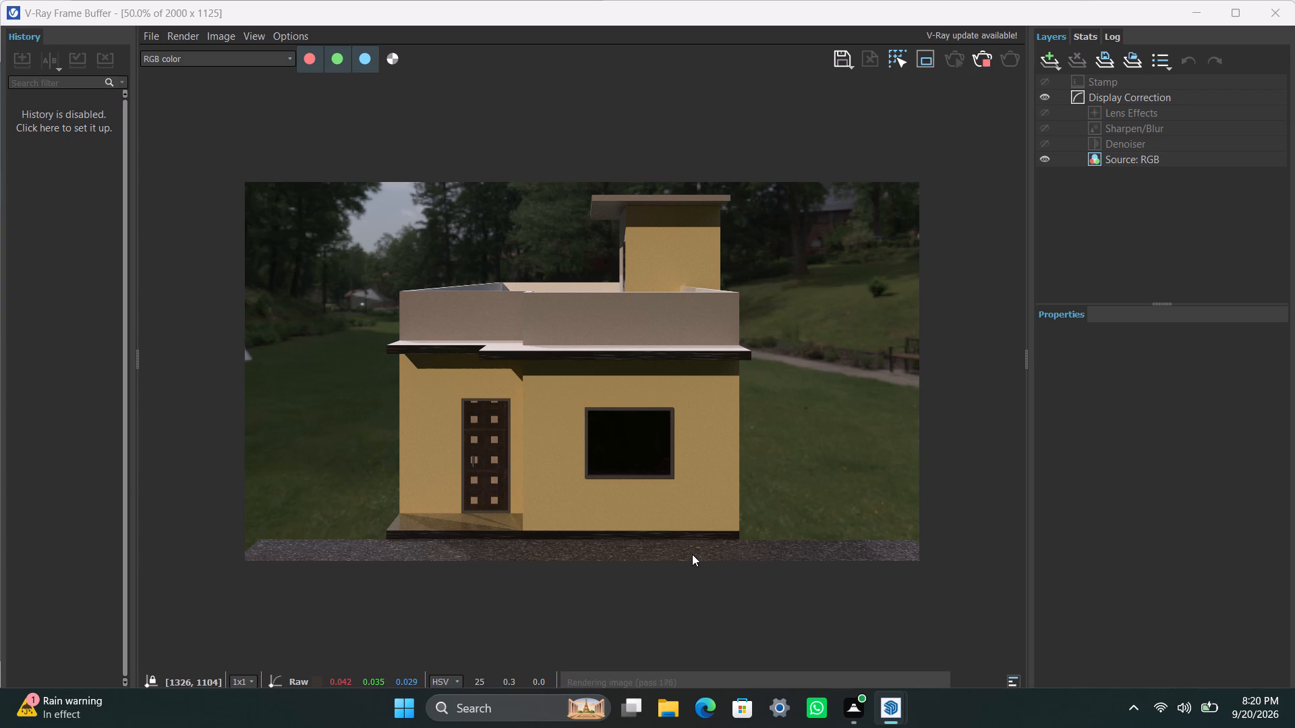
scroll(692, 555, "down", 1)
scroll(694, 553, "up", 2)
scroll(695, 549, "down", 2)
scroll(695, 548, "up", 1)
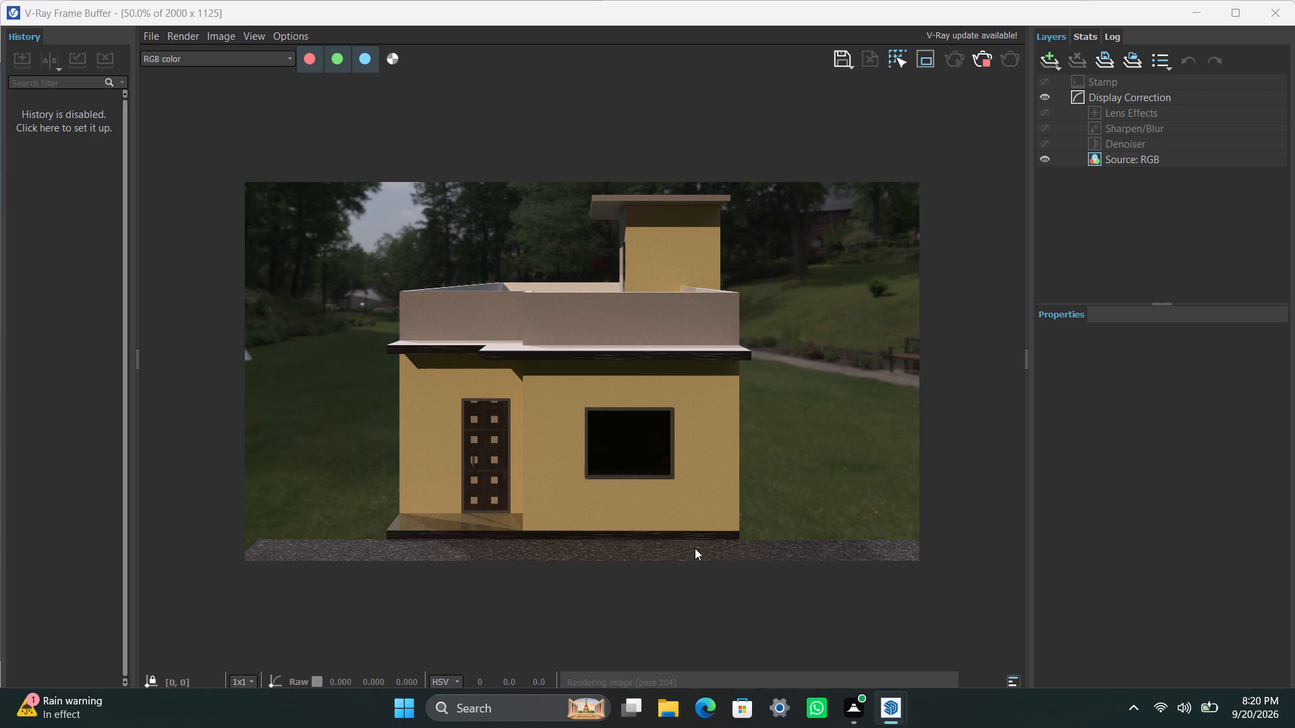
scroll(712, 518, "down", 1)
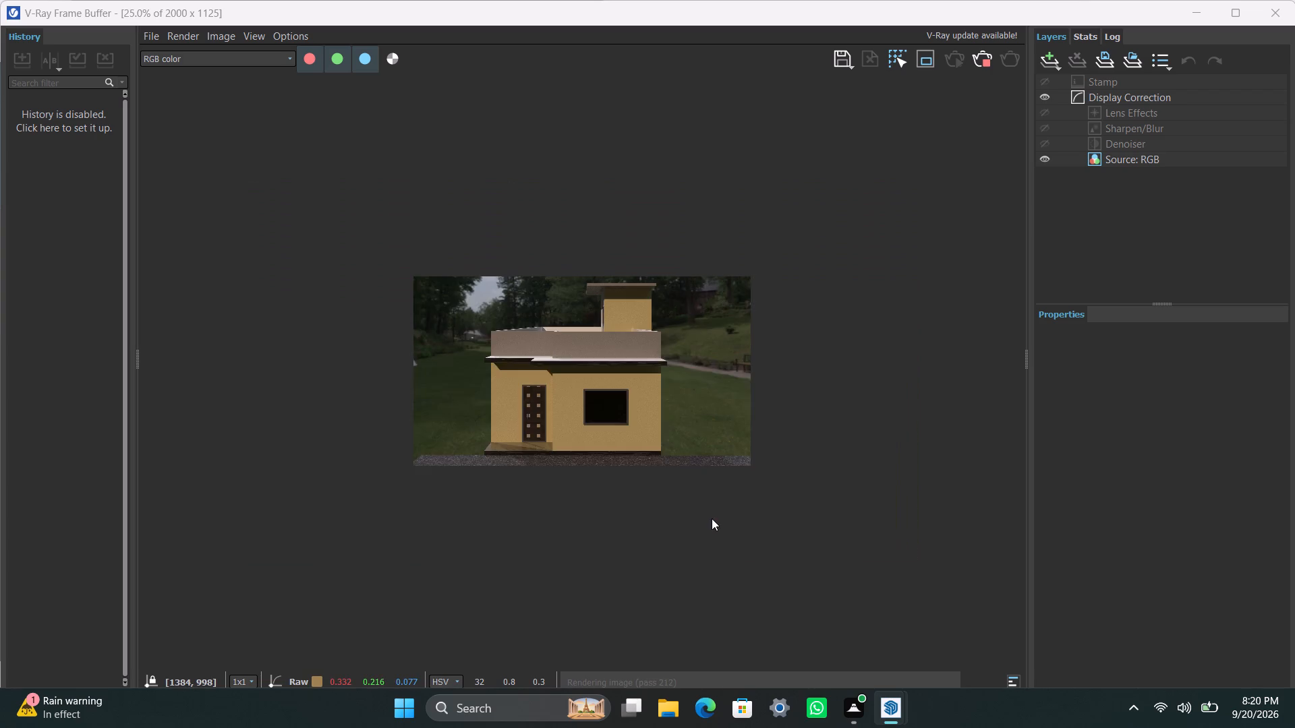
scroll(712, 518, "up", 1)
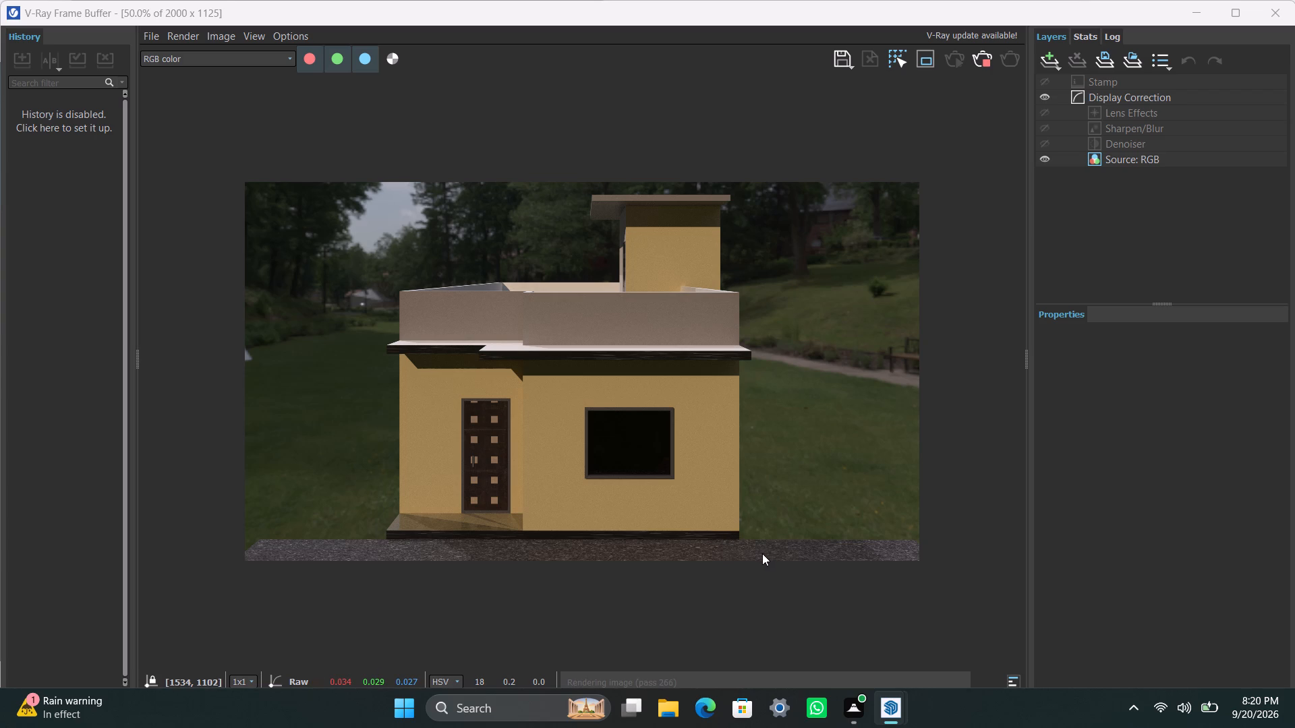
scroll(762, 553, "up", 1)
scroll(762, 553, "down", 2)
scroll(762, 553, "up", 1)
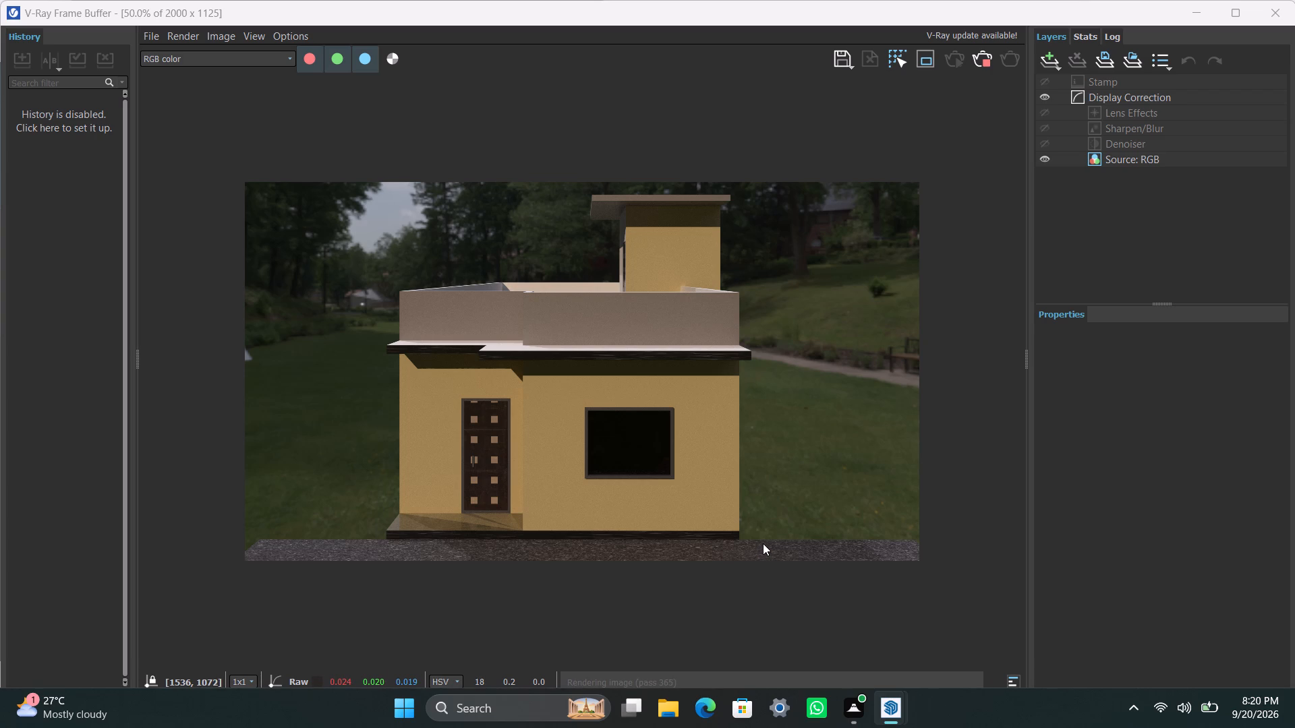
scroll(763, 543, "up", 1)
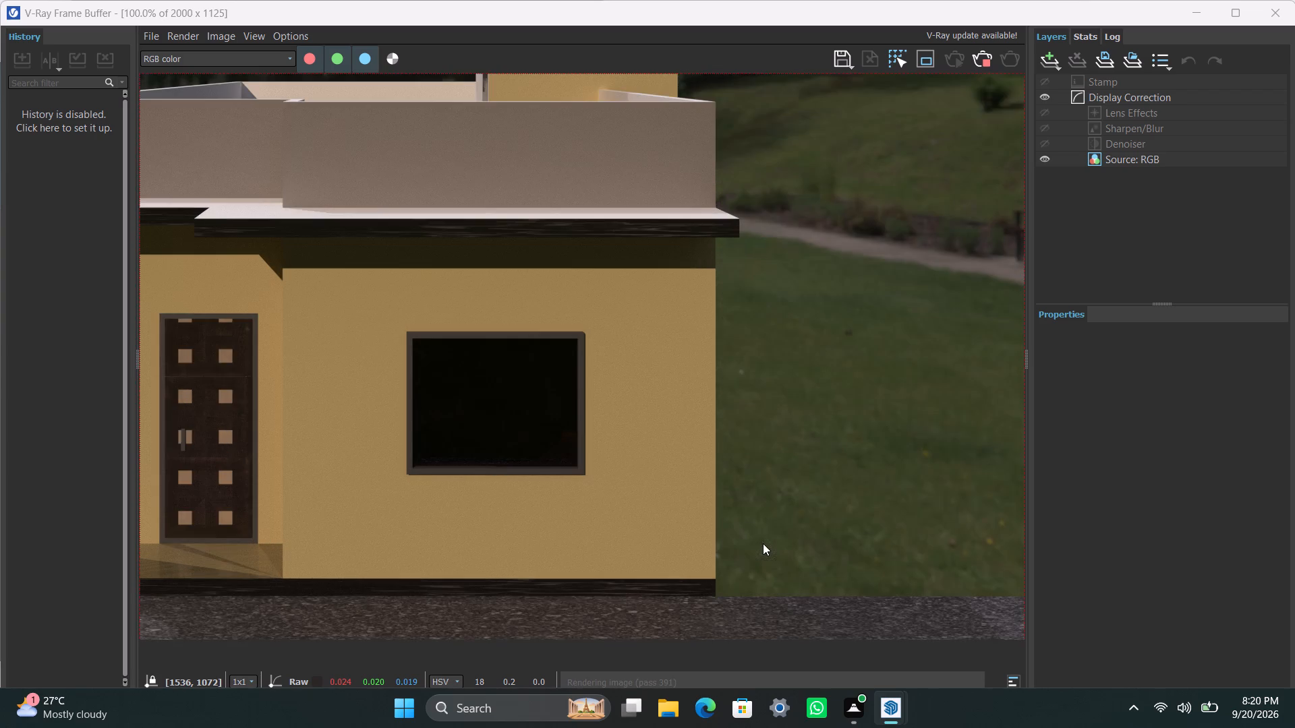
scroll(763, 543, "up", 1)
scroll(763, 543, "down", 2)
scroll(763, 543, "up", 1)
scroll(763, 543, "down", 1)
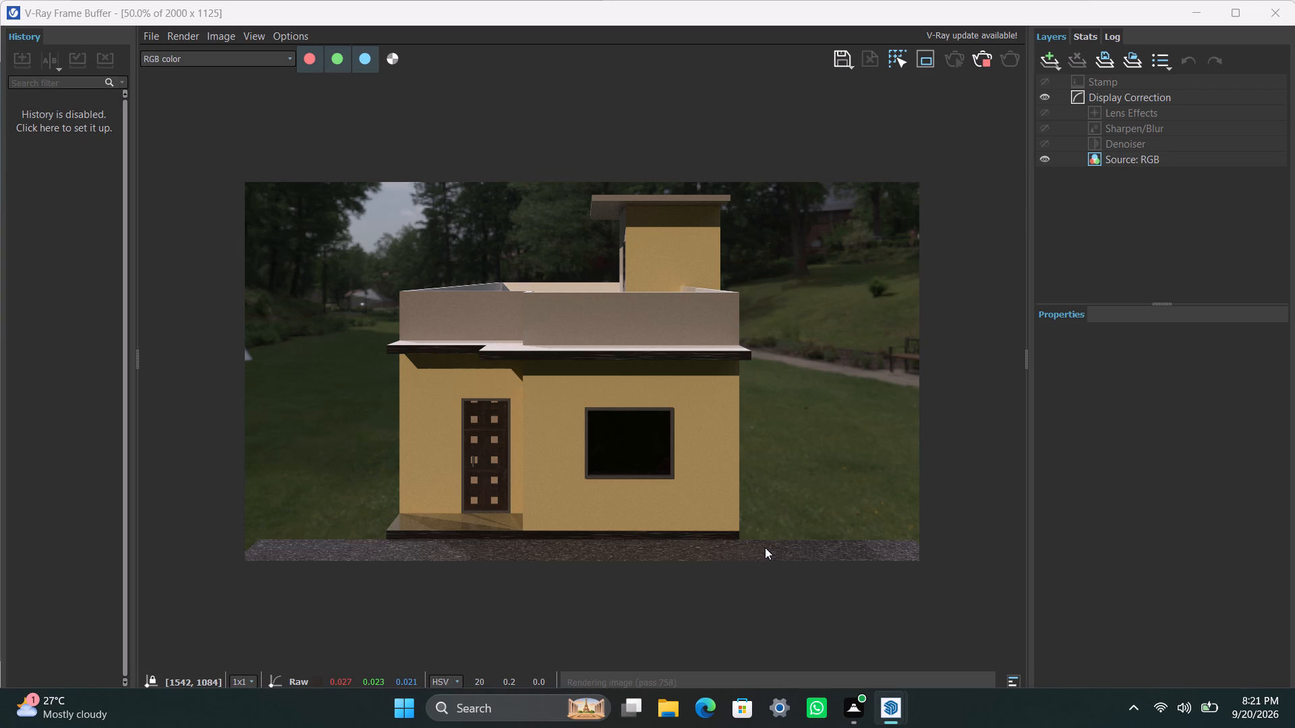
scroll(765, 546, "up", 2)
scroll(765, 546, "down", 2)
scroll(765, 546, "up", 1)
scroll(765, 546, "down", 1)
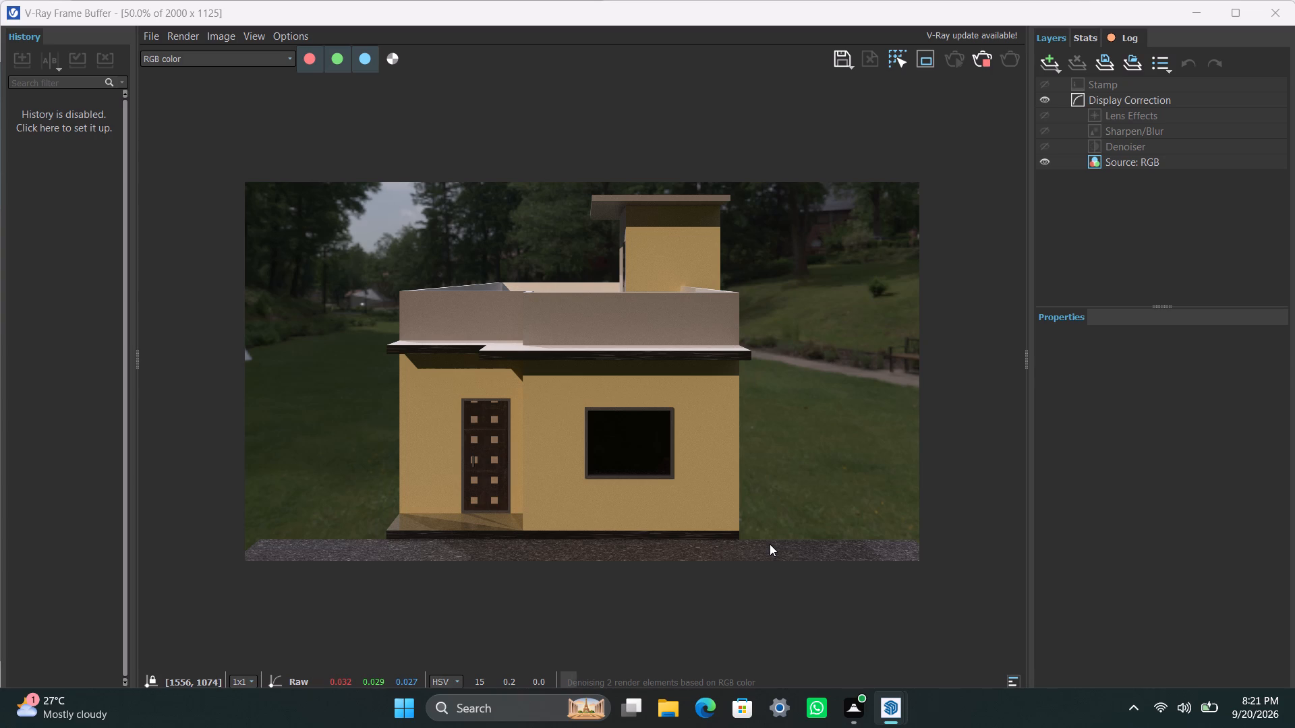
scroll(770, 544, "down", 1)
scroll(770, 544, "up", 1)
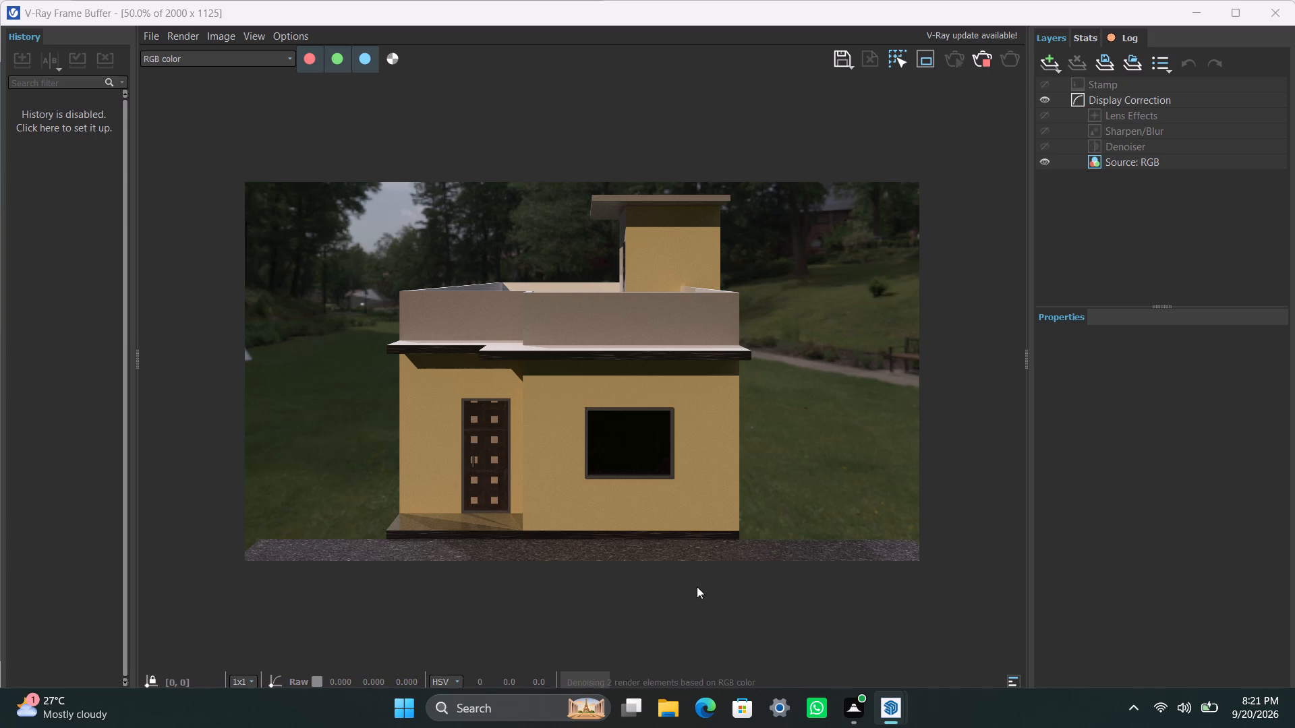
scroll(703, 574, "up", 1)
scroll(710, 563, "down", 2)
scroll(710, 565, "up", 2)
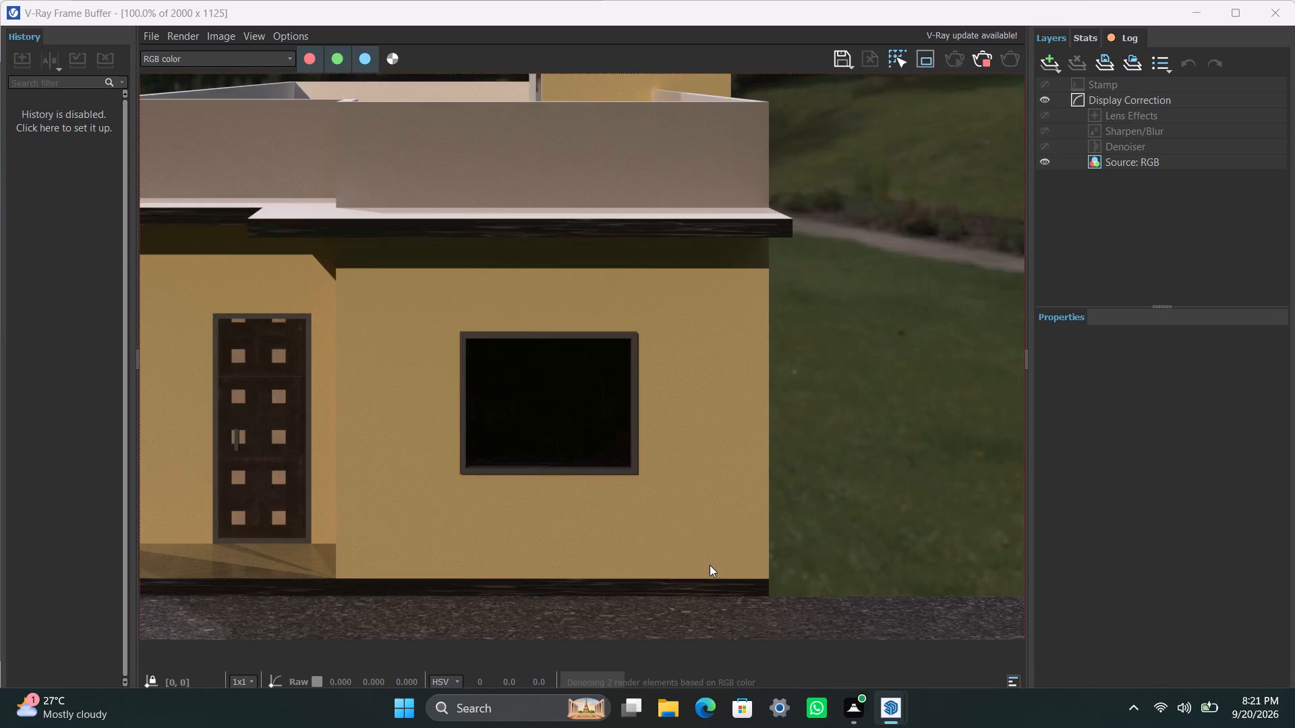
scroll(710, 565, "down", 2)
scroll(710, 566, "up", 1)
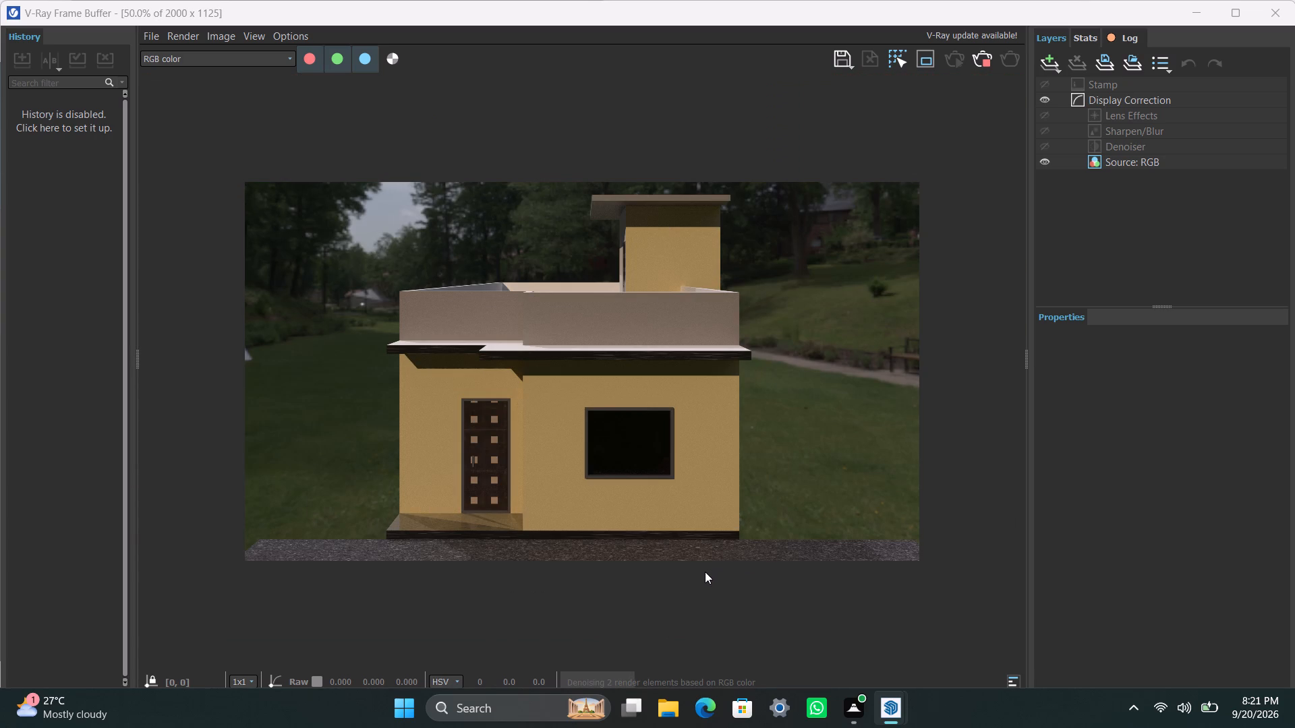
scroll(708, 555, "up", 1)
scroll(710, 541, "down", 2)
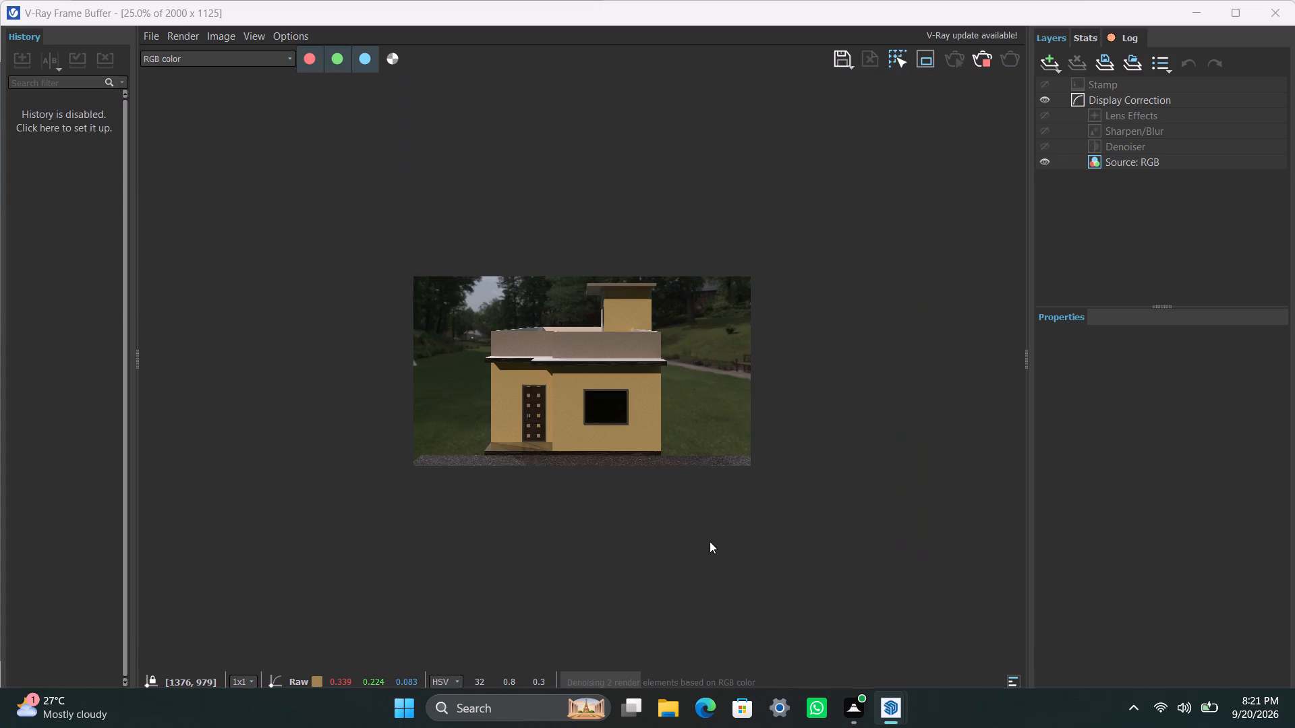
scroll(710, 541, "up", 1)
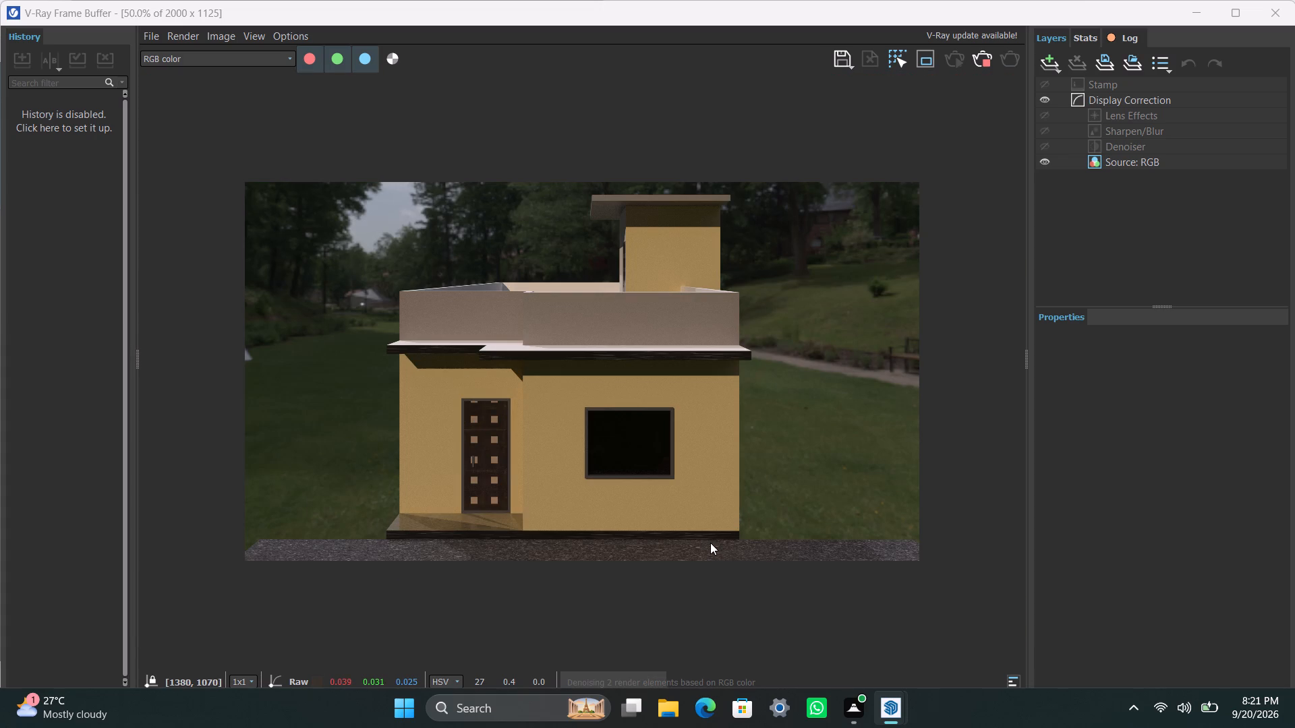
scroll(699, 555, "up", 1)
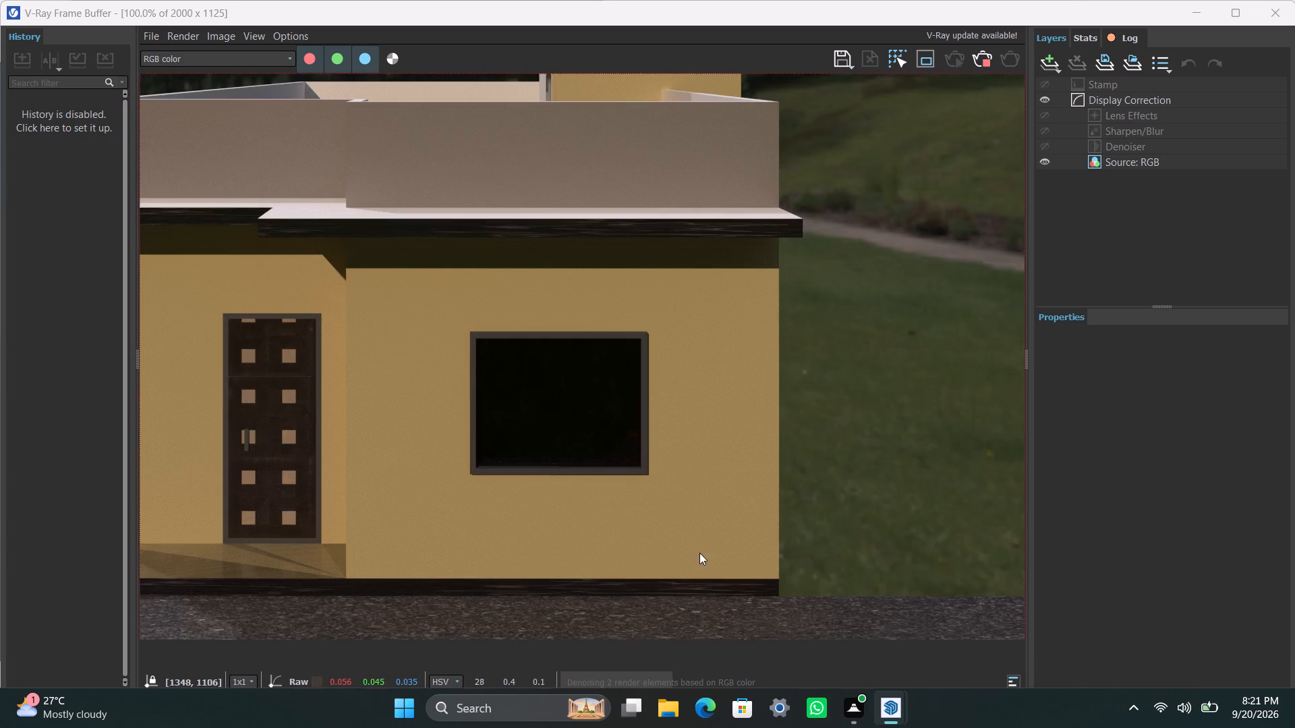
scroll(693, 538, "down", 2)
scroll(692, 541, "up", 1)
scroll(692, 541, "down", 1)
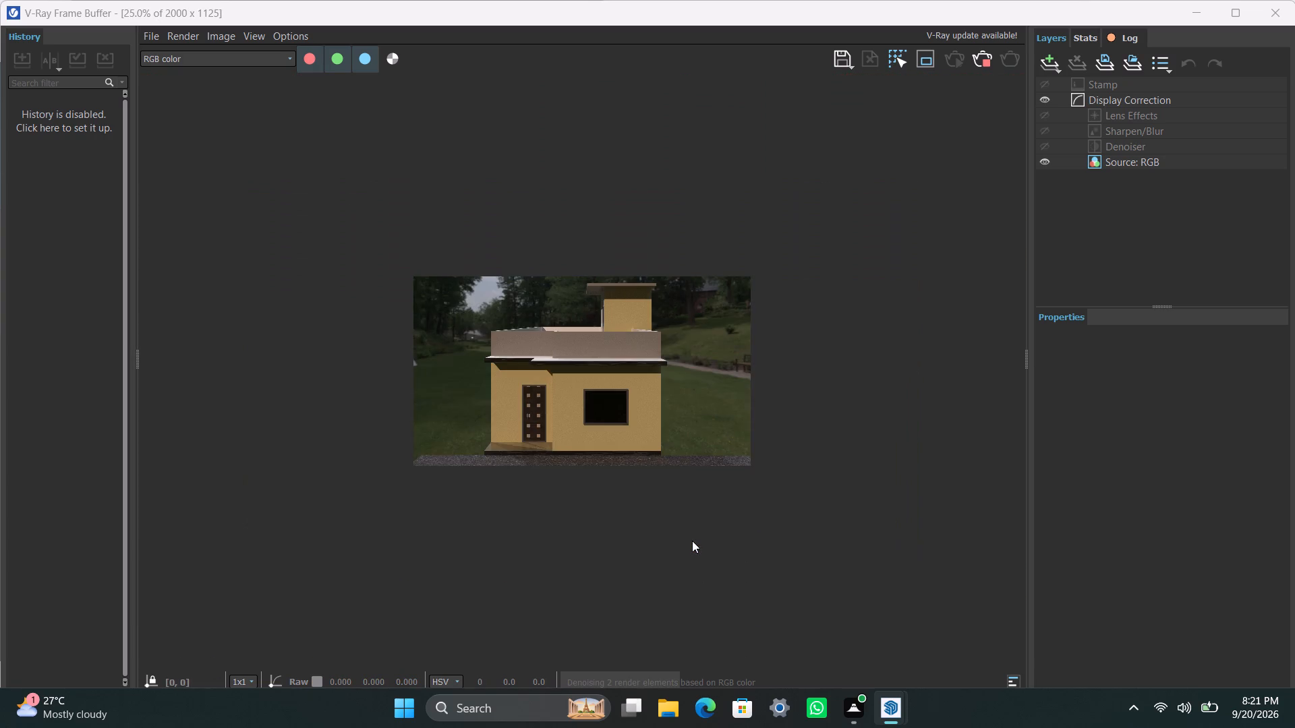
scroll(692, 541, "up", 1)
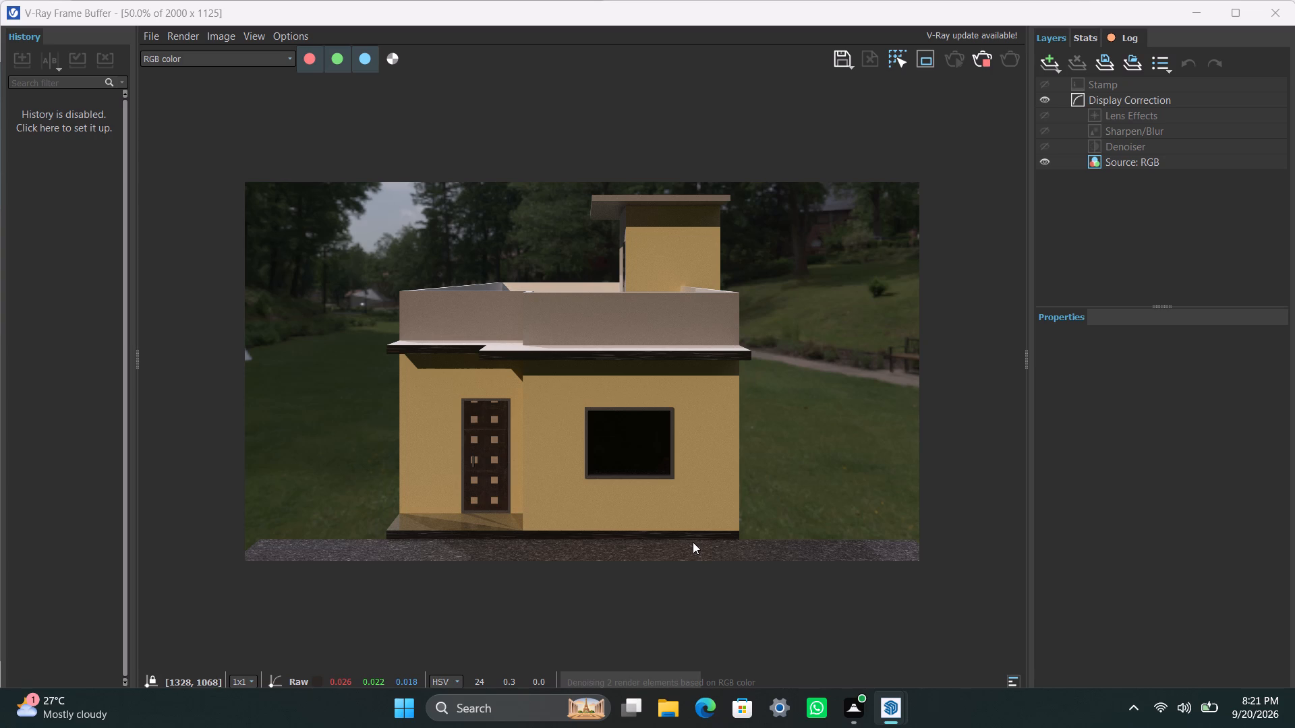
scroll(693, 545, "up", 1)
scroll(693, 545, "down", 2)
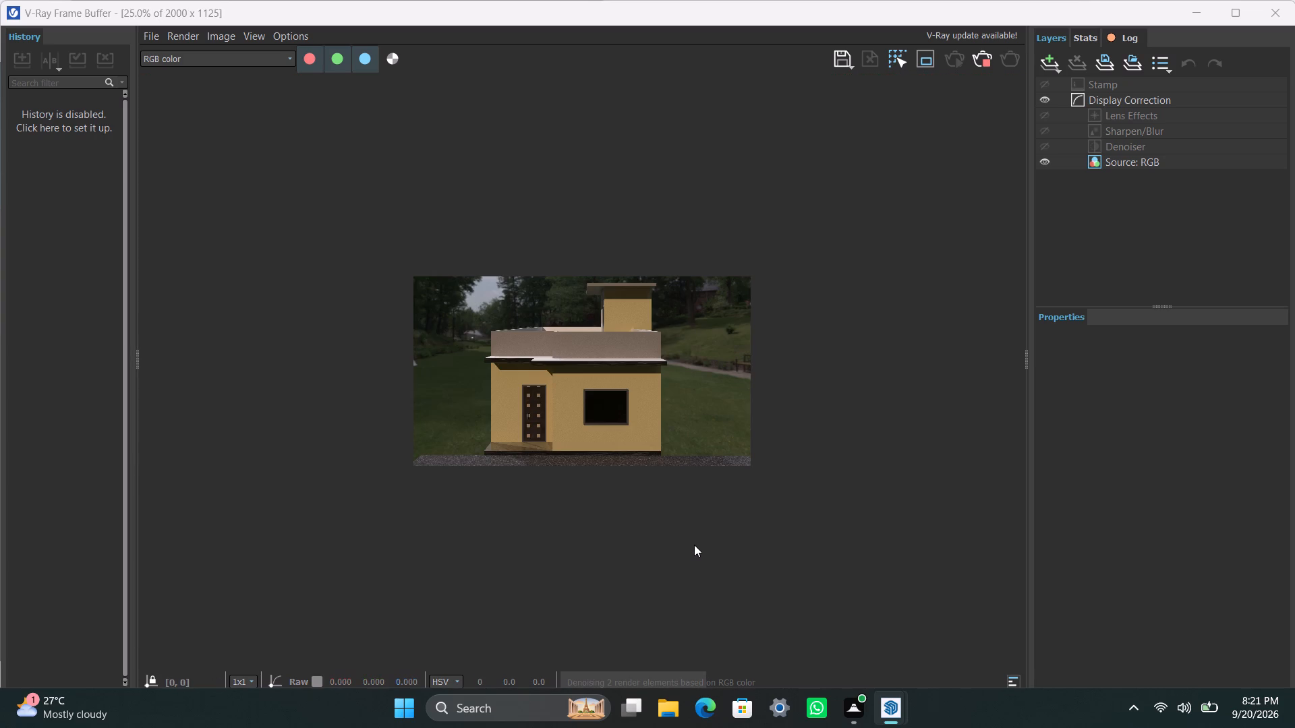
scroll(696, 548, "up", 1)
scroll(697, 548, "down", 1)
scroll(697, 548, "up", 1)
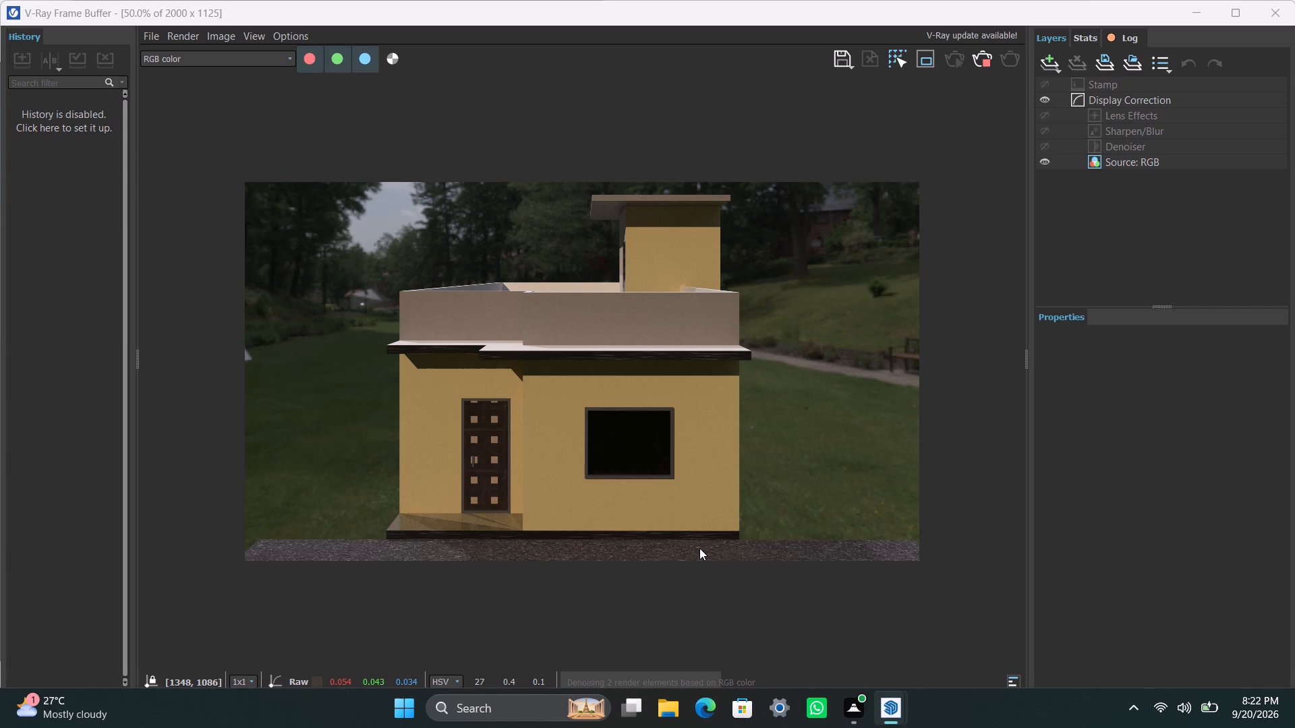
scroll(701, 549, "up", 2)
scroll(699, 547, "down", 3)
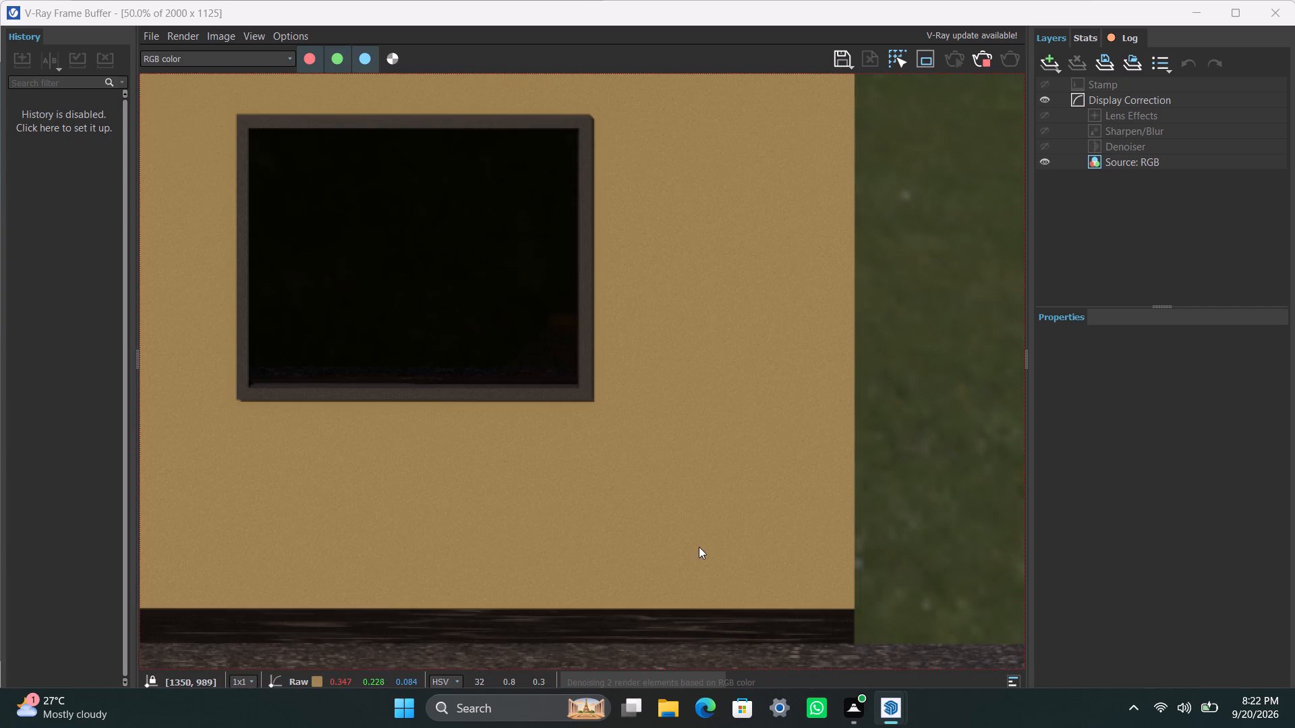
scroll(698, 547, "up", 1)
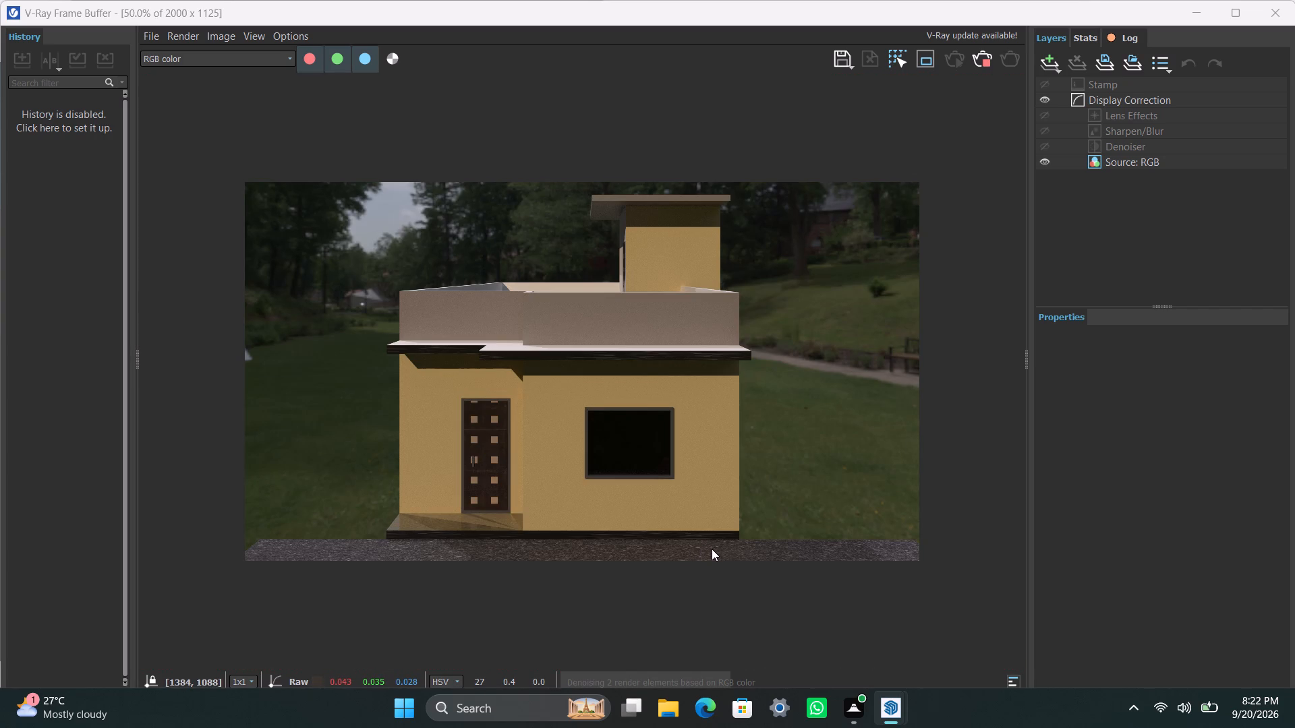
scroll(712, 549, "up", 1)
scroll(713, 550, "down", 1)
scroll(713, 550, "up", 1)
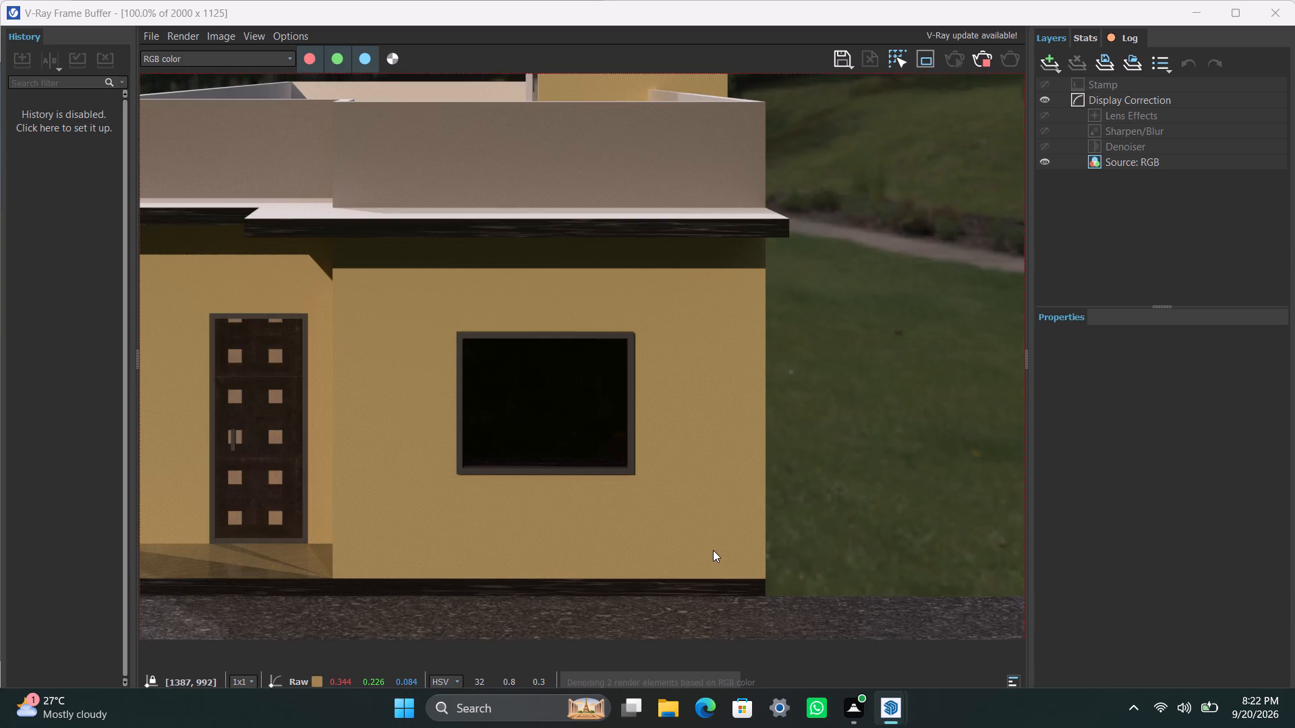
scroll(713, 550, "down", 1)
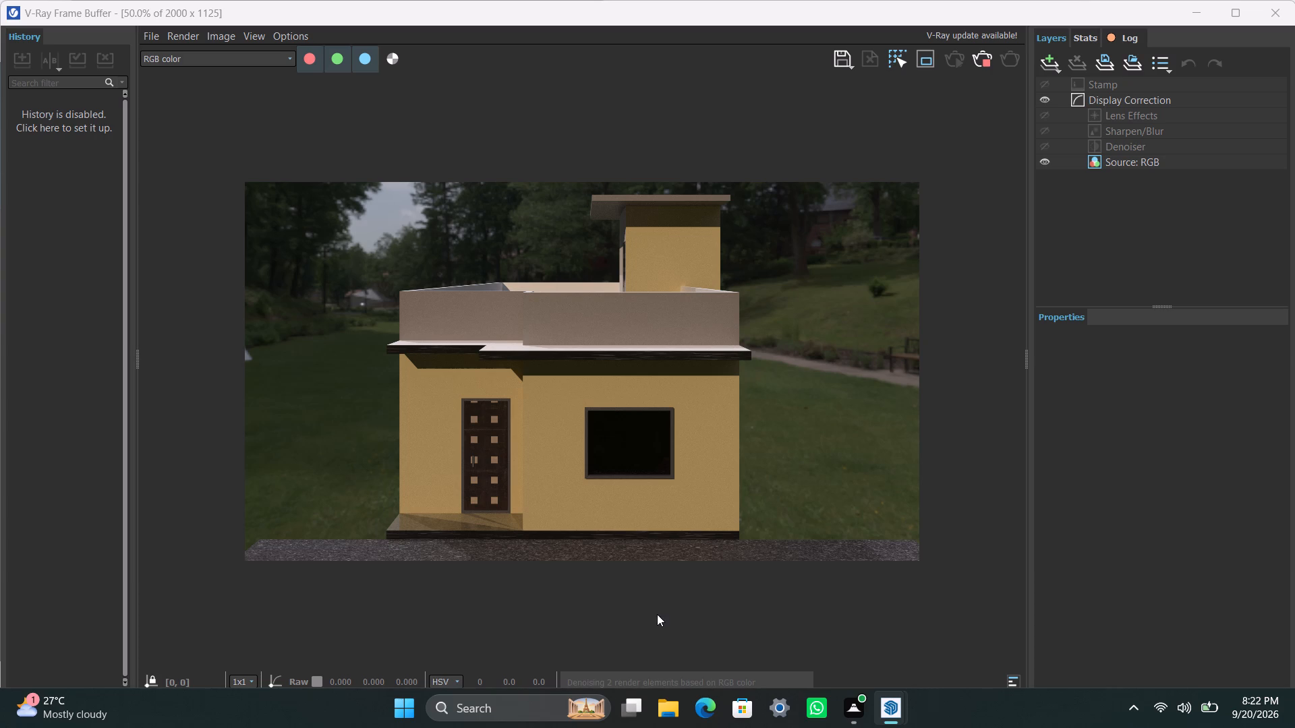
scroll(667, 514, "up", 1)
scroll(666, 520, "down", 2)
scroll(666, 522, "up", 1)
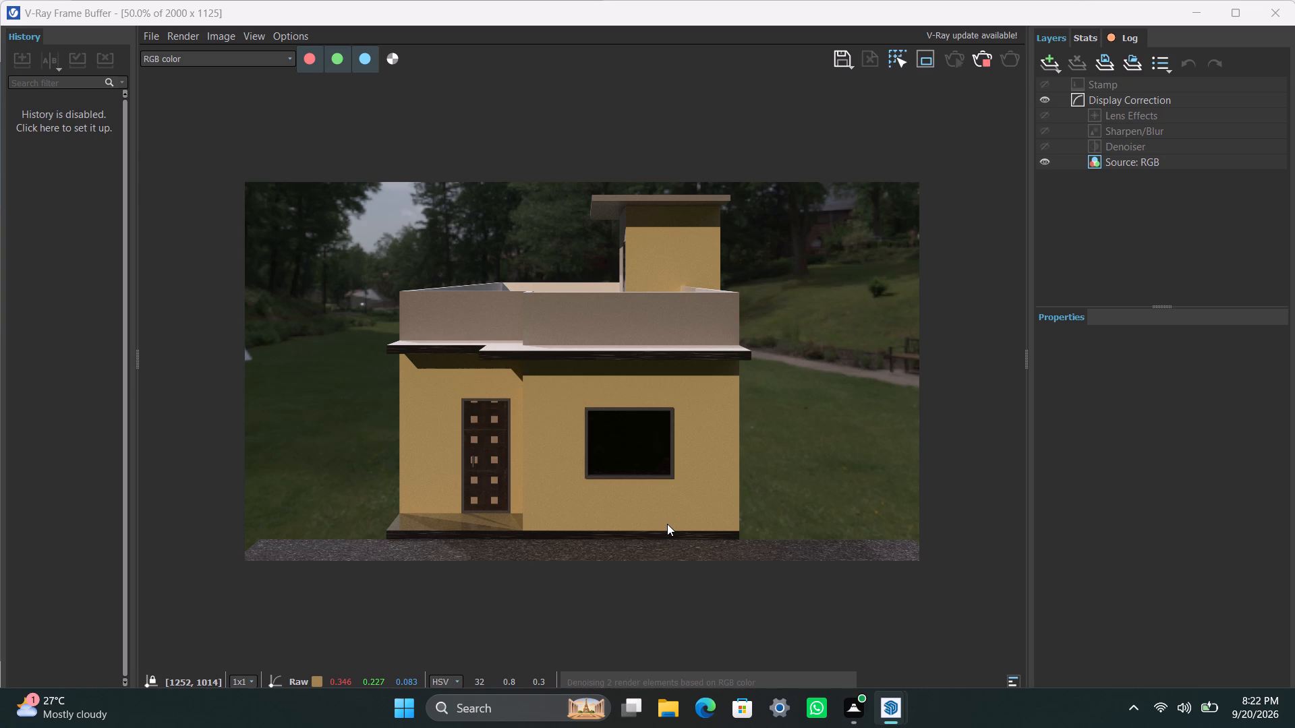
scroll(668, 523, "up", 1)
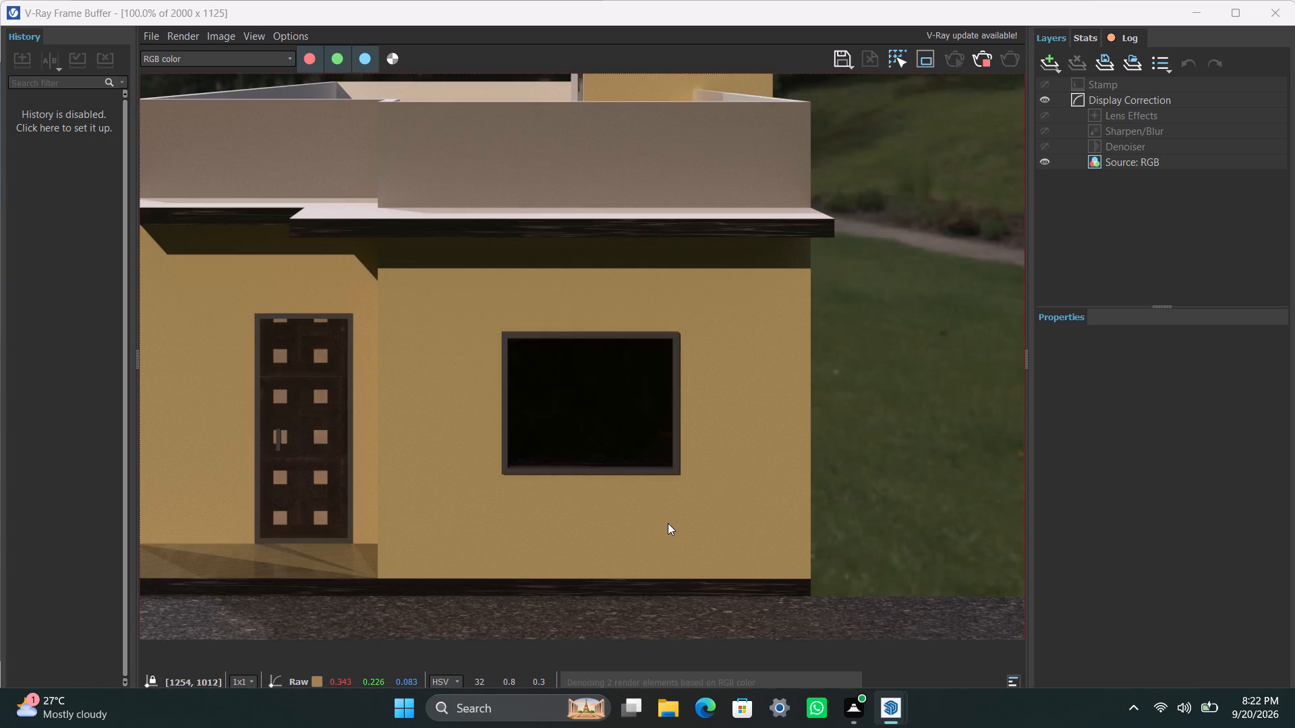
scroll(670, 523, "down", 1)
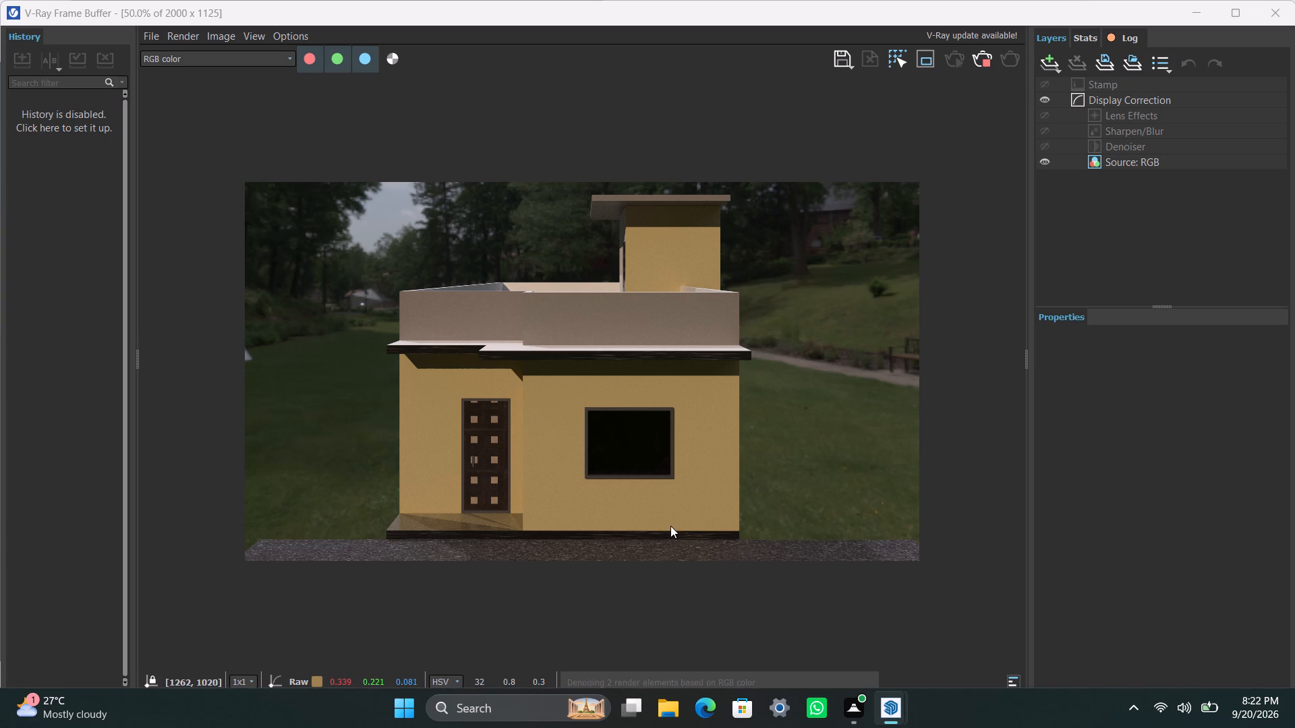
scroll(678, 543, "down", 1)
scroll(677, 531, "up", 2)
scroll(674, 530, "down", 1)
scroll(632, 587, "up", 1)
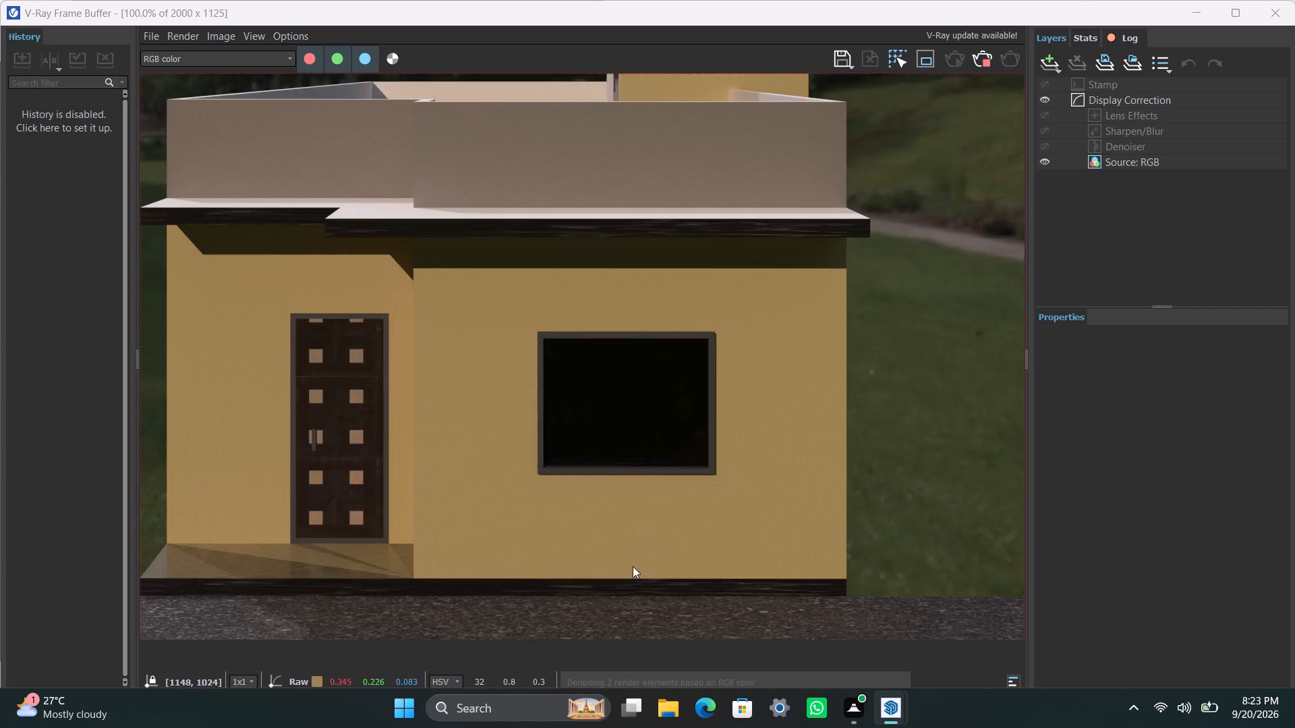
Examine the front-view render up close and as a whole during denoising, checking the window, walls, door, parapet and plinth.
scroll(637, 528, "down", 2)
scroll(643, 538, "up", 1)
scroll(640, 535, "down", 1)
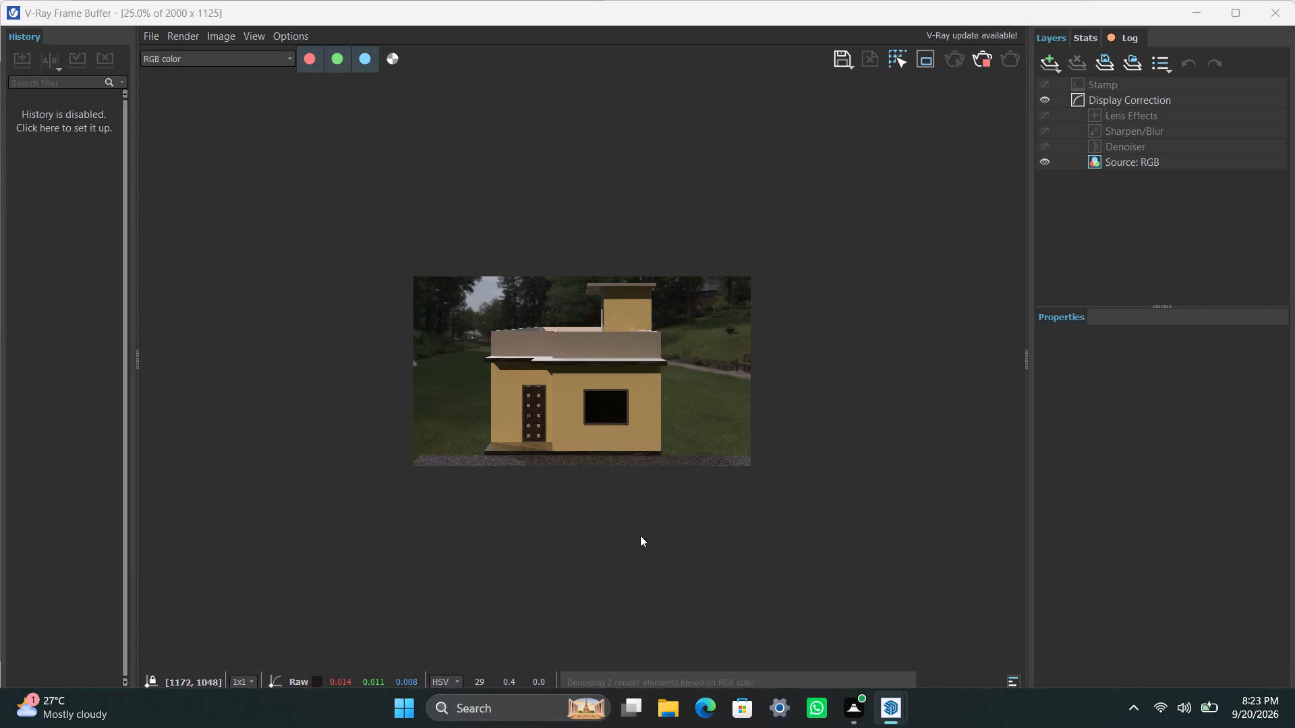
scroll(639, 535, "up", 3)
scroll(638, 527, "down", 2)
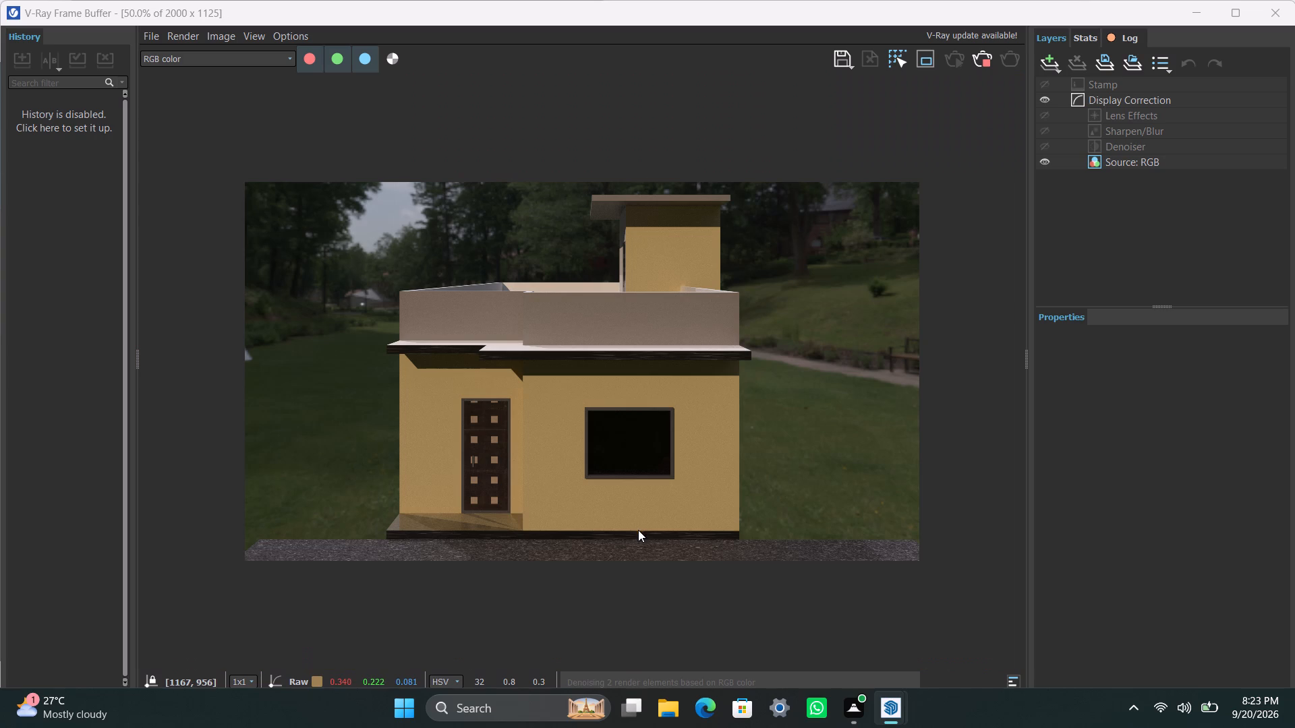
key("ctrl+s")
key("space")
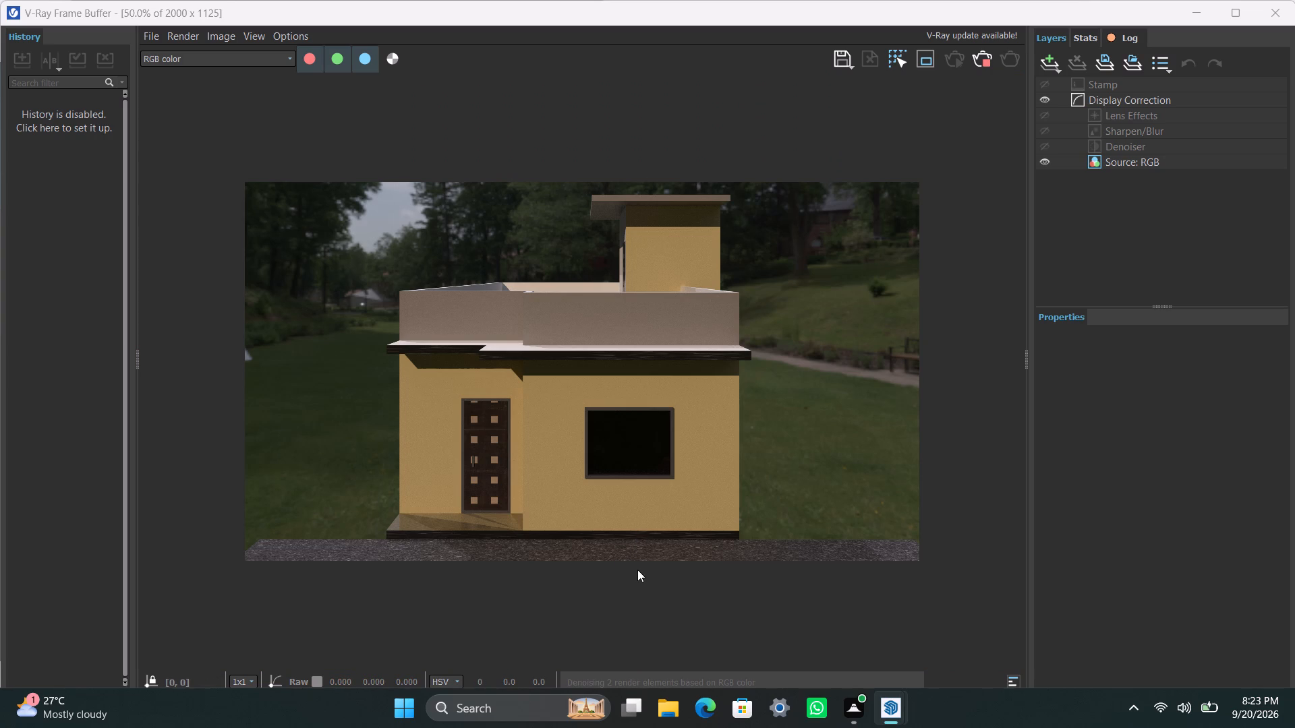
scroll(639, 569, "up", 1)
scroll(645, 563, "down", 1)
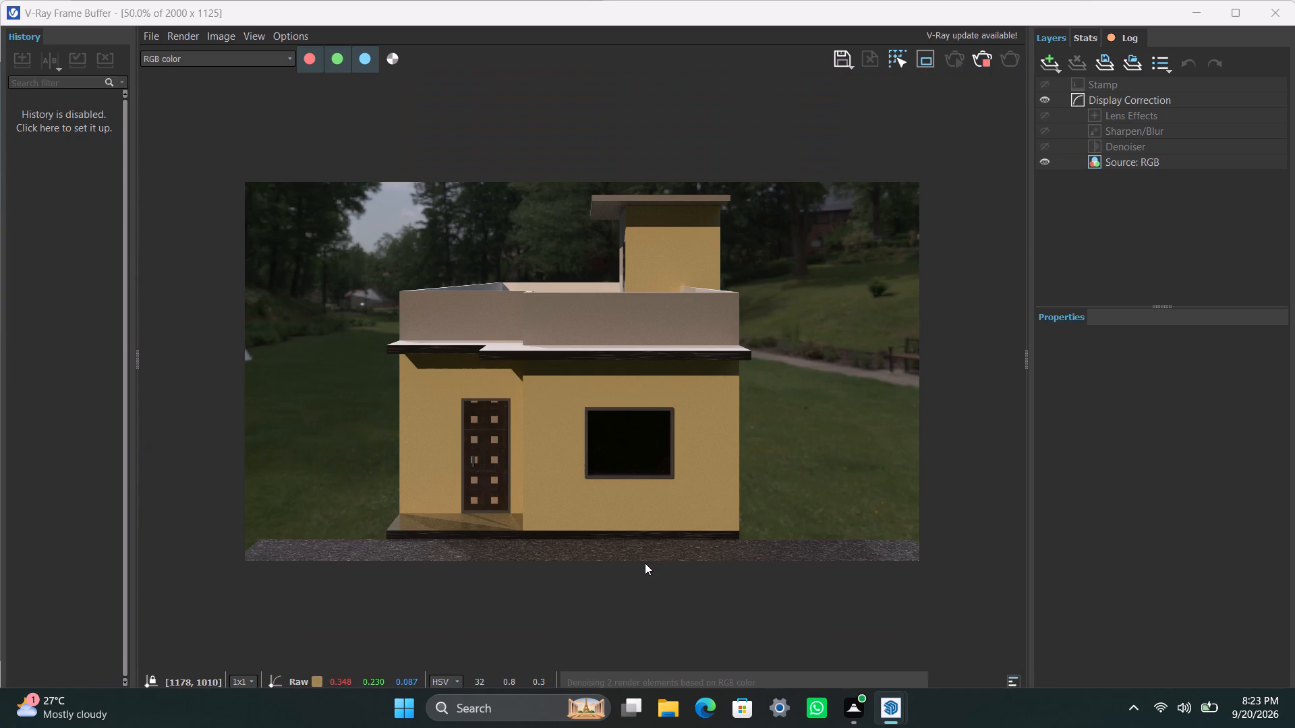
scroll(645, 563, "up", 1)
scroll(645, 563, "down", 1)
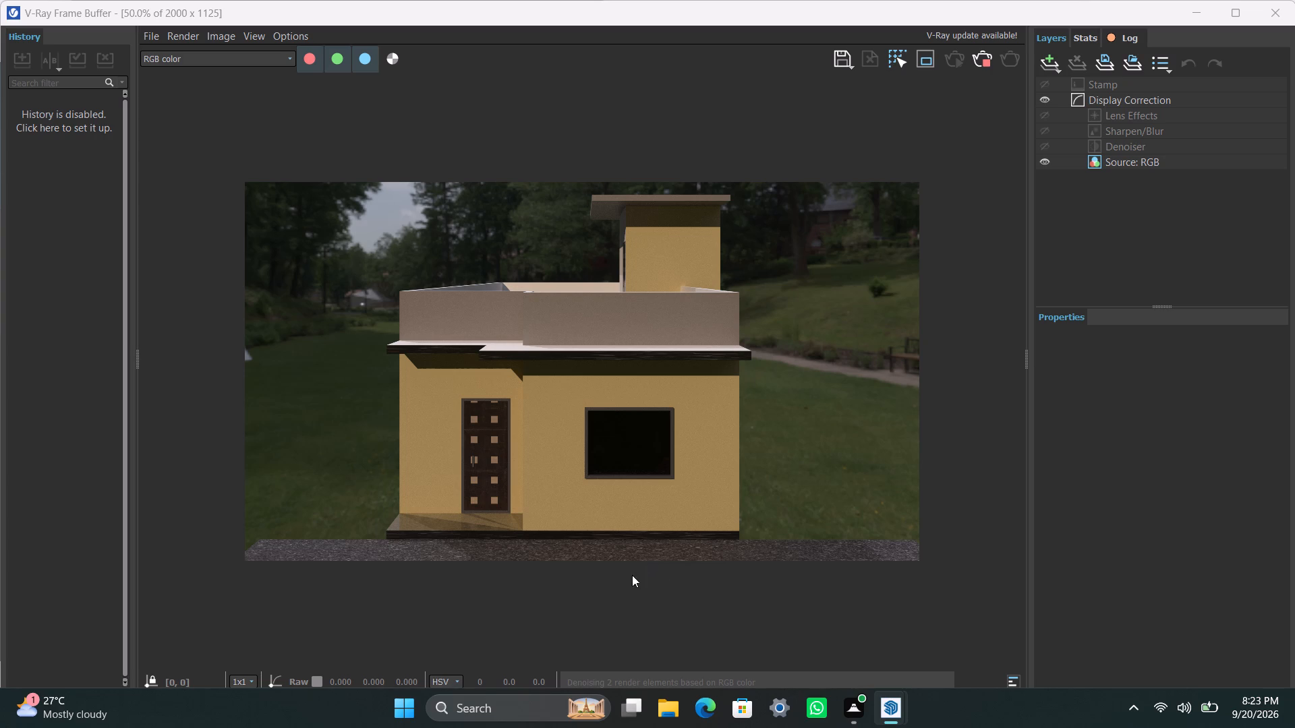
scroll(656, 588, "down", 1)
scroll(648, 559, "up", 3)
scroll(673, 525, "down", 1)
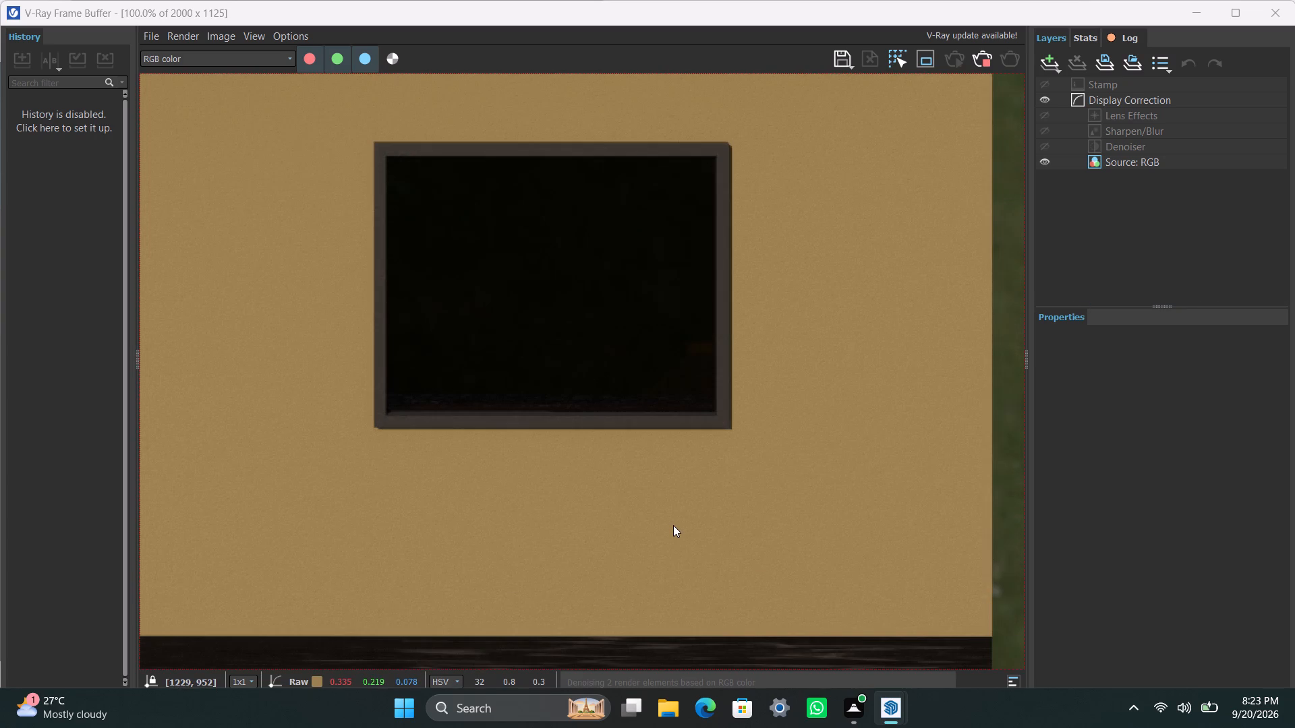
scroll(674, 526, "down", 1)
scroll(674, 526, "up", 1)
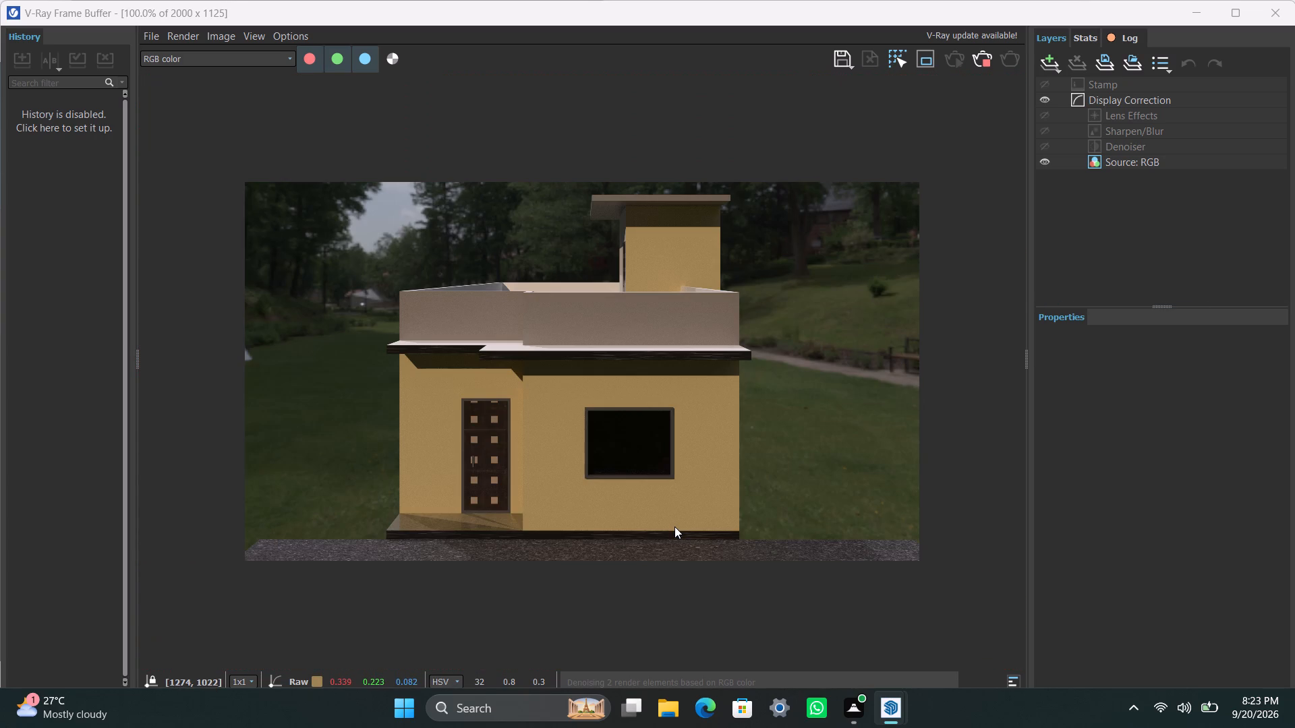
scroll(674, 526, "down", 1)
scroll(707, 552, "up", 2)
scroll(706, 534, "down", 2)
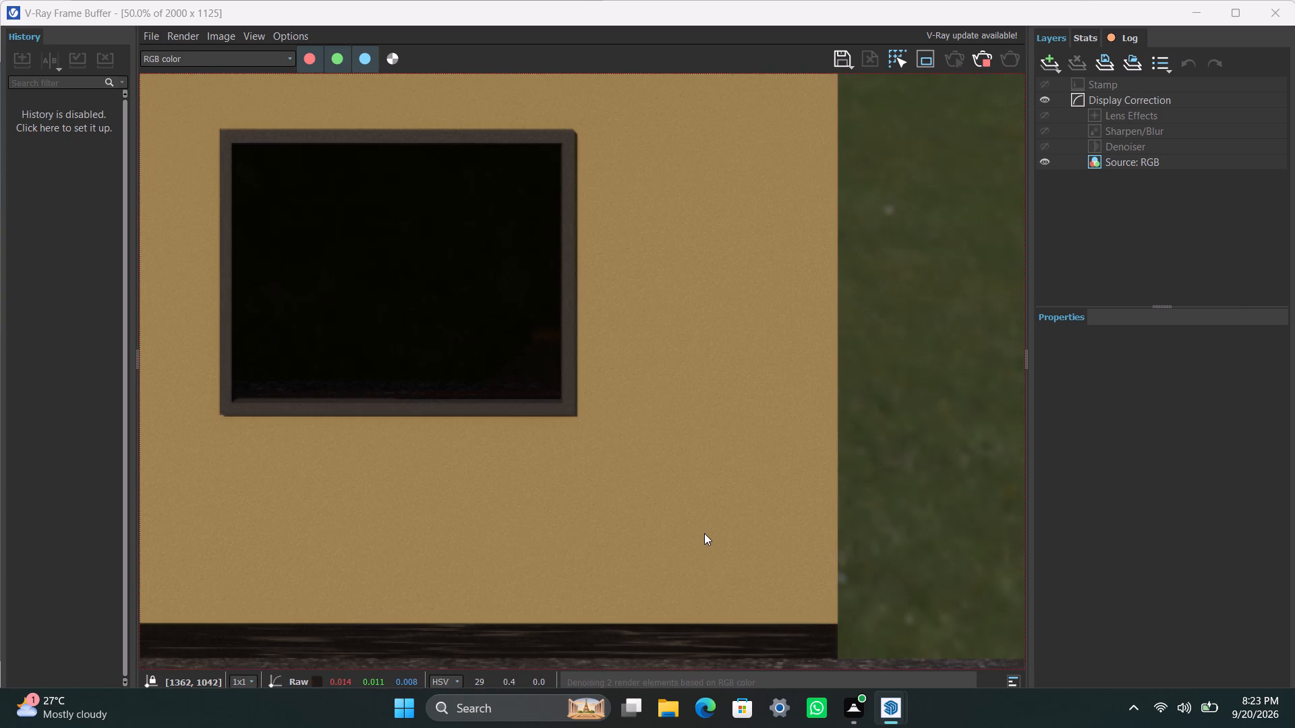
scroll(708, 550, "up", 1)
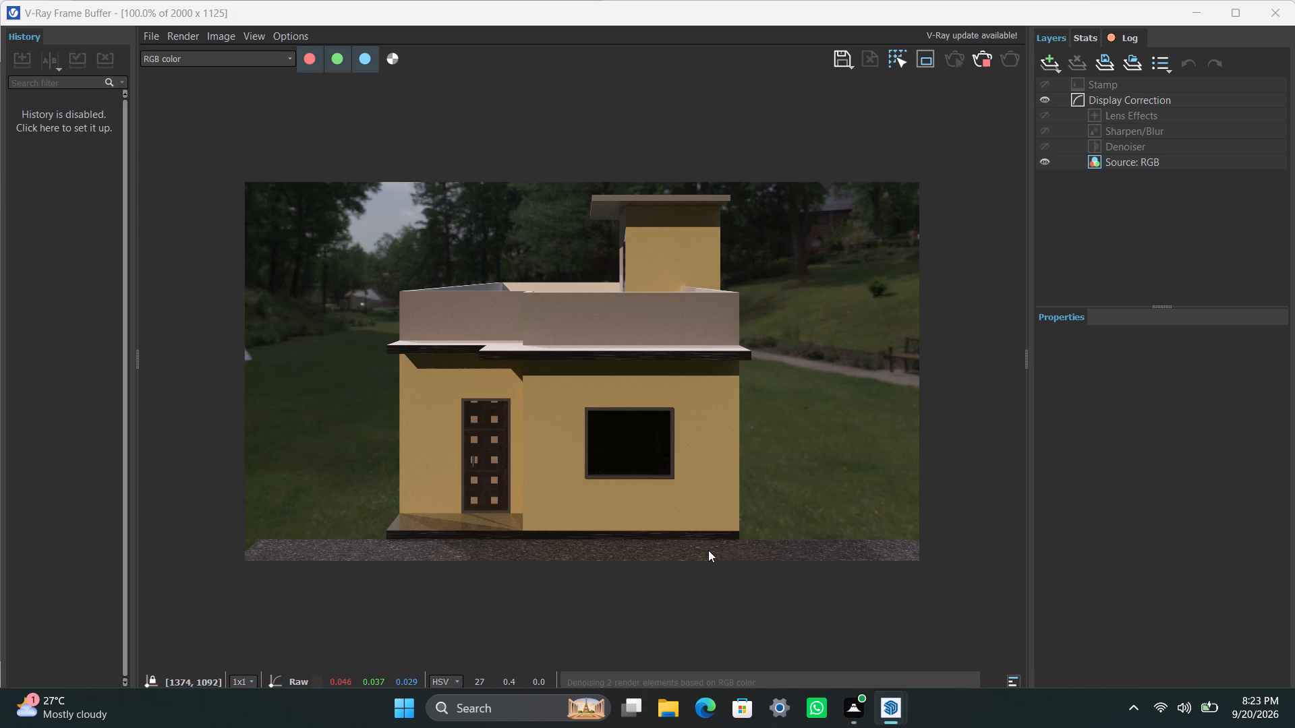
scroll(708, 550, "down", 2)
scroll(708, 550, "up", 2)
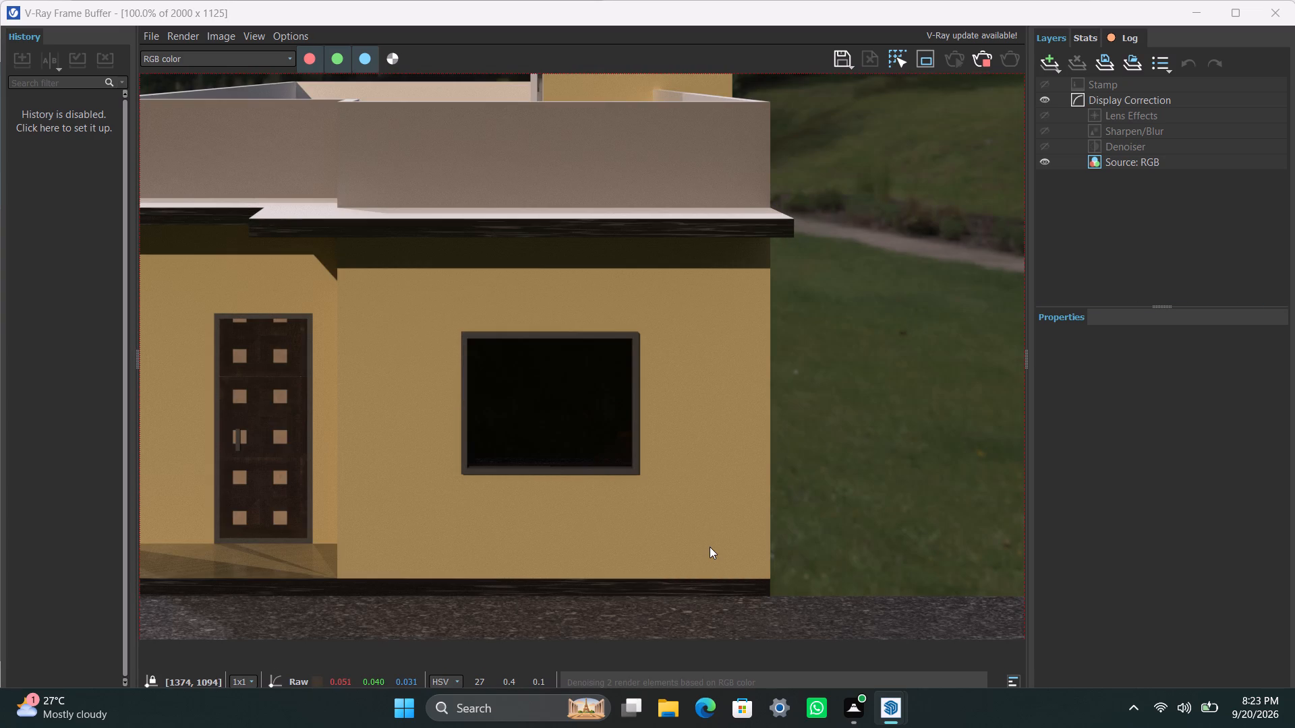
scroll(716, 547, "down", 1)
scroll(716, 547, "up", 1)
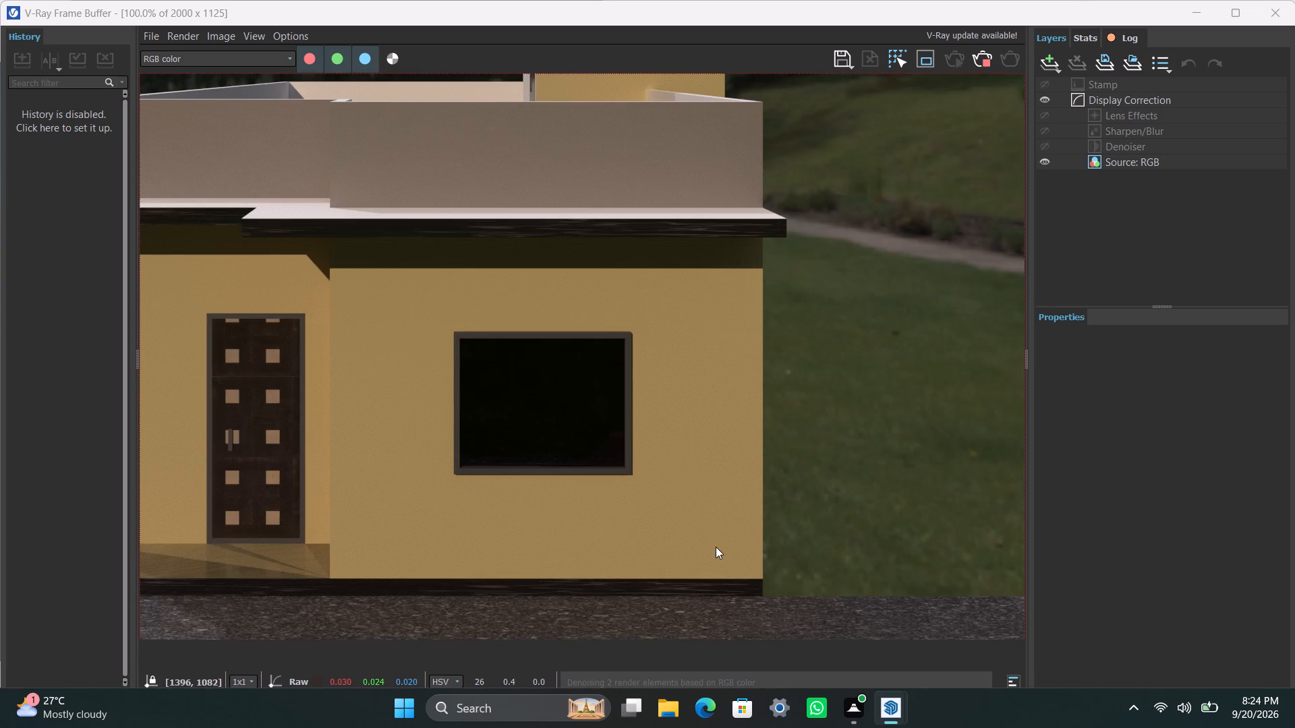
scroll(716, 547, "down", 1)
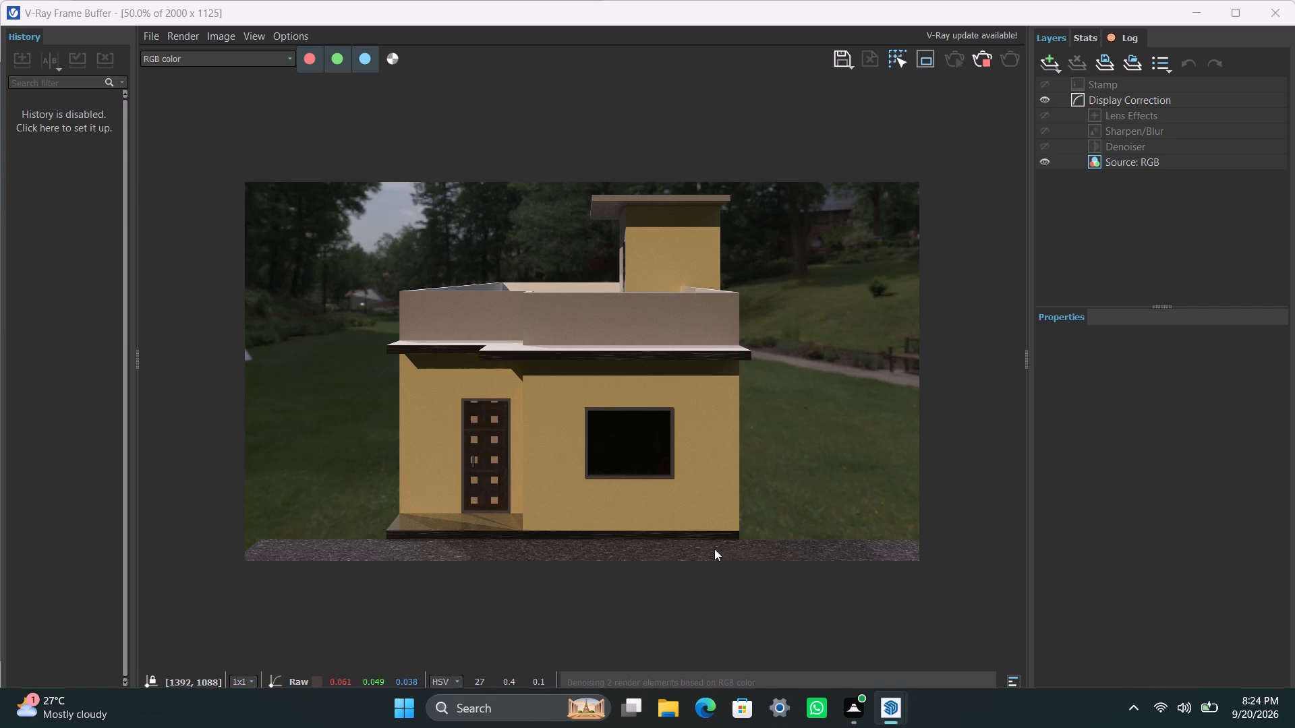
scroll(707, 556, "up", 1)
scroll(776, 521, "down", 1)
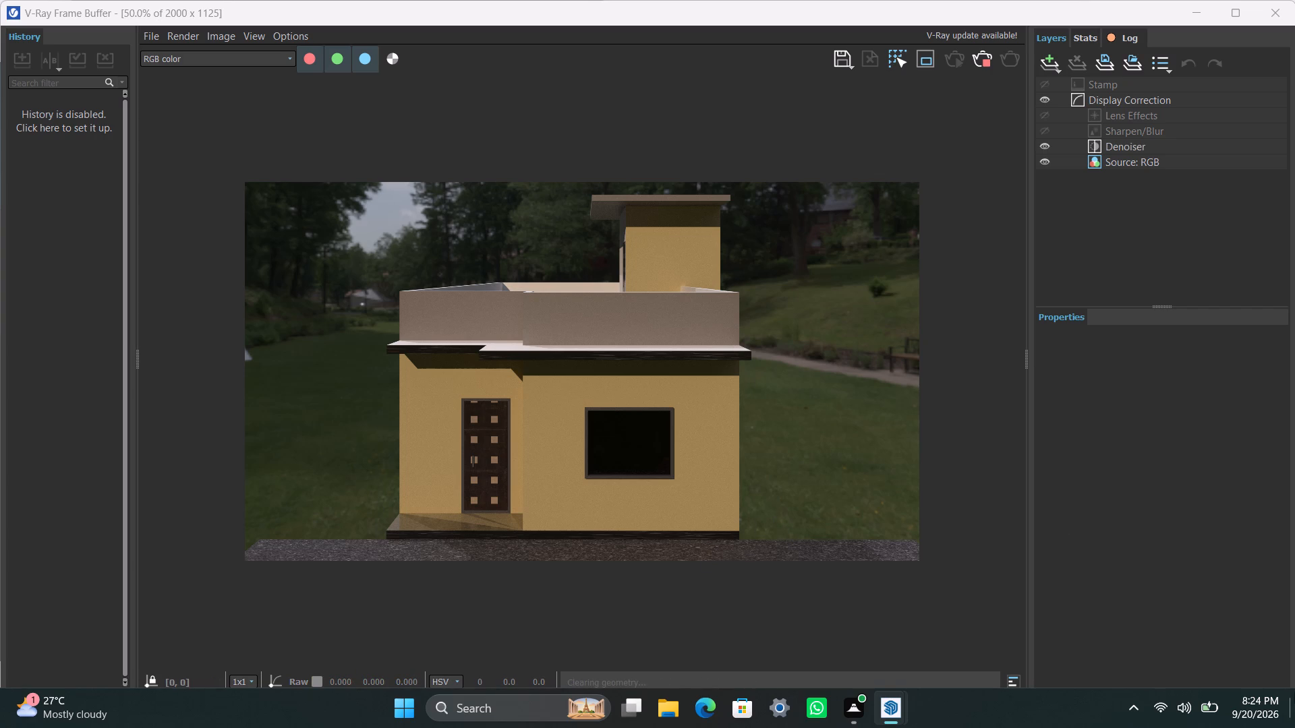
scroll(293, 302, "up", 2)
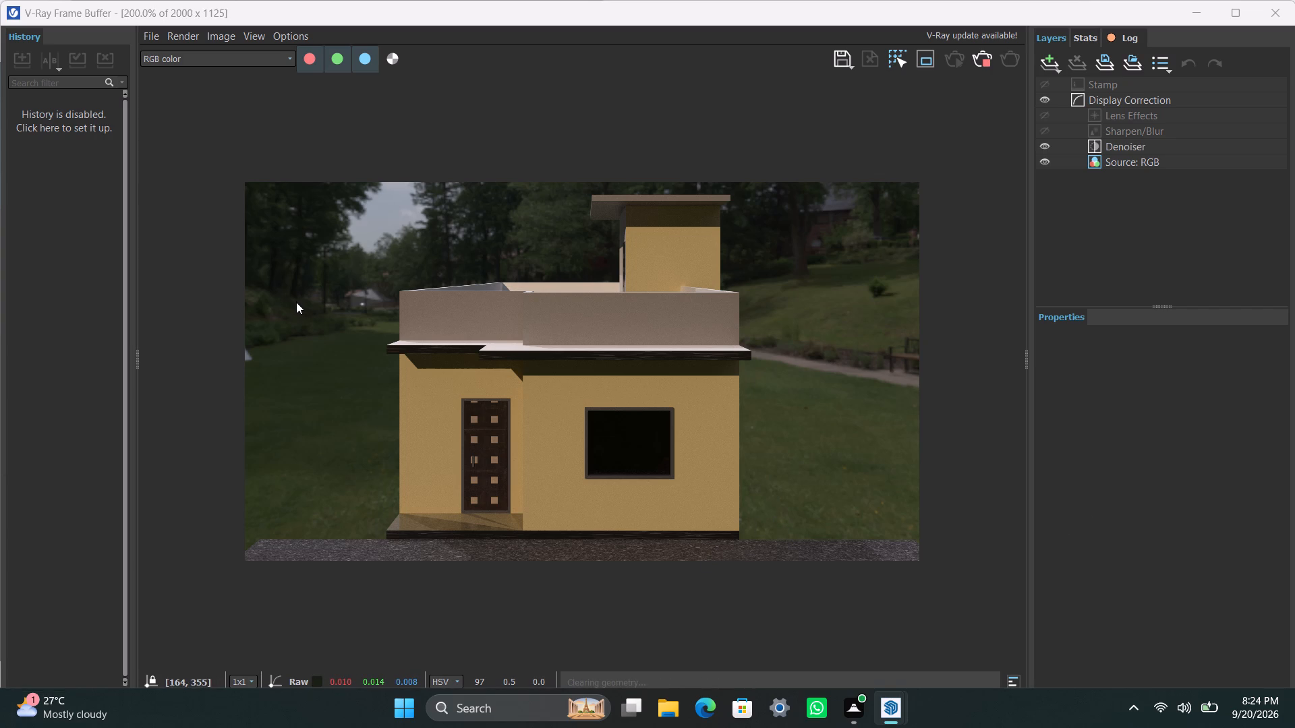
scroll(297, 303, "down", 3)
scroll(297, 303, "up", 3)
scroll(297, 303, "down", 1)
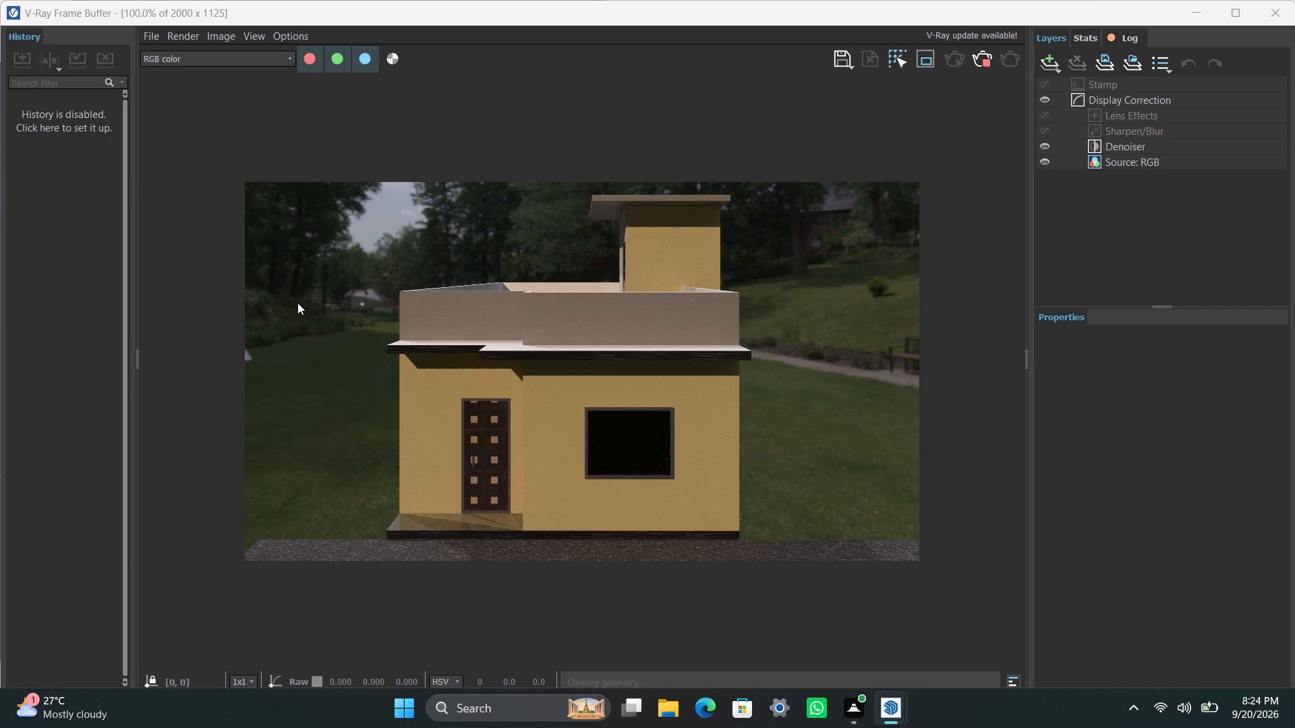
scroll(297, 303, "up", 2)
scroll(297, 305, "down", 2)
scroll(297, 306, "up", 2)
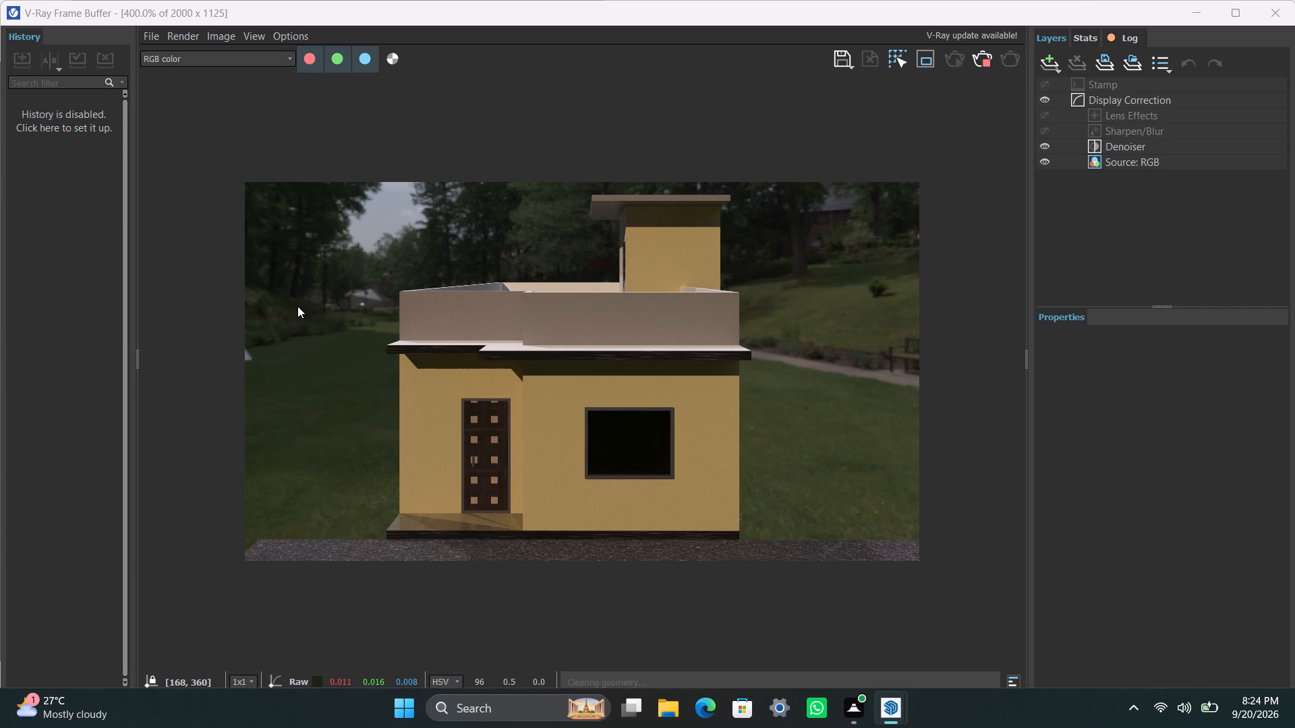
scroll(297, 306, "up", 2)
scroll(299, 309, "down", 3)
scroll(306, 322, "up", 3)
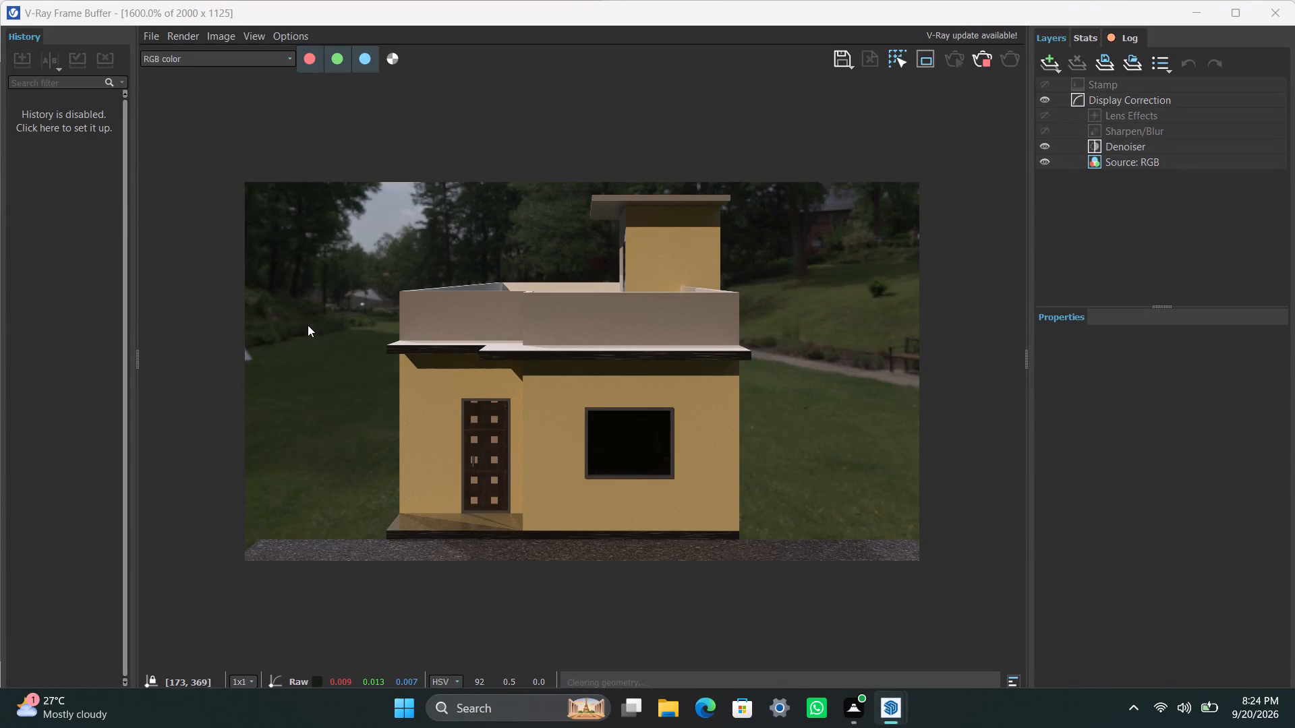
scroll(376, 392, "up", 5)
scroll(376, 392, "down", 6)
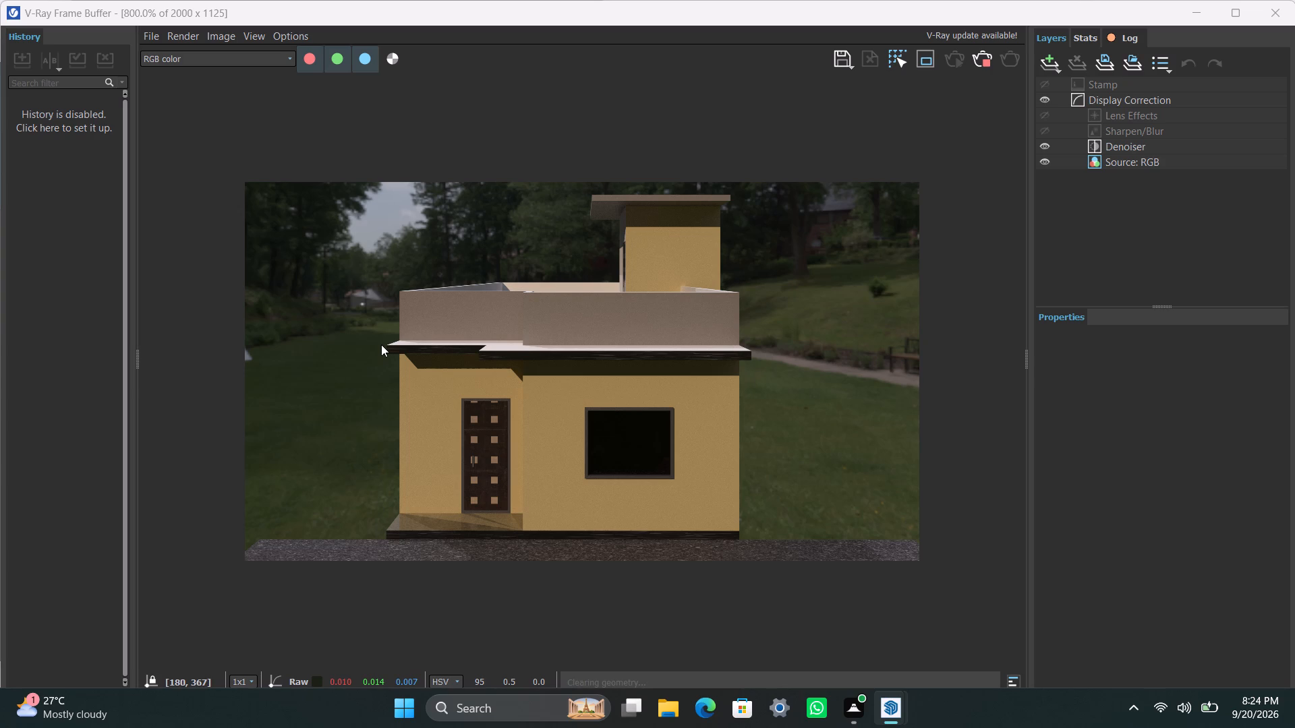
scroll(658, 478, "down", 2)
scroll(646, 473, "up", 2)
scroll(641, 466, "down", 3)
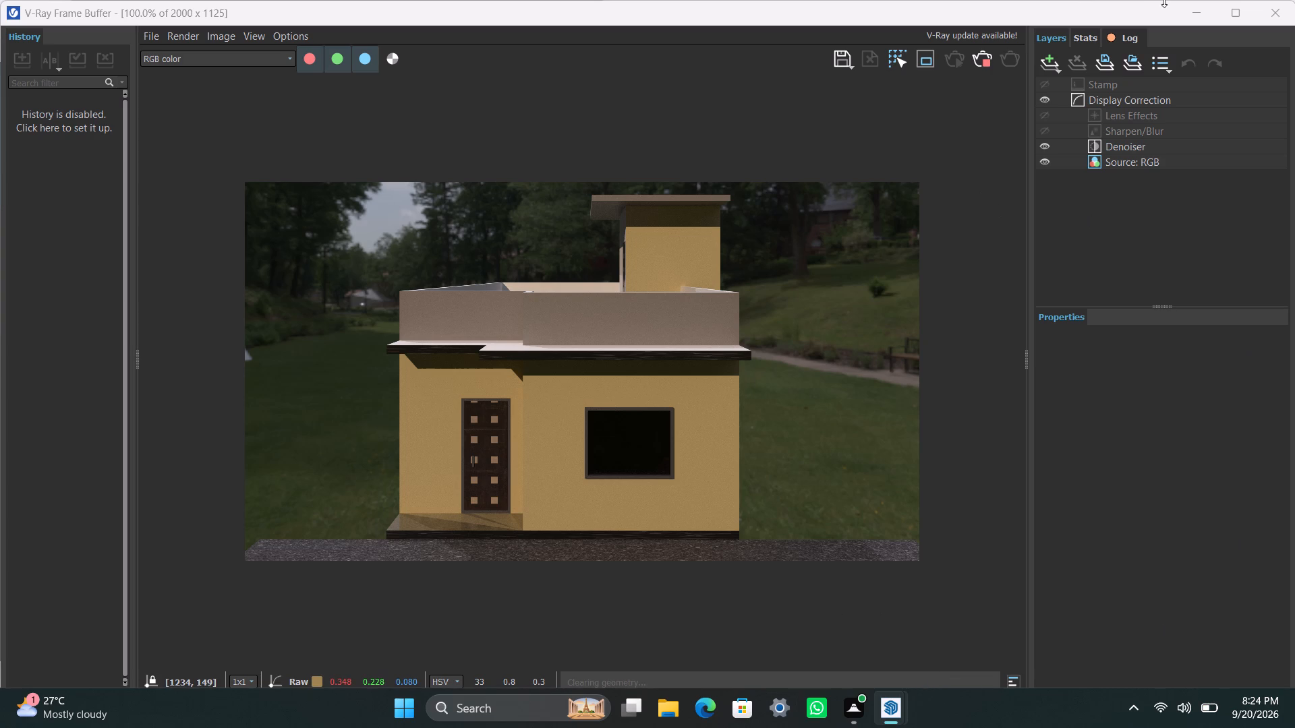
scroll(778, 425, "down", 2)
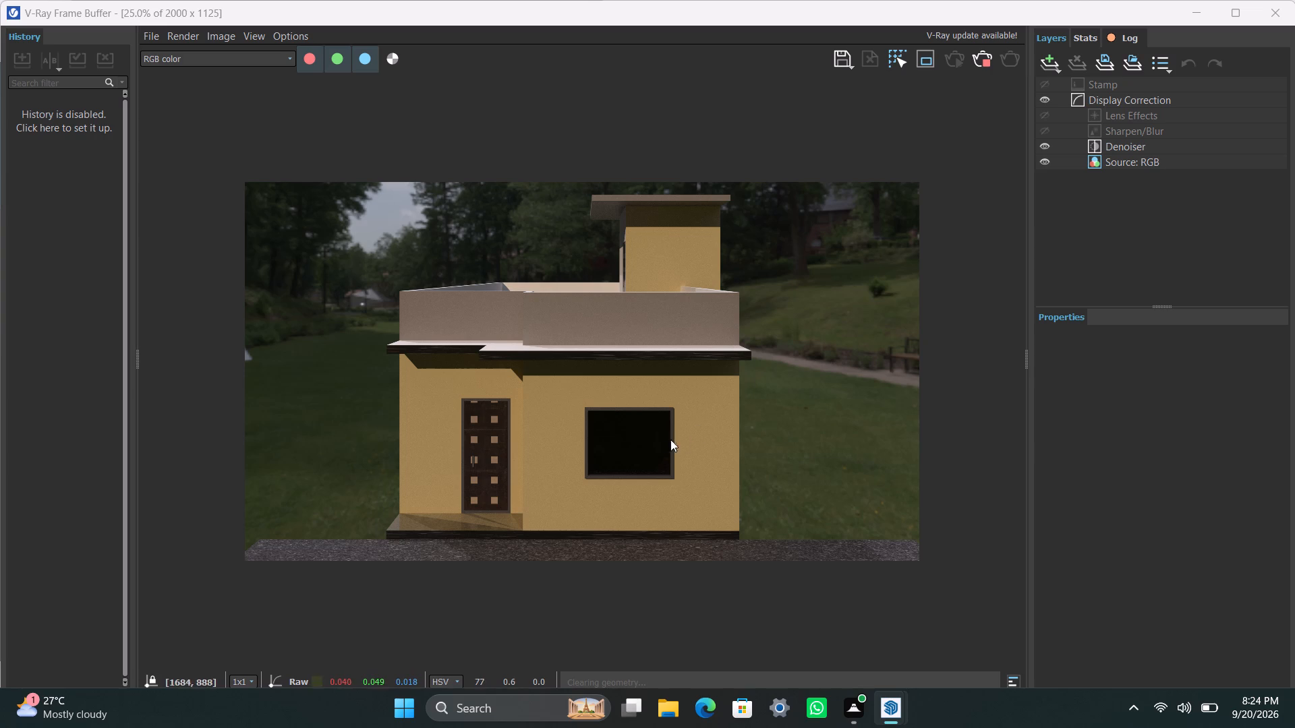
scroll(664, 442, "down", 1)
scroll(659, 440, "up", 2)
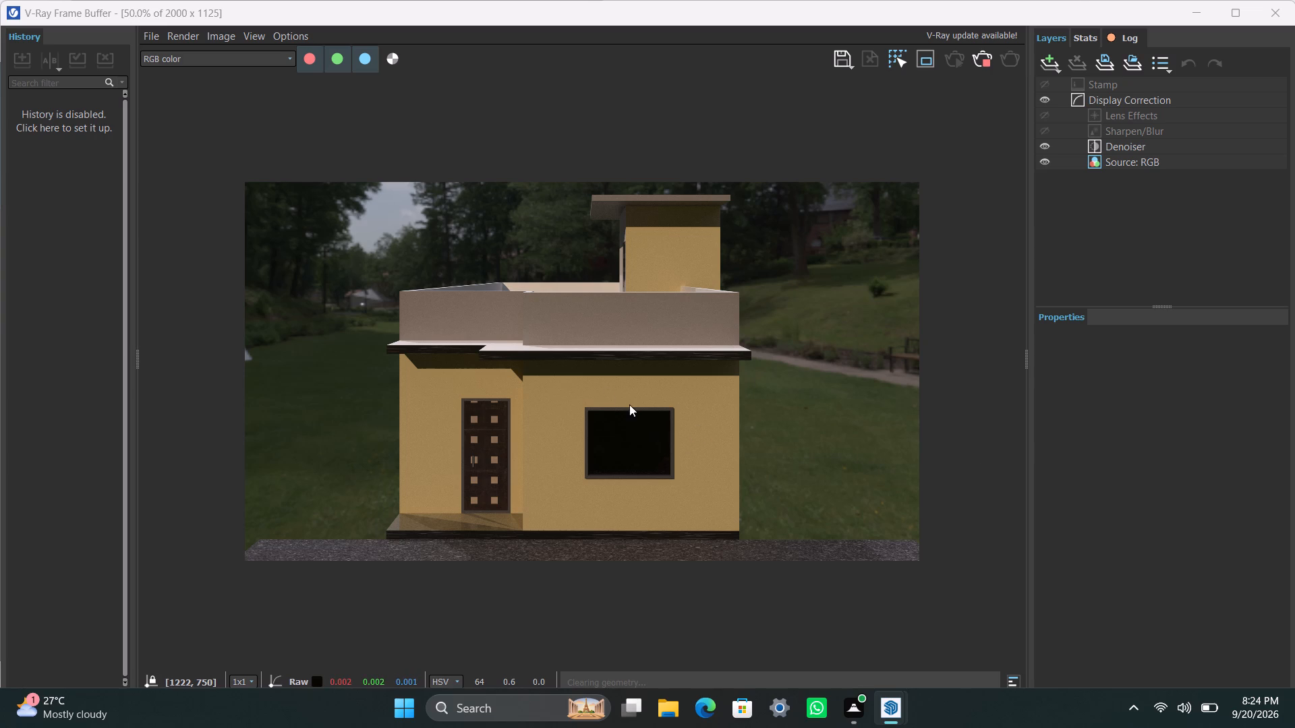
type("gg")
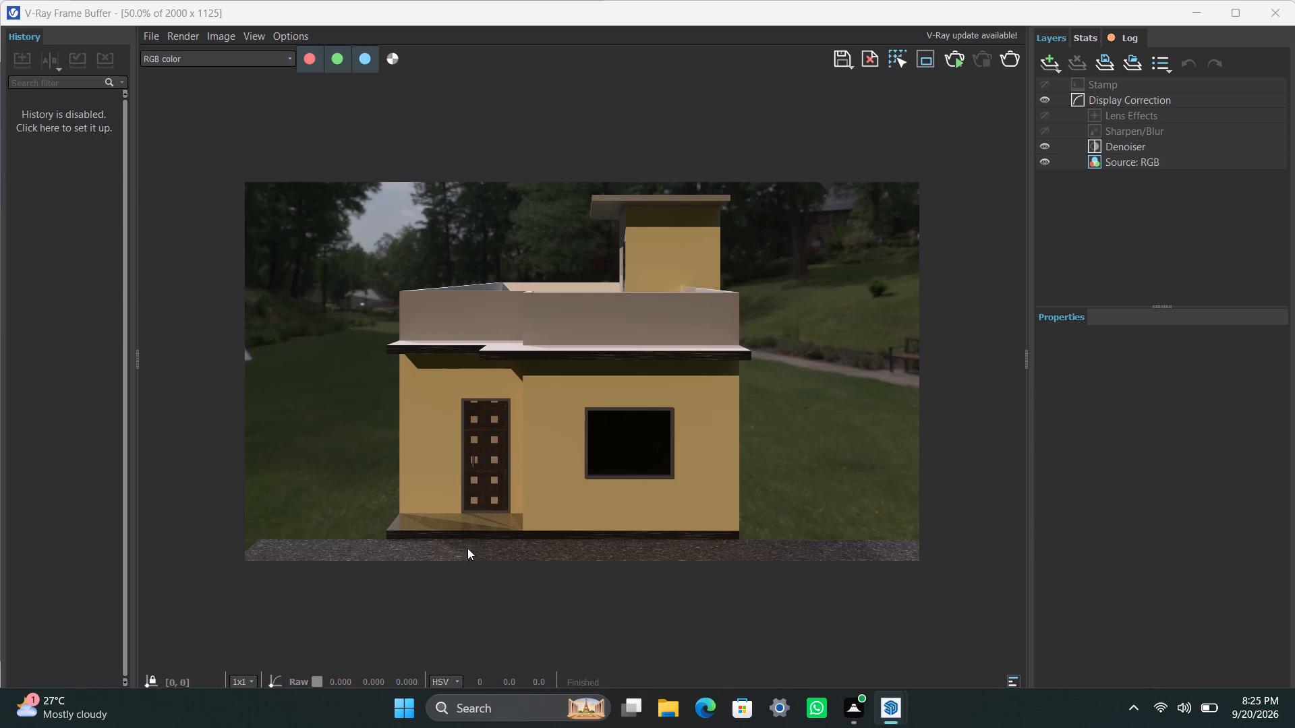
Examine the finished, denoised front-view render at different zoom levels, checking the window, facade and overall composition.
scroll(662, 574, "down", 1)
scroll(658, 543, "up", 2)
scroll(625, 446, "down", 2)
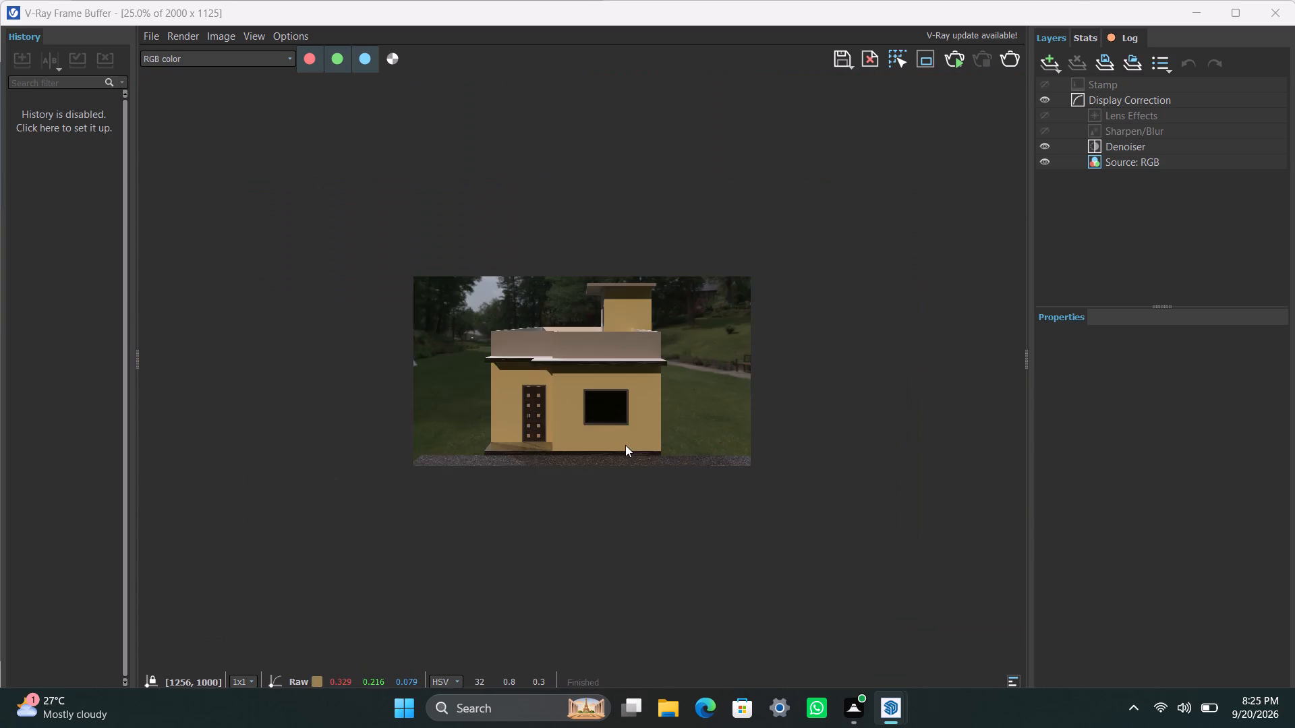
scroll(625, 445, "up", 2)
scroll(625, 444, "down", 1)
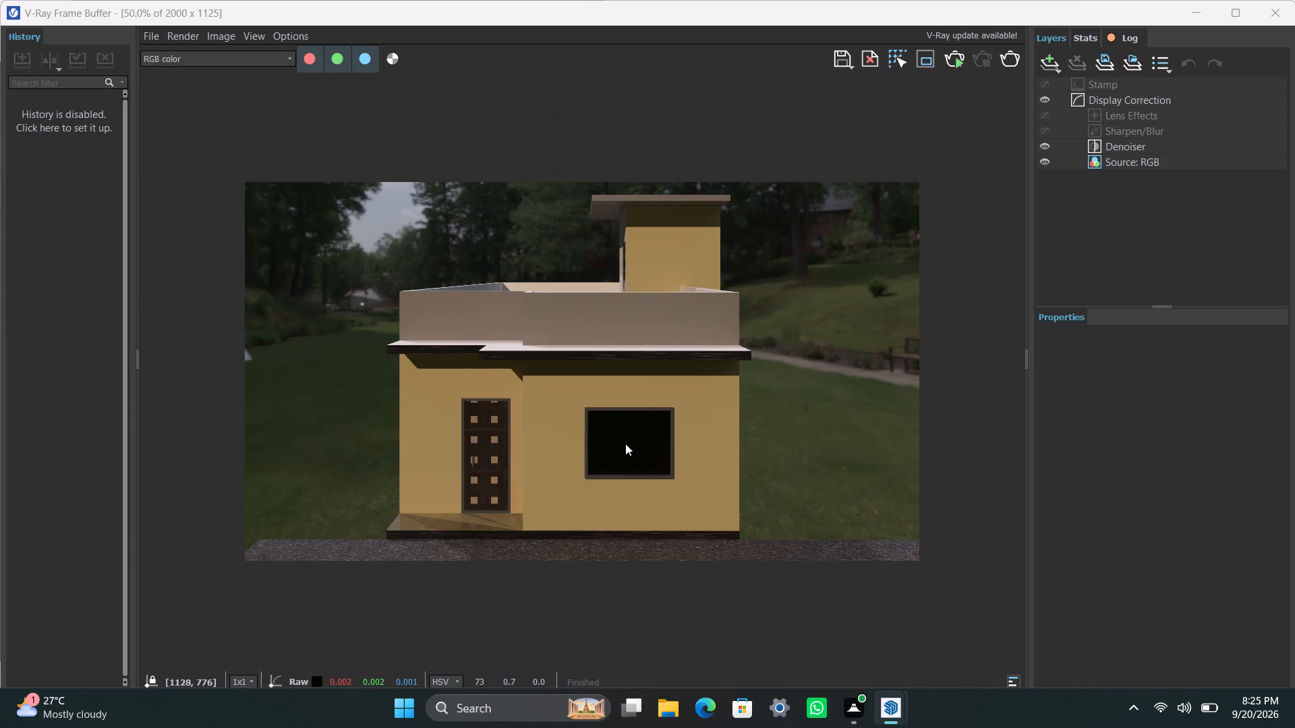
scroll(625, 444, "down", 1)
scroll(637, 416, "up", 2)
scroll(635, 408, "down", 1)
scroll(635, 405, "up", 1)
scroll(636, 397, "down", 1)
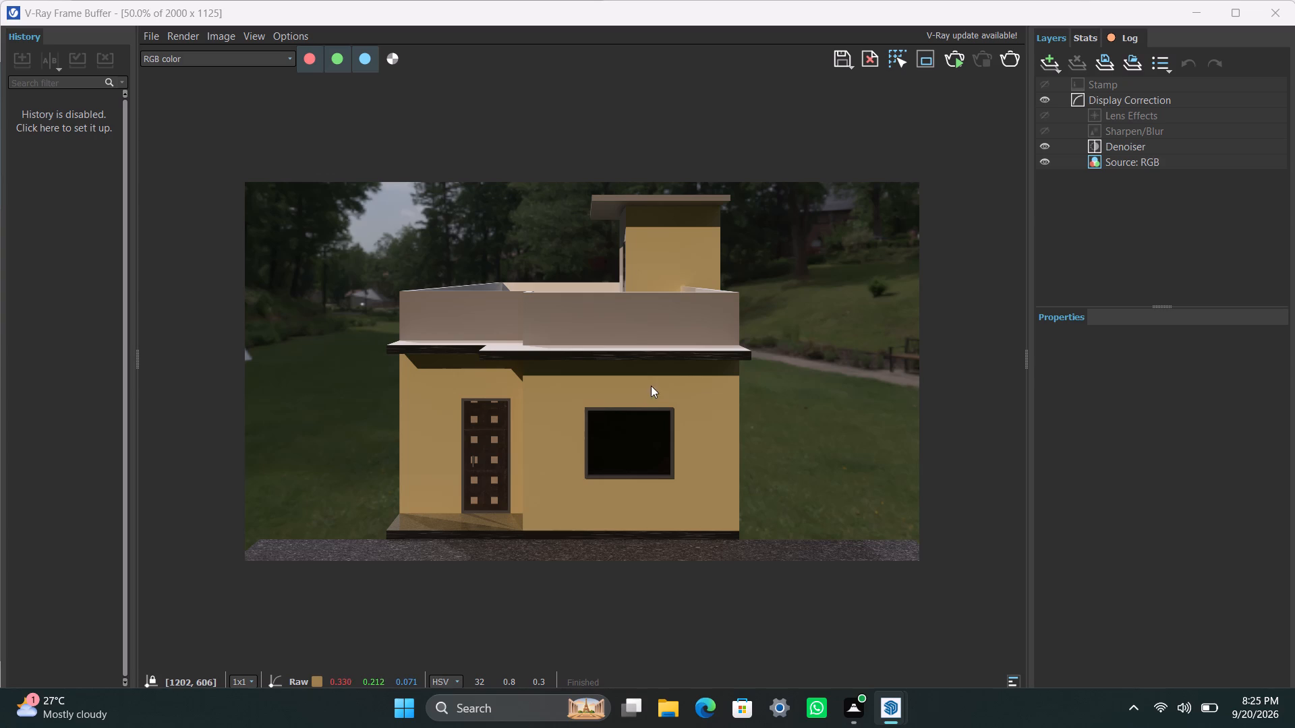
scroll(621, 481, "down", 1)
scroll(623, 473, "up", 2)
scroll(628, 428, "down", 2)
scroll(628, 428, "up", 2)
scroll(628, 428, "down", 1)
key("space")
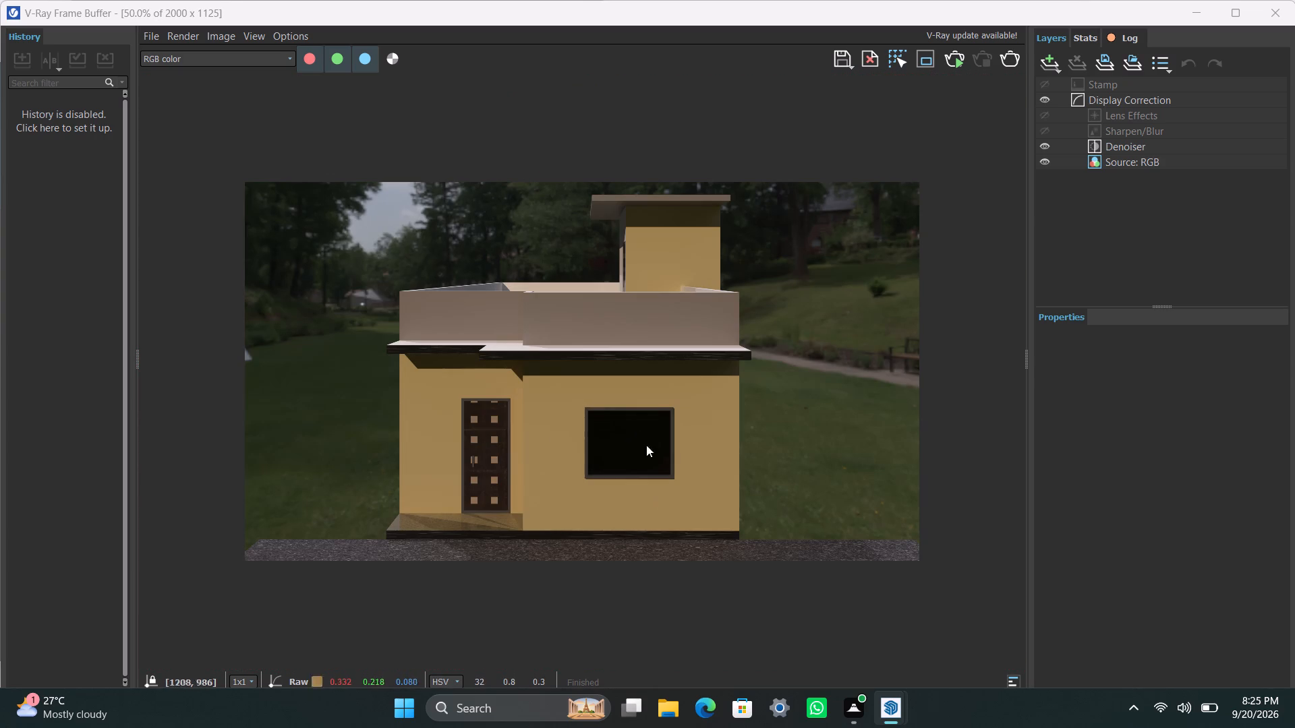
key("space")
scroll(614, 465, "down", 1)
scroll(624, 451, "up", 1)
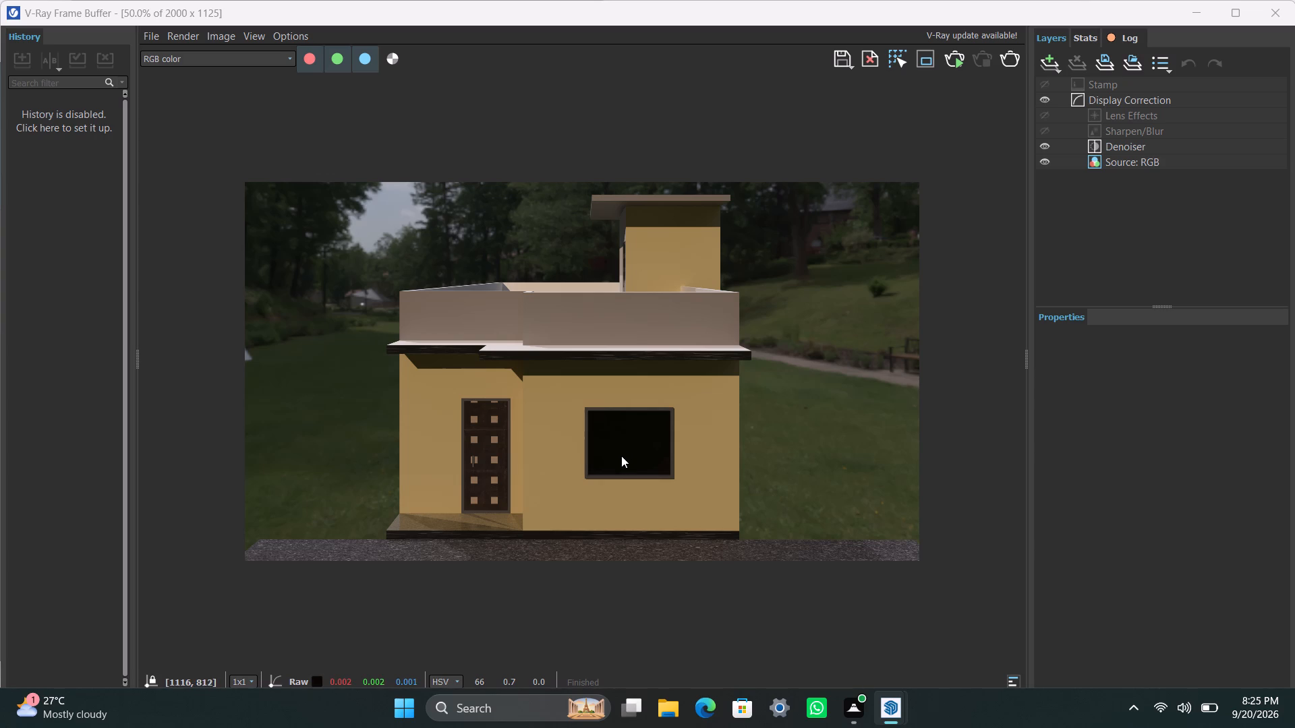
Examine the finished front-view render up close and as a whole, checking the window, door, parapet and background.
scroll(707, 374, "up", 1)
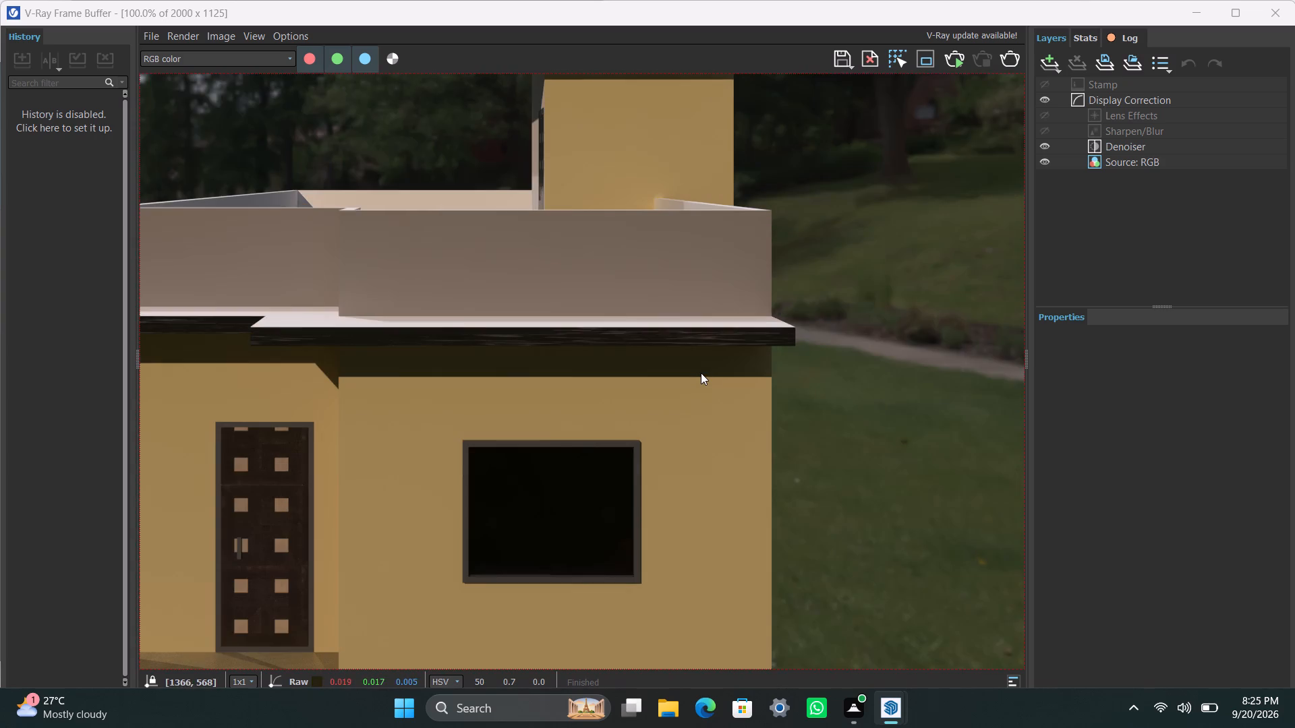
scroll(701, 373, "down", 1)
scroll(701, 373, "up", 1)
scroll(701, 373, "down", 1)
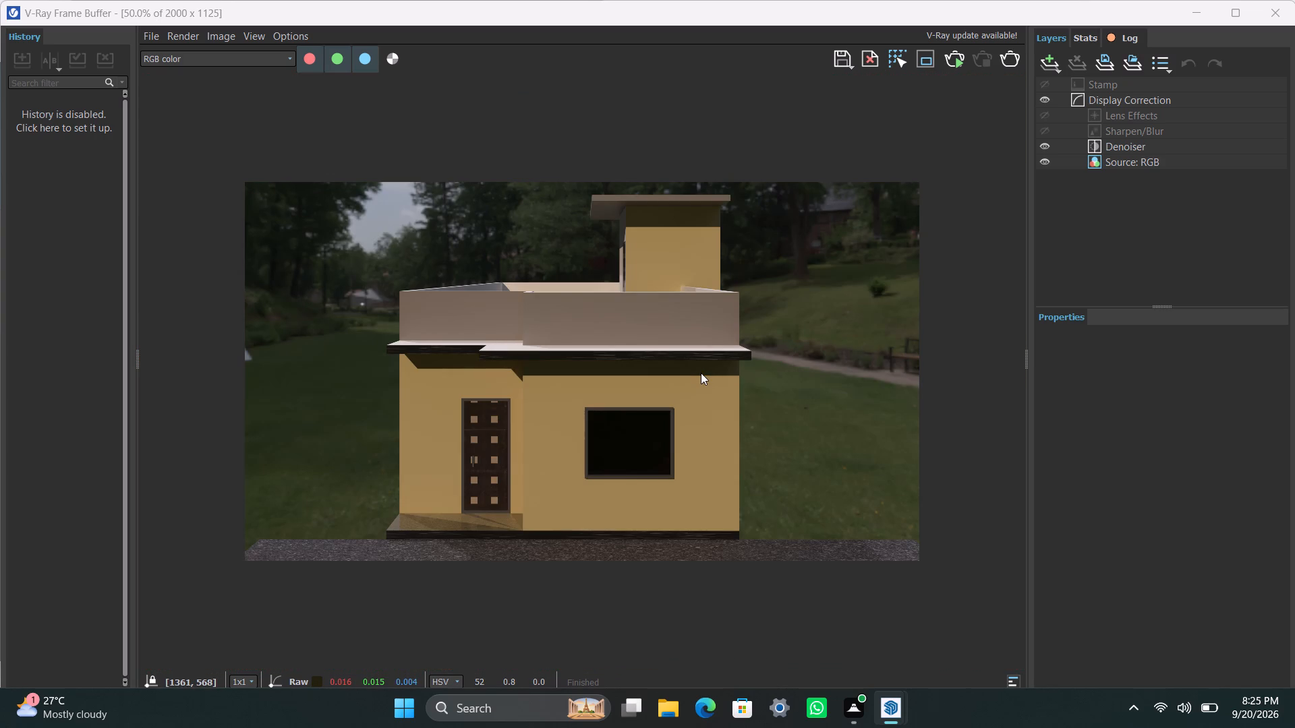
scroll(698, 373, "down", 1)
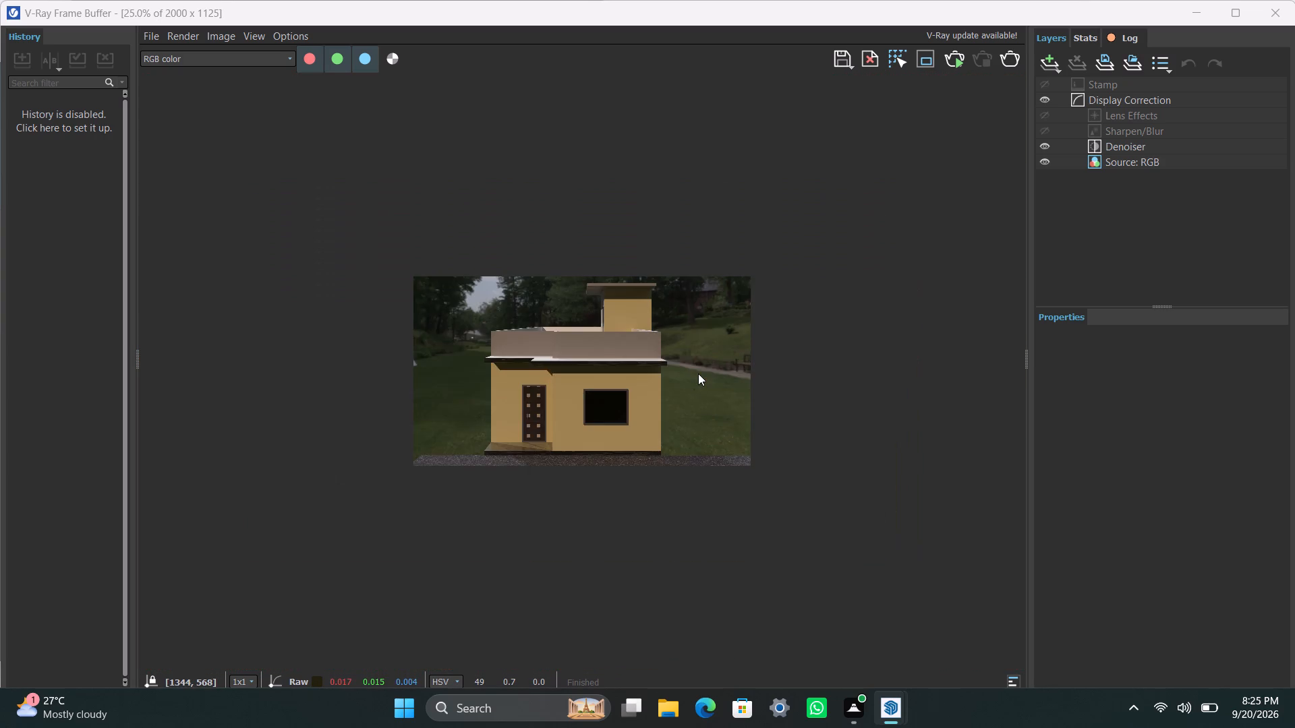
scroll(698, 373, "up", 3)
scroll(698, 373, "down", 2)
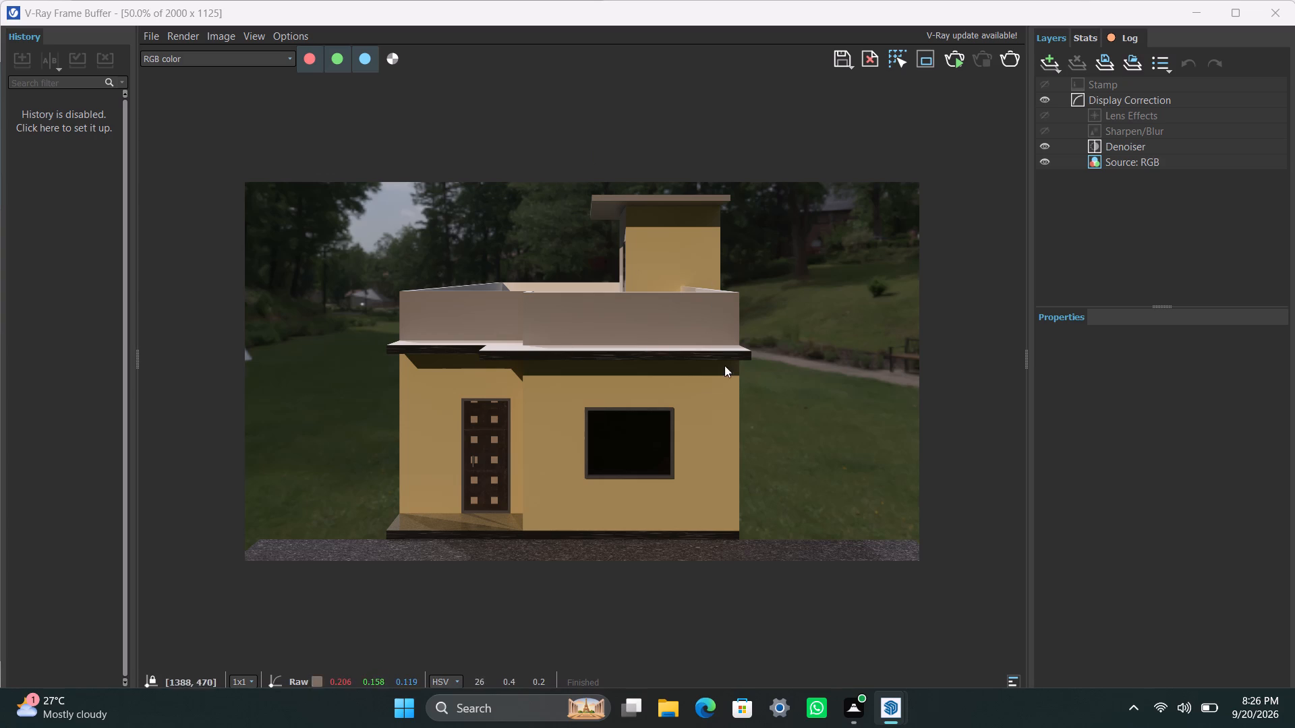
scroll(726, 371, "down", 2)
scroll(727, 382, "up", 2)
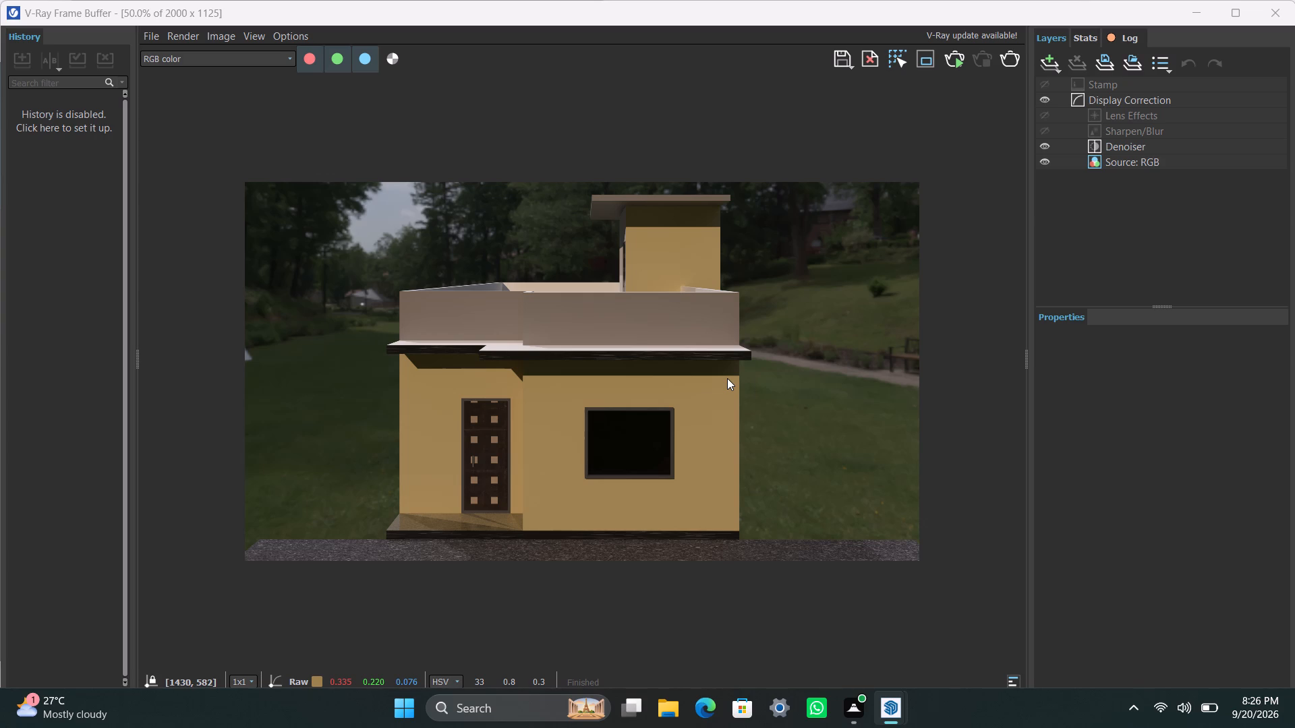
scroll(773, 391, "up", 1)
scroll(773, 392, "down", 1)
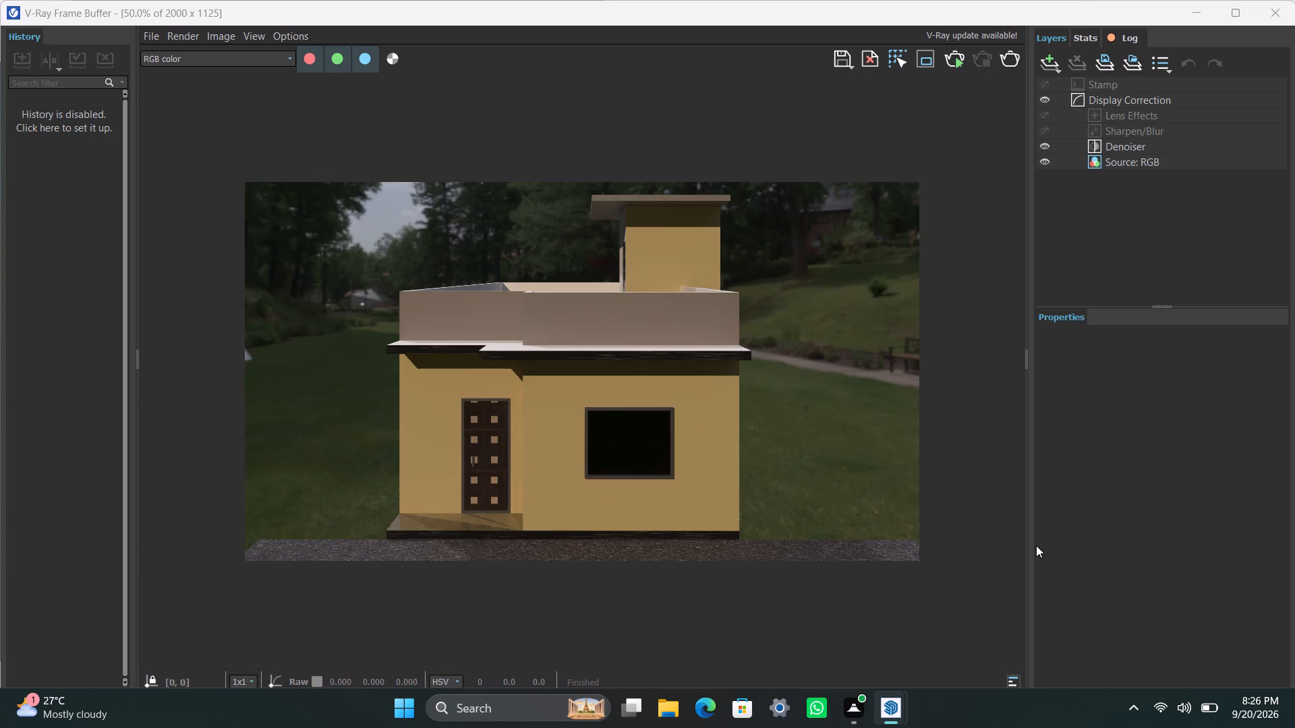
Clear the render, Asset Editor and Cosmos windows and the V-Ray for SketchUp tool strip away from the model's front view.
left_click(1196, 13)
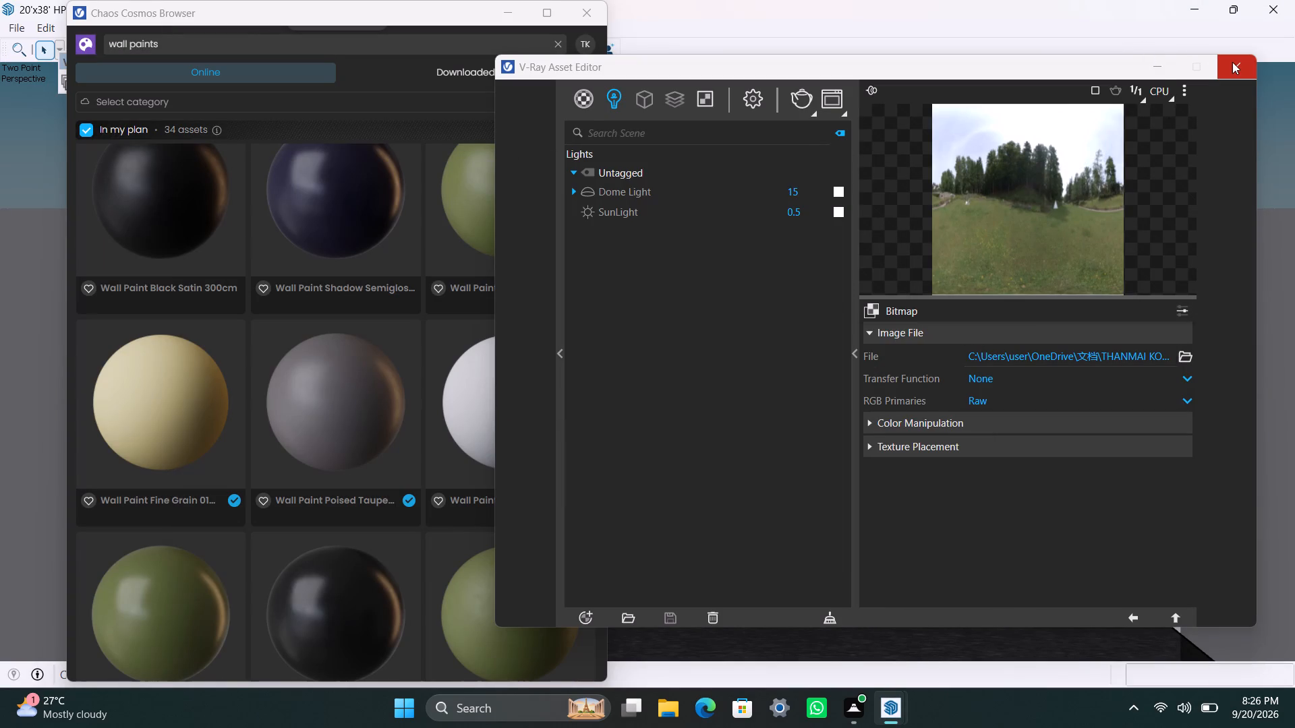
left_click(1158, 67)
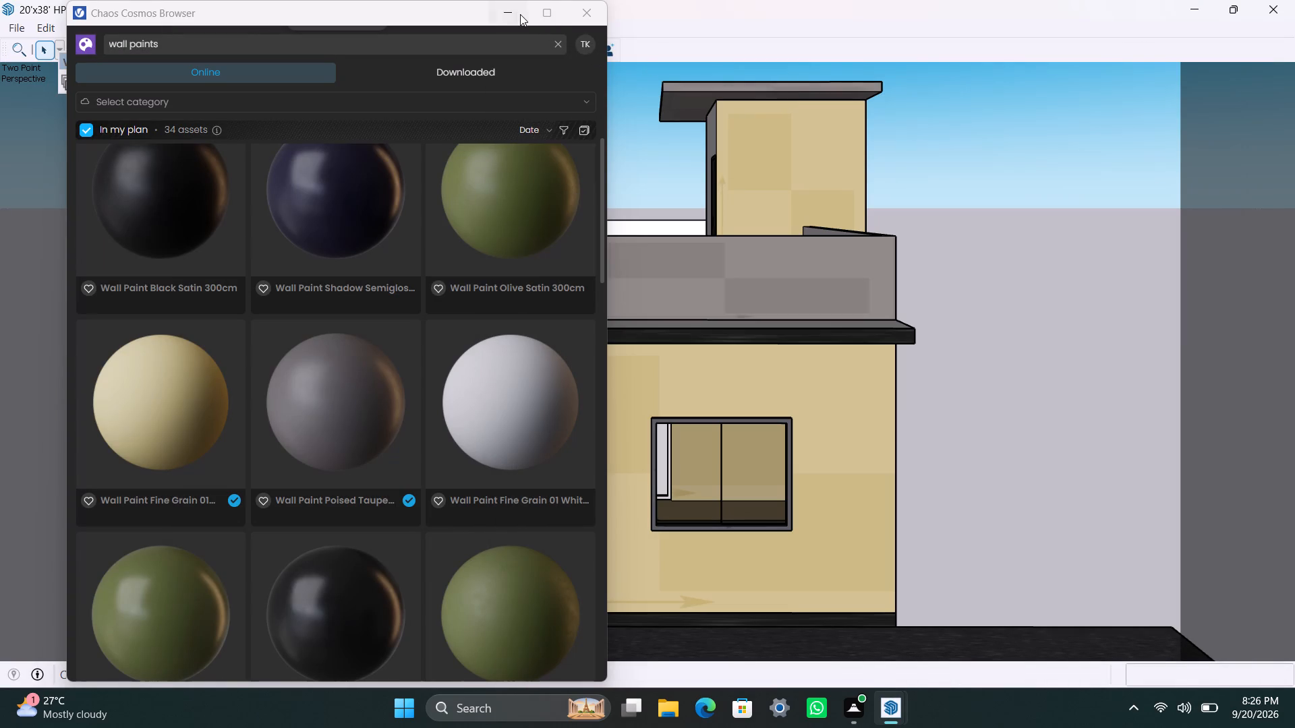
left_click(513, 11)
scroll(768, 471, "down", 1)
scroll(768, 471, "up", 2)
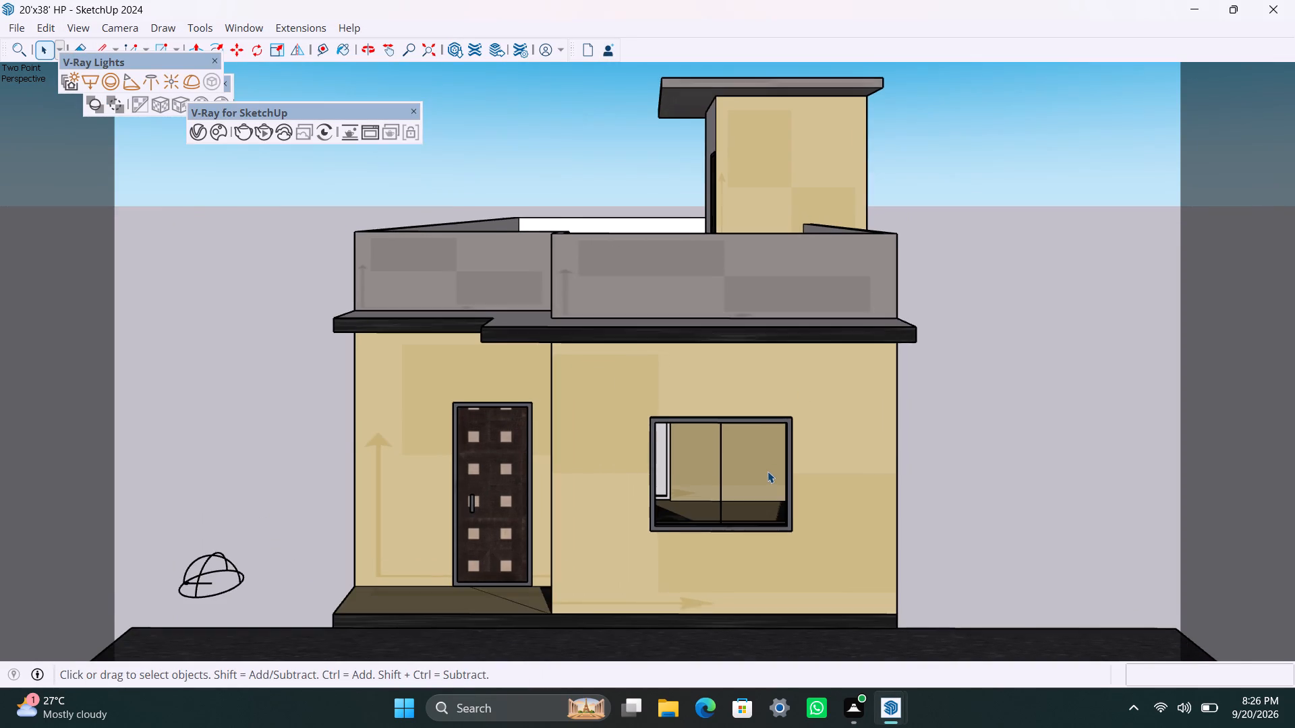
scroll(767, 471, "down", 1)
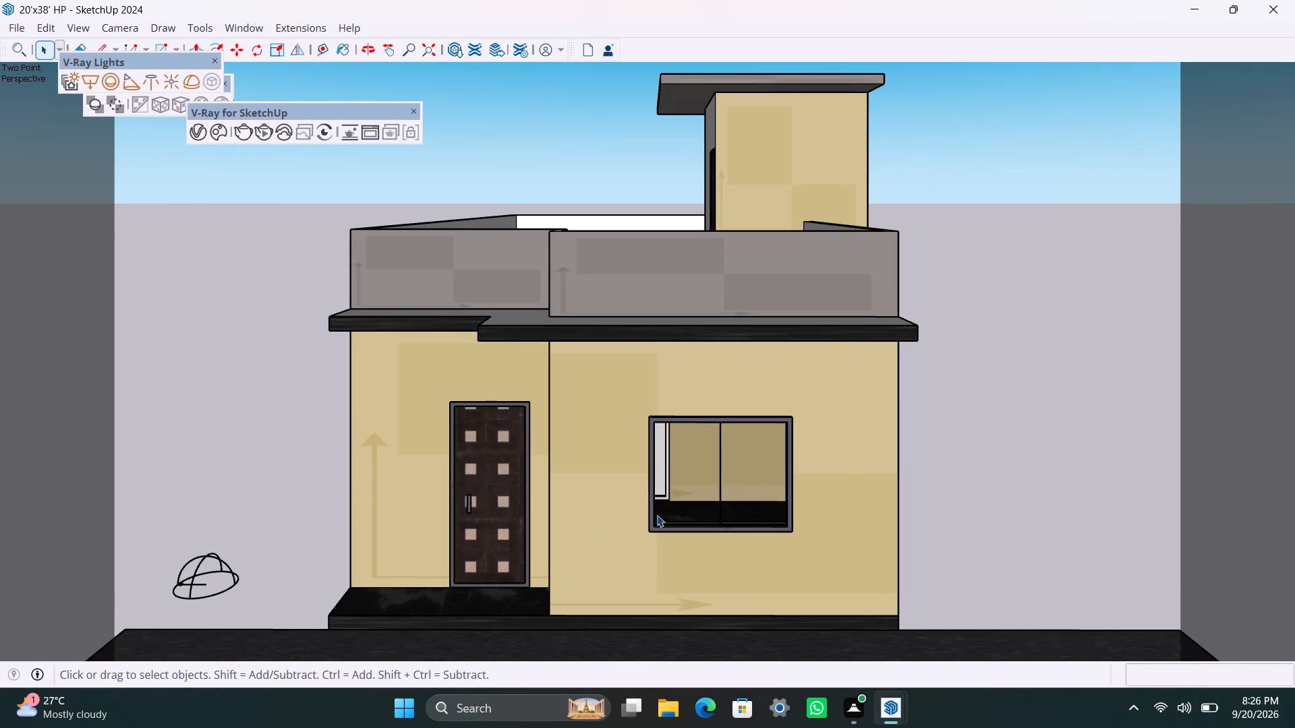
left_click(412, 109)
Delete the dome light object standing beside the house.
left_click(213, 578)
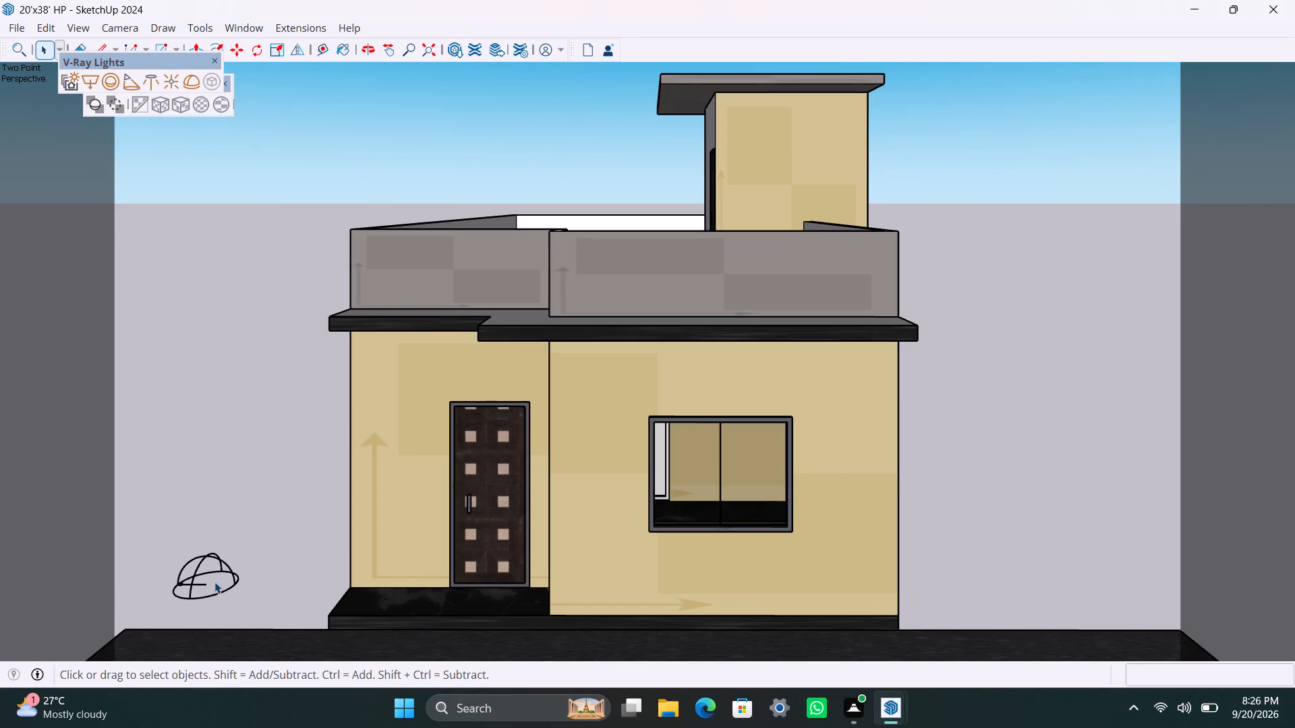
left_click(214, 586)
left_click(219, 595)
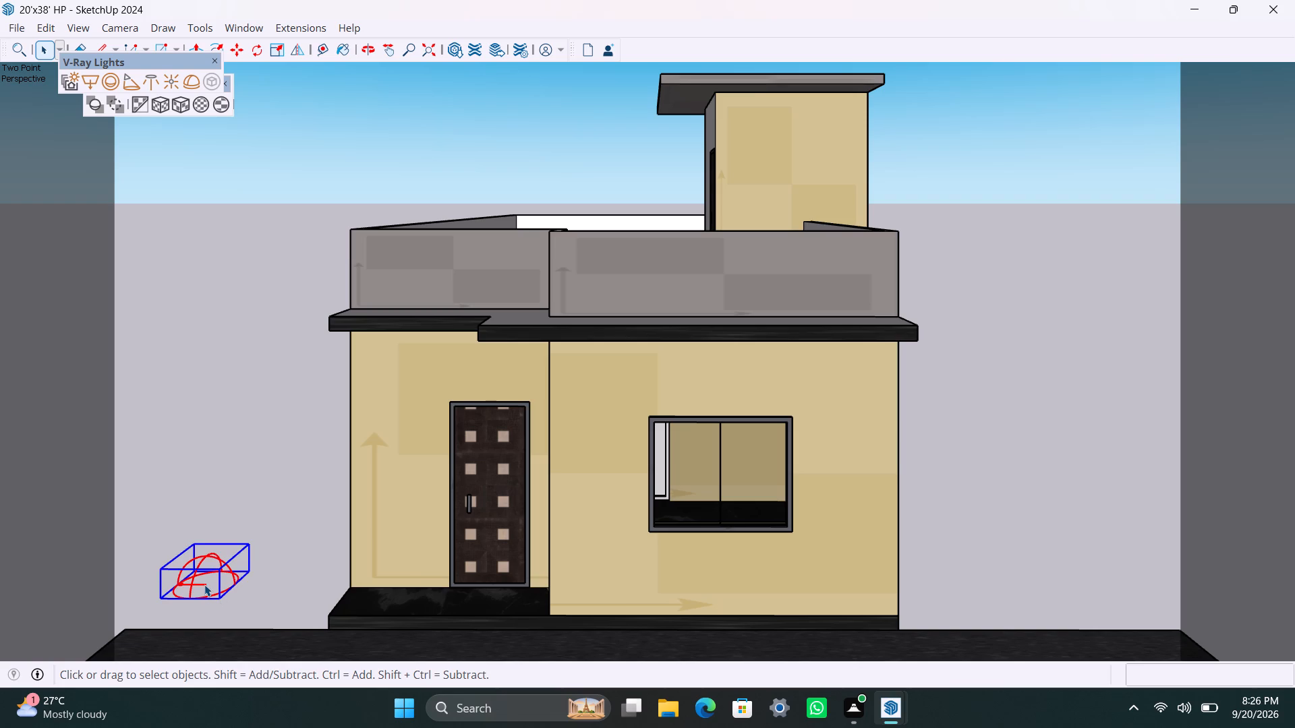
key("Delete")
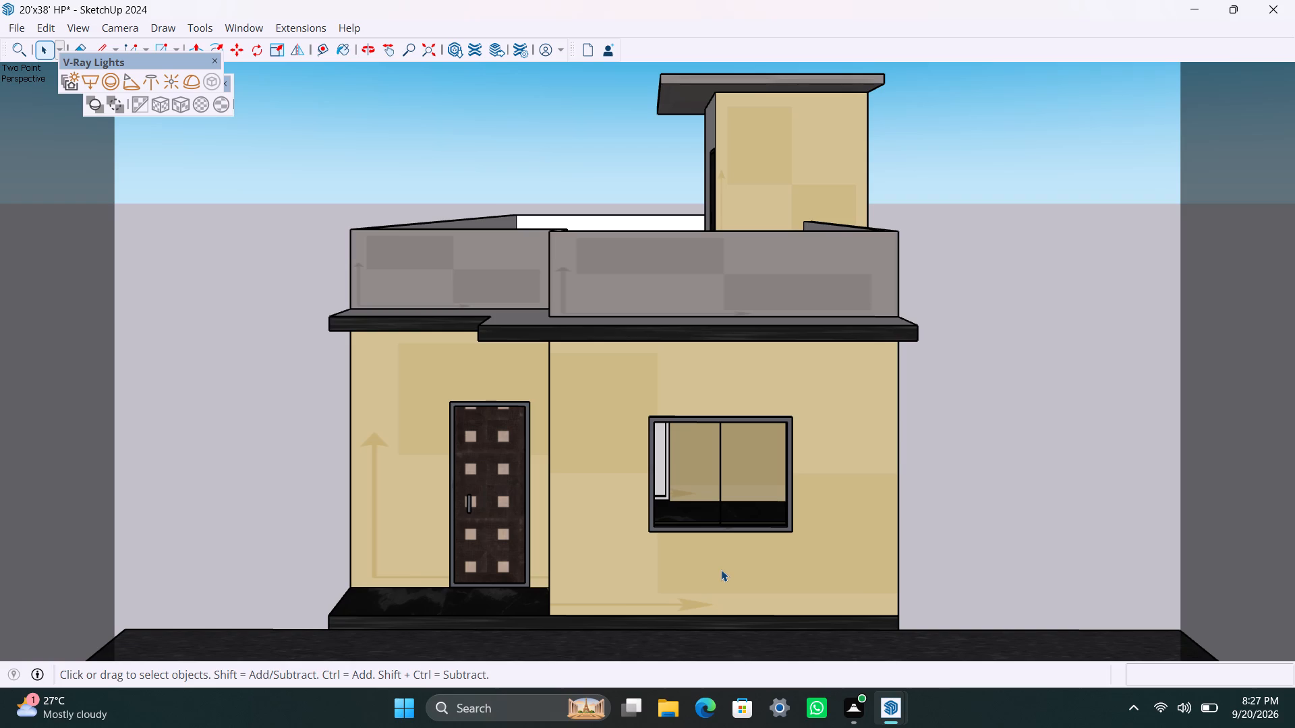
Switch to Snipping Tool and capture a rectangular snip of the whole house front, from the stair-room roof to the ground.
scroll(780, 466, "up", 1)
scroll(780, 466, "down", 1)
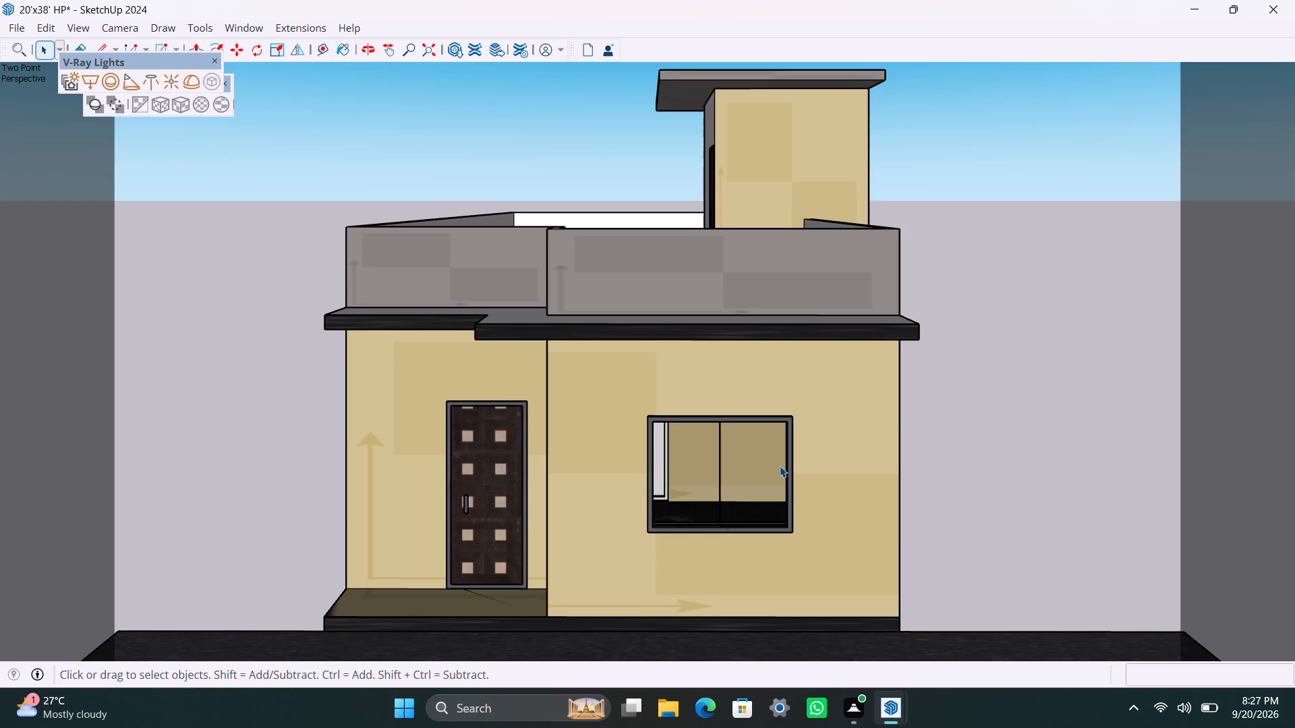
left_click(488, 712)
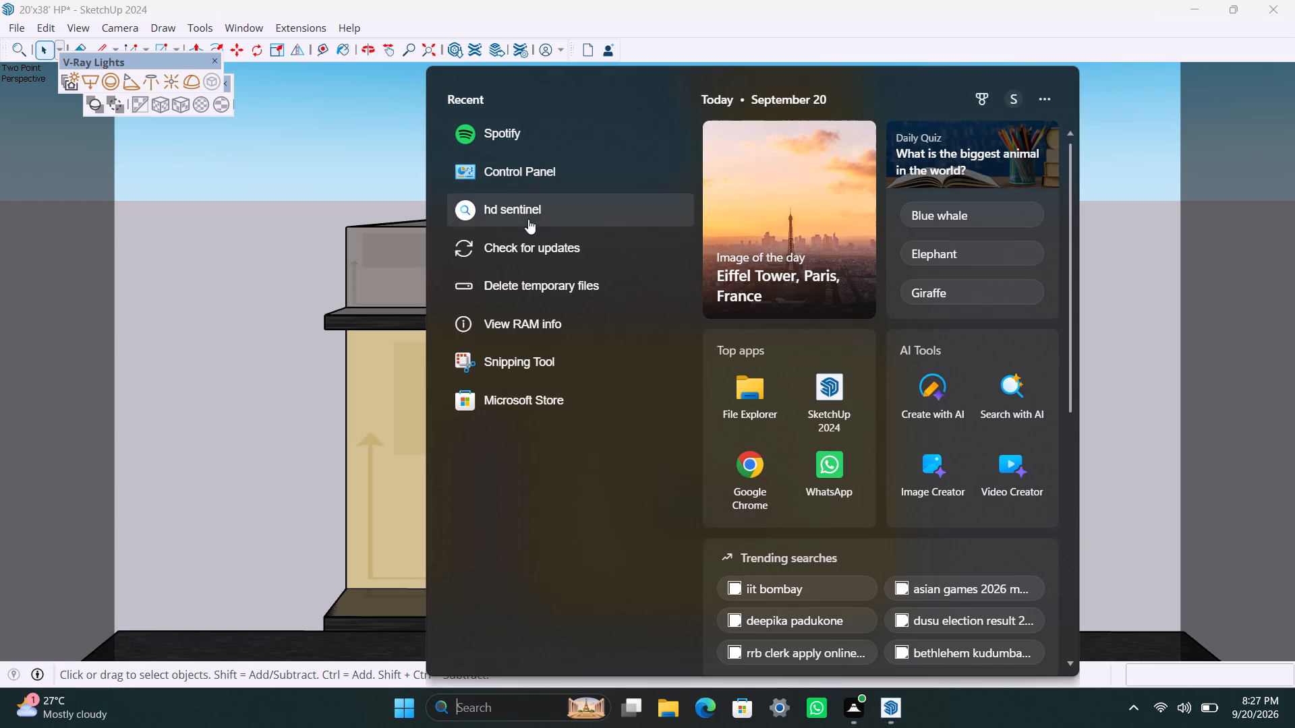
left_click(538, 361)
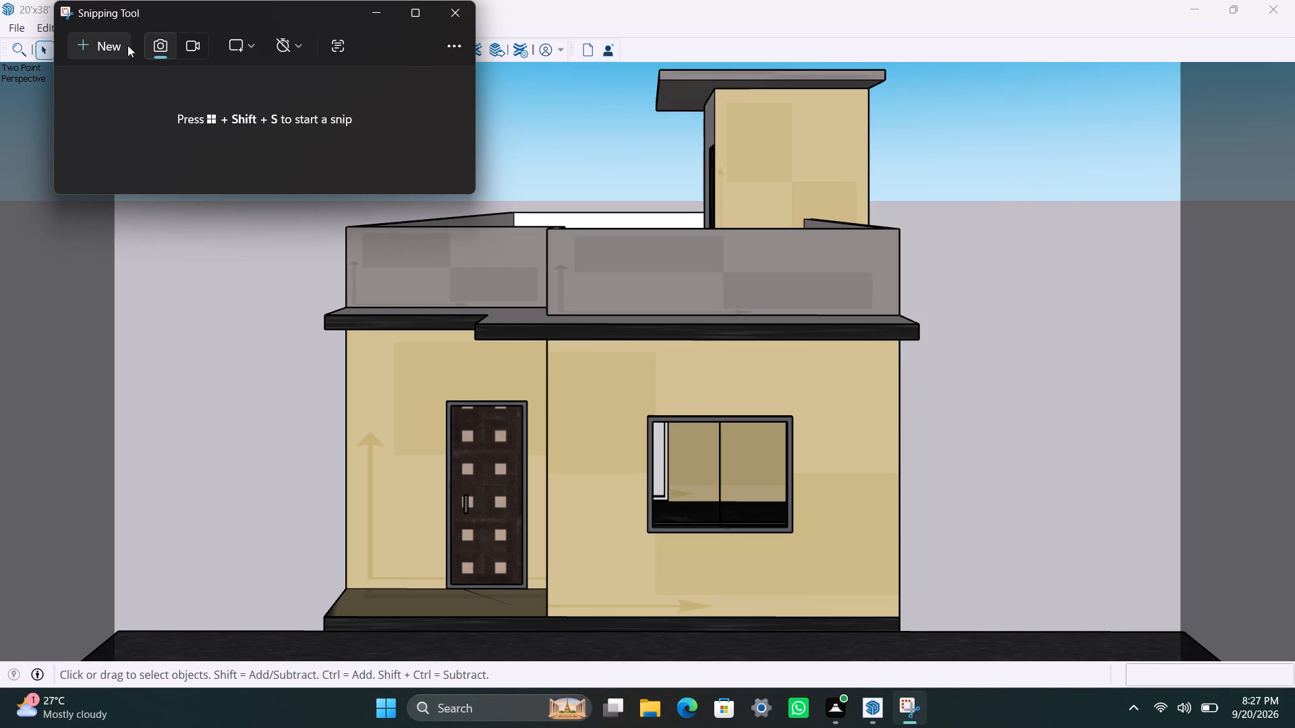
left_click(90, 42)
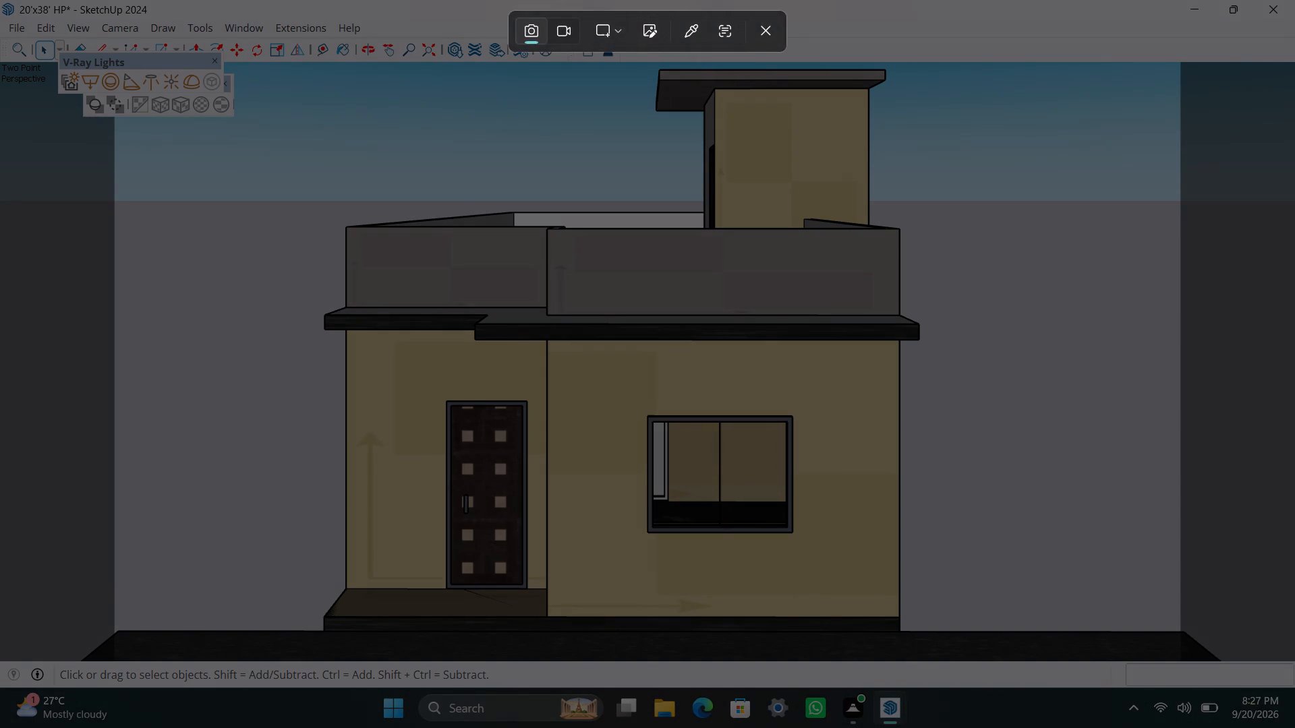
left_click_drag(256, 66, 993, 667)
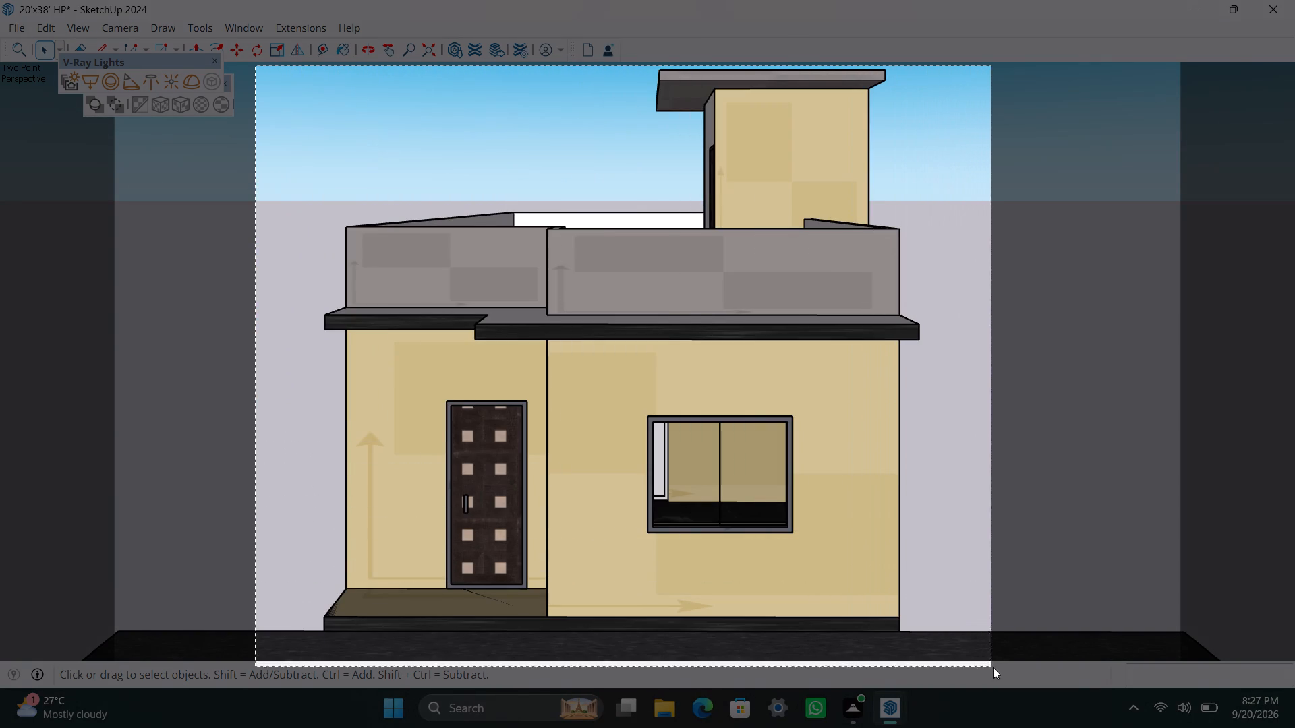
left_click_drag(993, 667, 1016, 659)
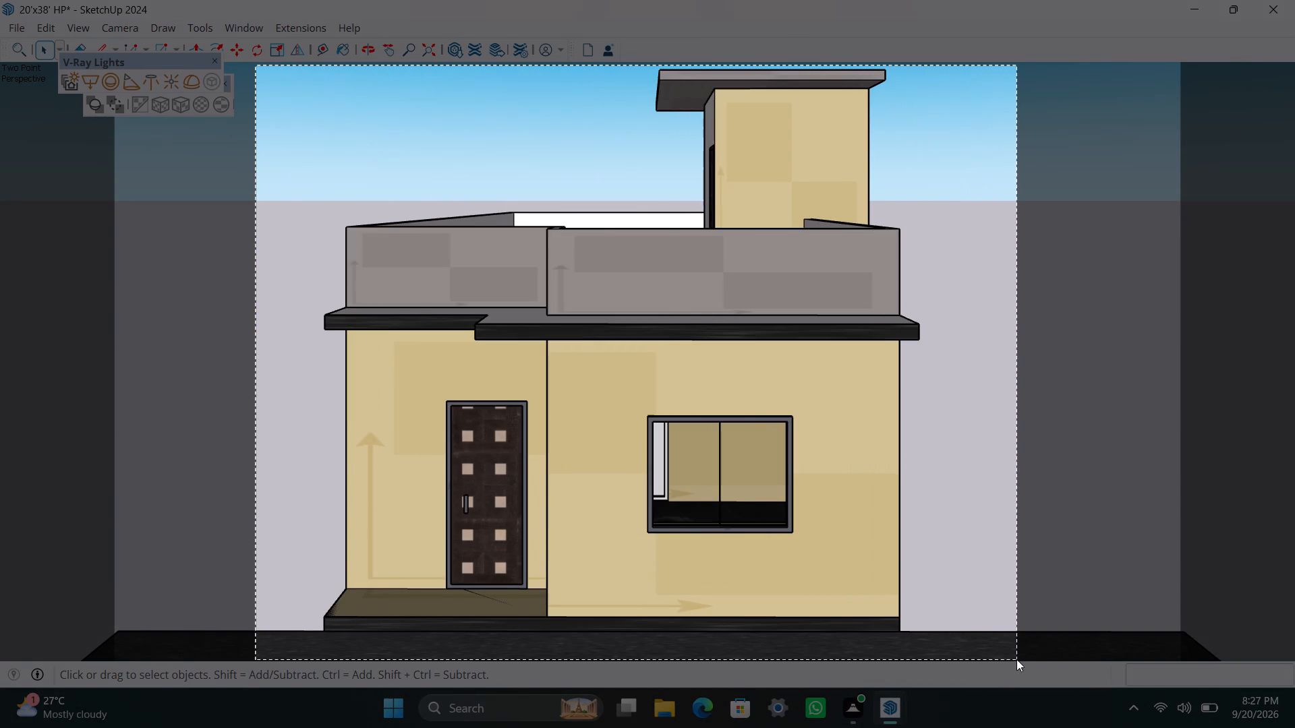
left_click_drag(1016, 659, 1006, 659)
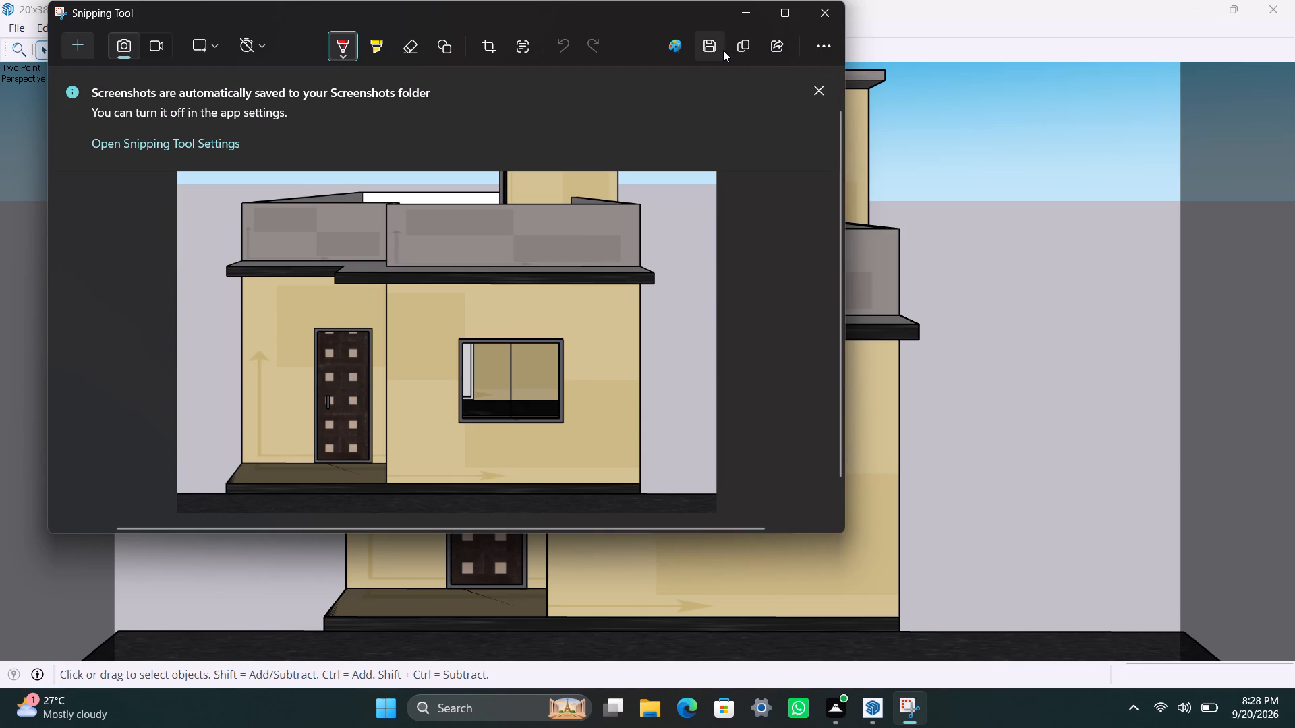
Save the snip as a PNG named 20'x38' HP 3D in the internship photos folder and close Snipping Tool.
left_click(723, 49)
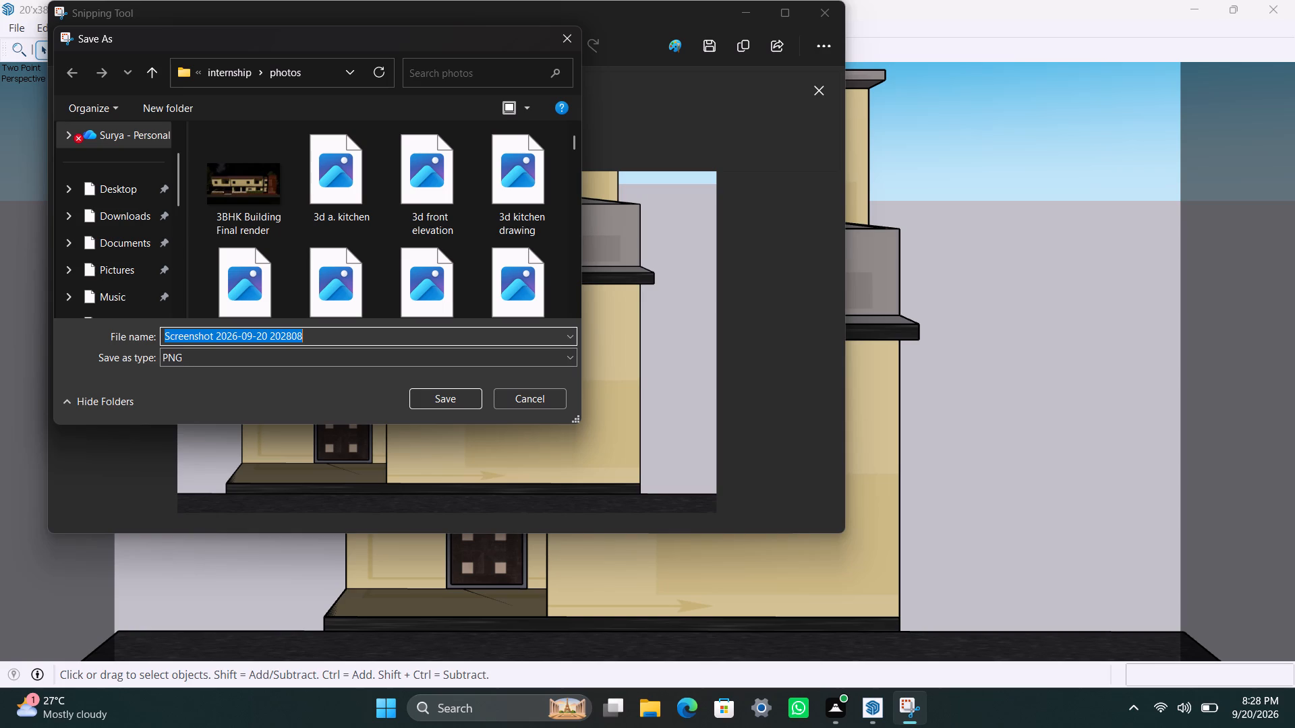
type("20'38'")
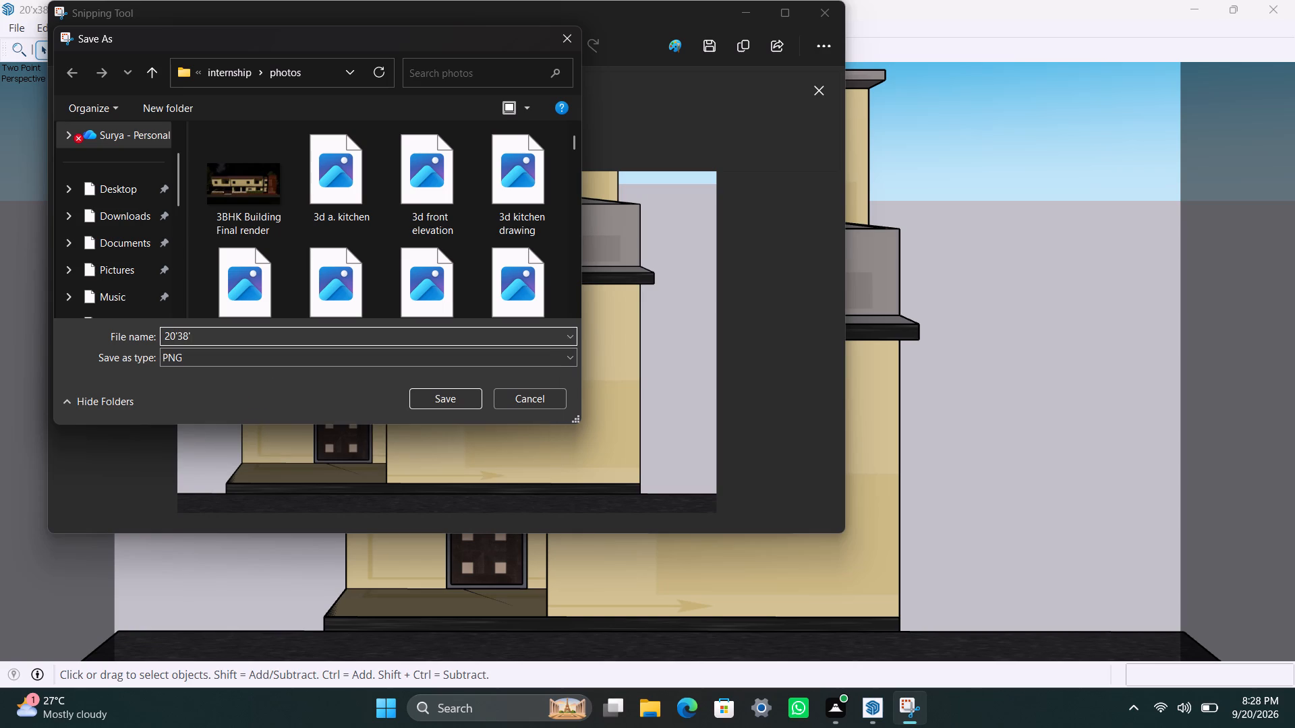
key("Left")
key("Left")
key("Left")
key("x")
key("Right")
key("Right")
key("Right")
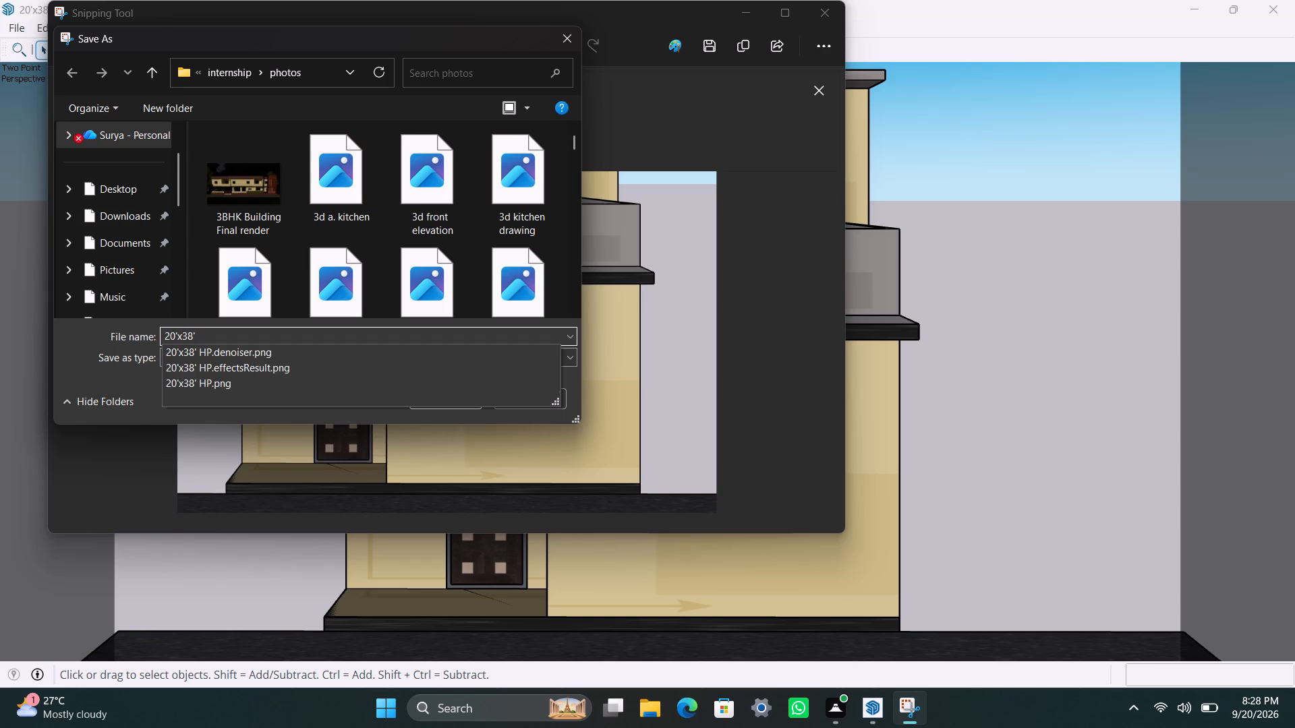
key("space")
type("HP")
key("space")
type("3D")
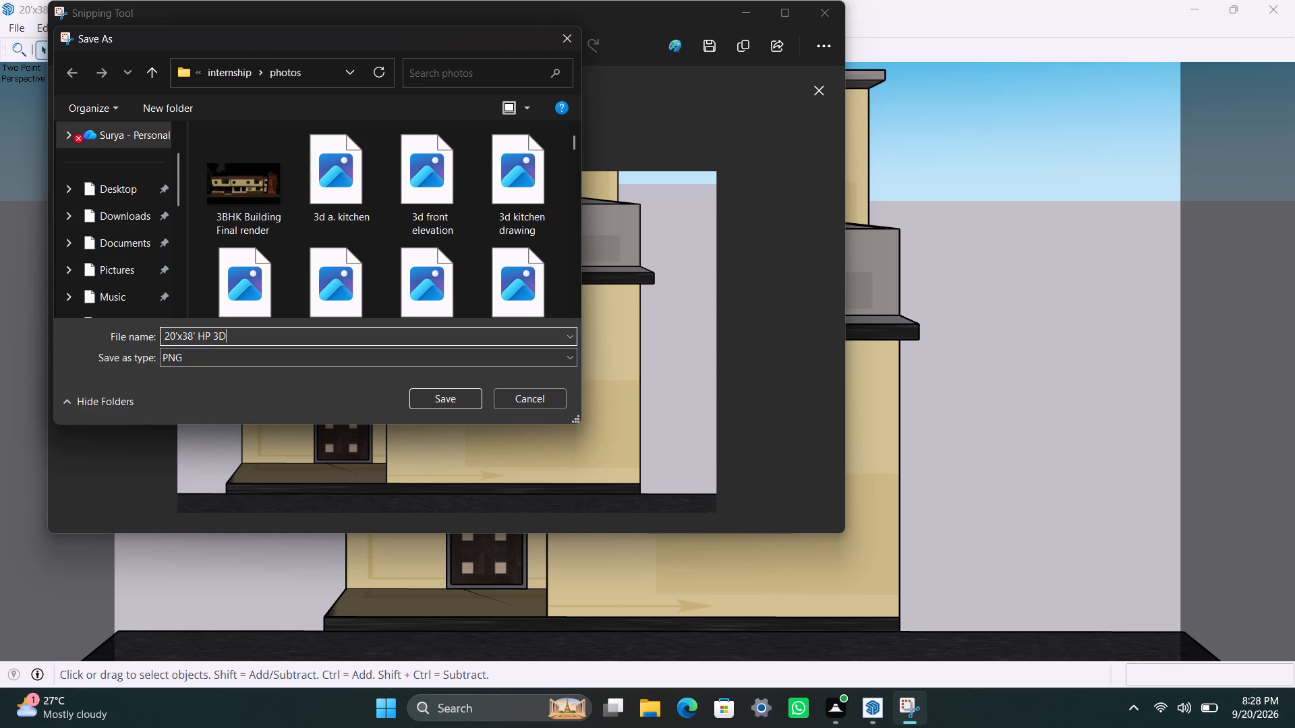
left_click(434, 406)
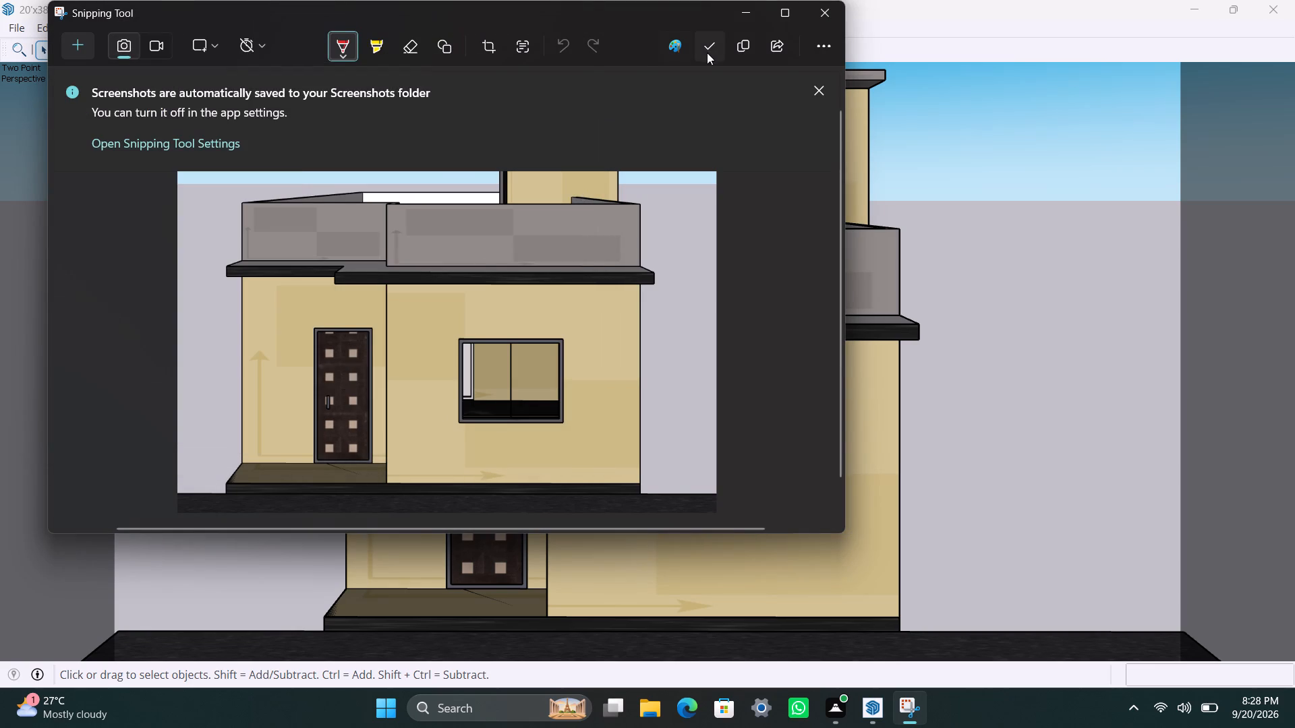
left_click(827, 6)
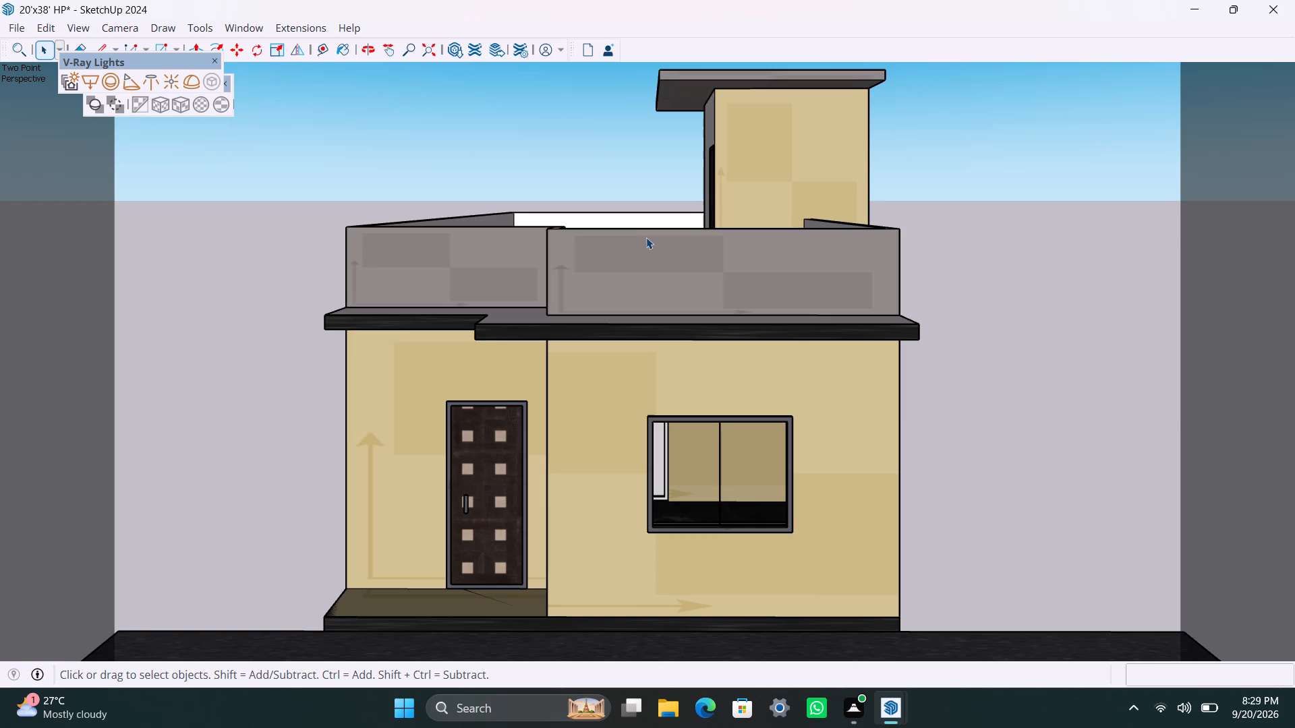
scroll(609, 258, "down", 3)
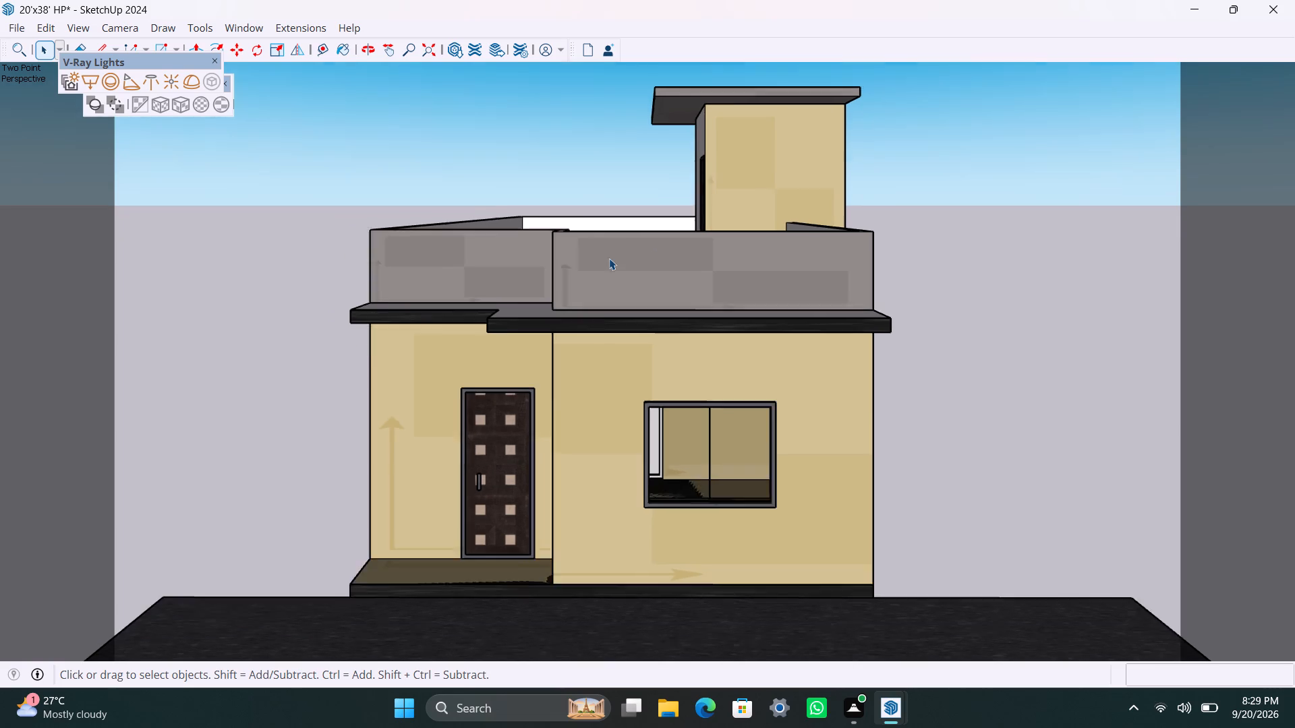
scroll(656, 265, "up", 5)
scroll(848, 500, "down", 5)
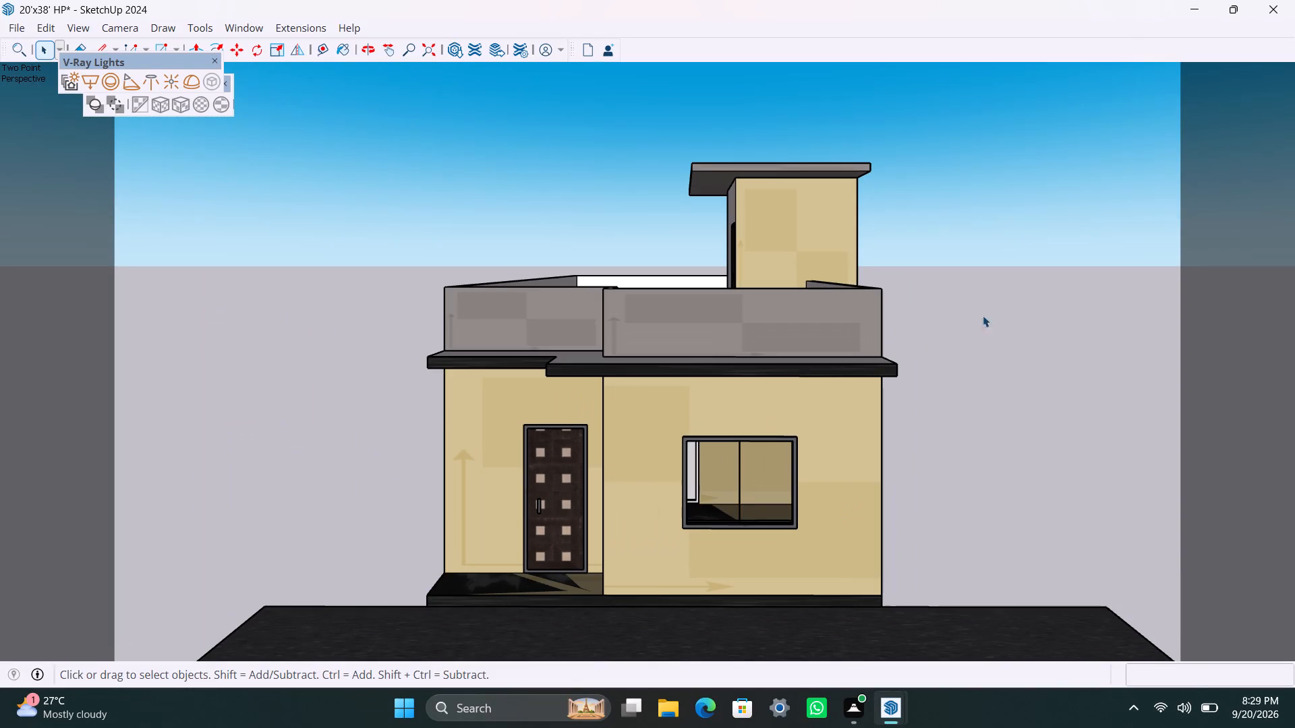
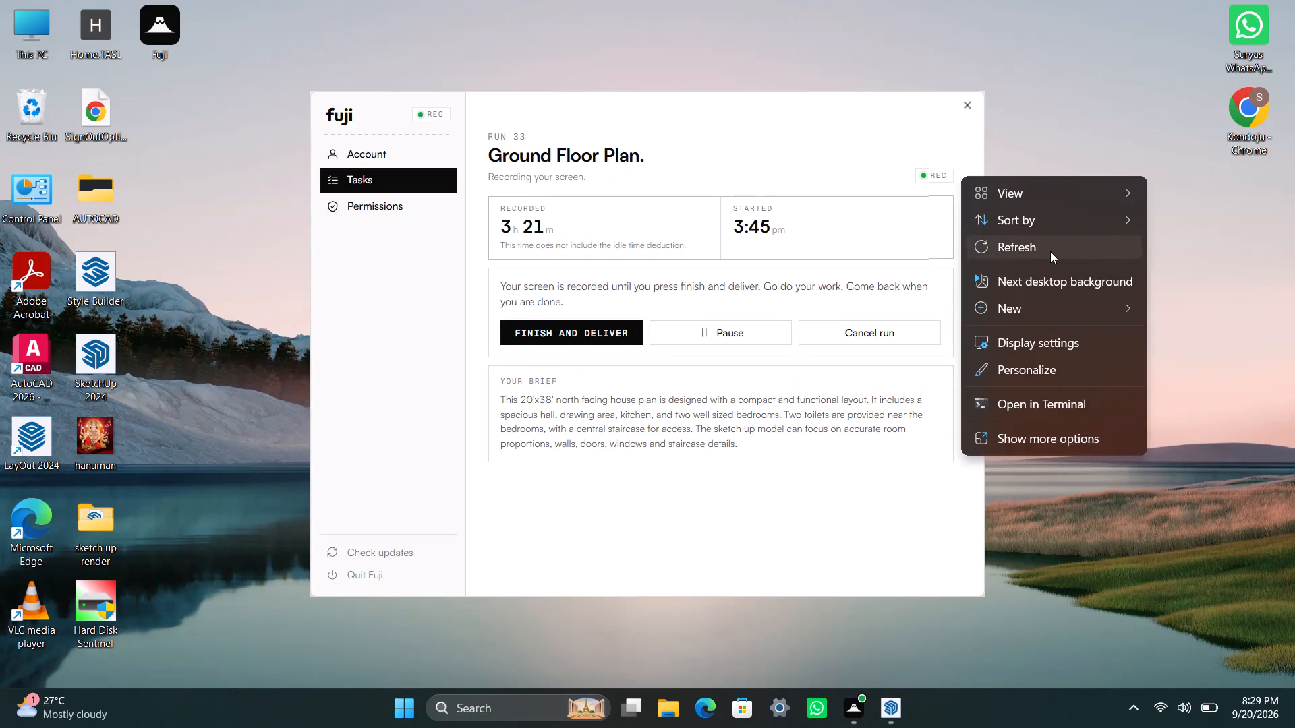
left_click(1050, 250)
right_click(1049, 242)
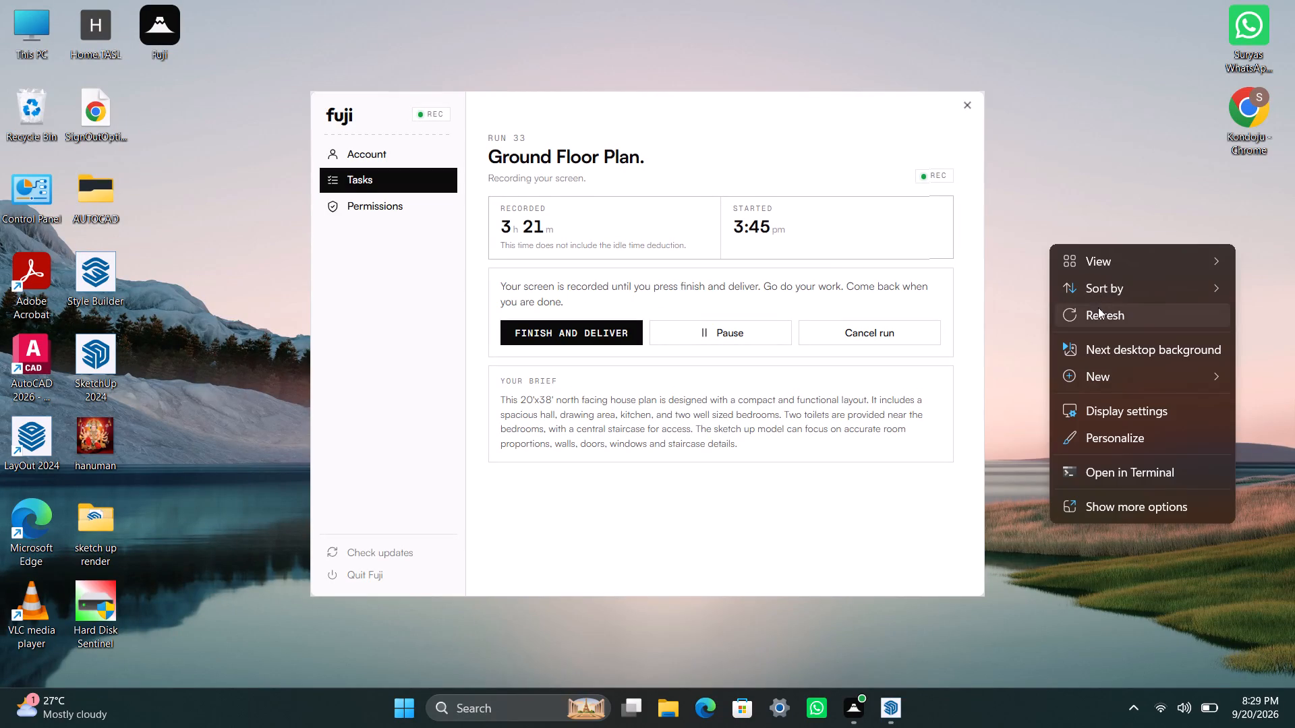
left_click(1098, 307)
Switch to SketchUp and close the V-Ray Asset Editor, Chaos Cosmos Browser and V-Ray Frame Buffer windows.
left_click(888, 706)
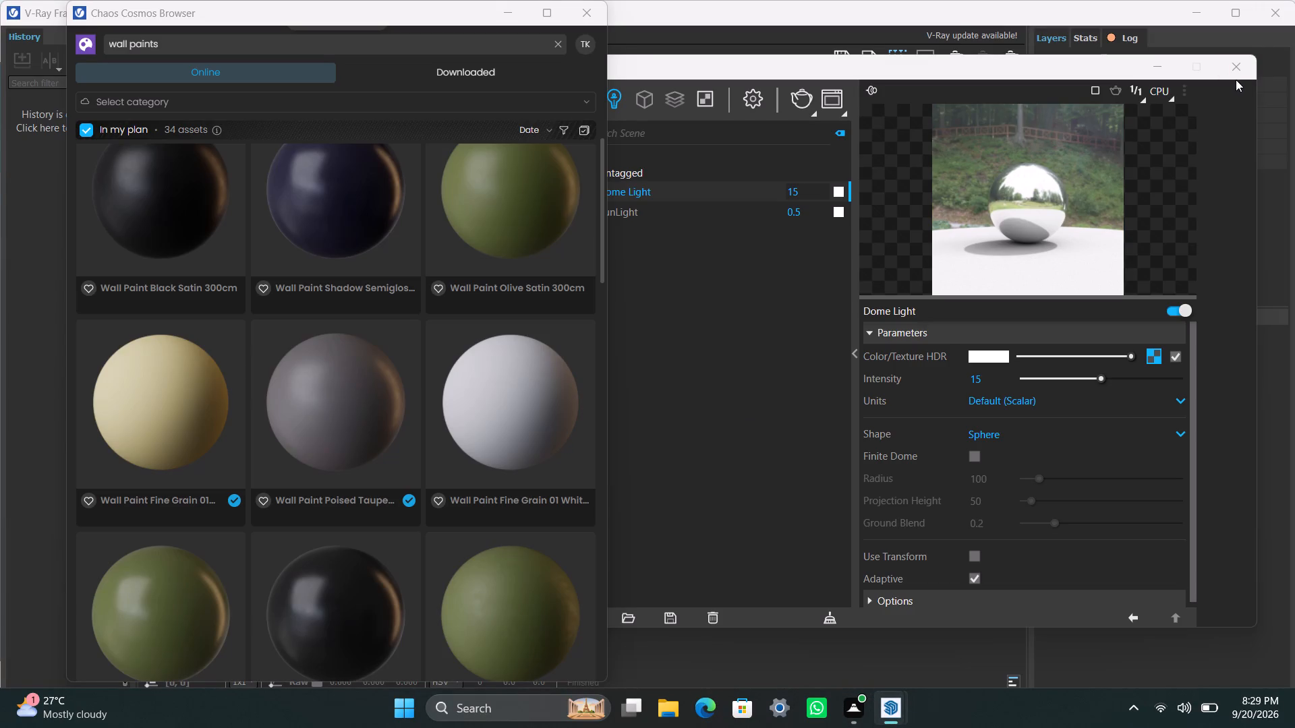
left_click(1238, 69)
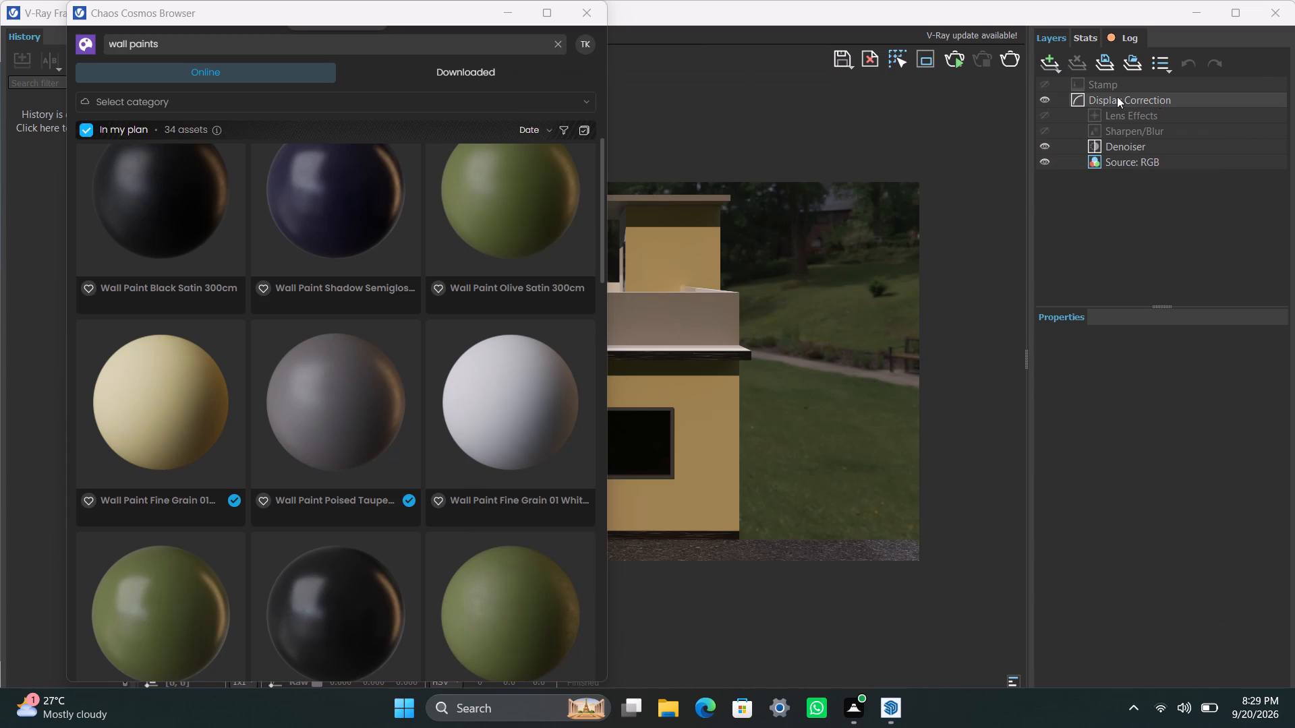
left_click(598, 16)
left_click(1272, 20)
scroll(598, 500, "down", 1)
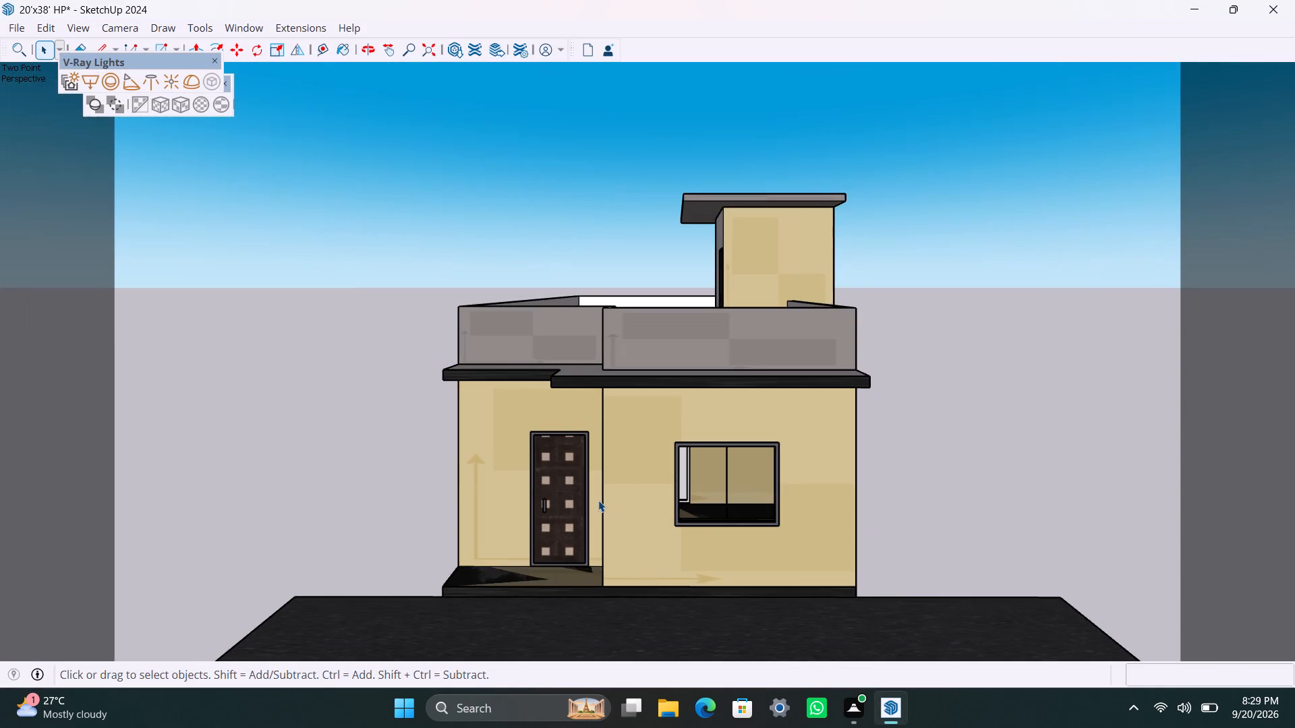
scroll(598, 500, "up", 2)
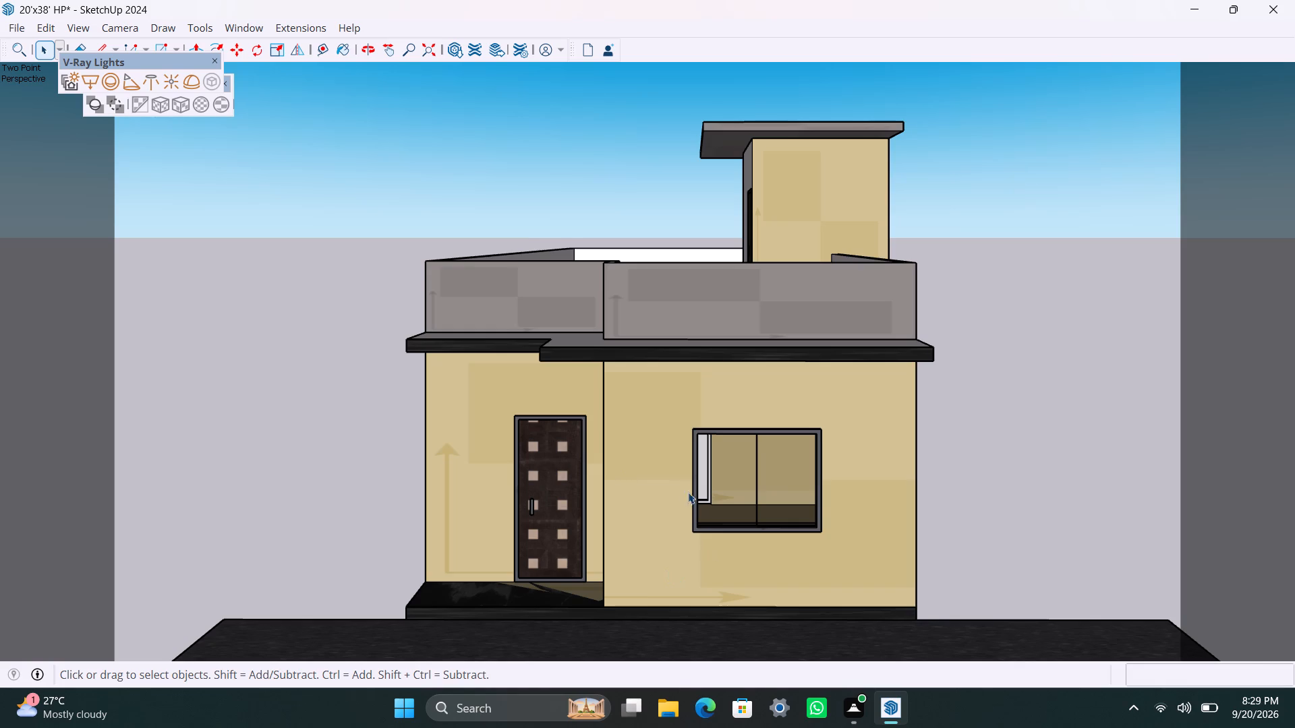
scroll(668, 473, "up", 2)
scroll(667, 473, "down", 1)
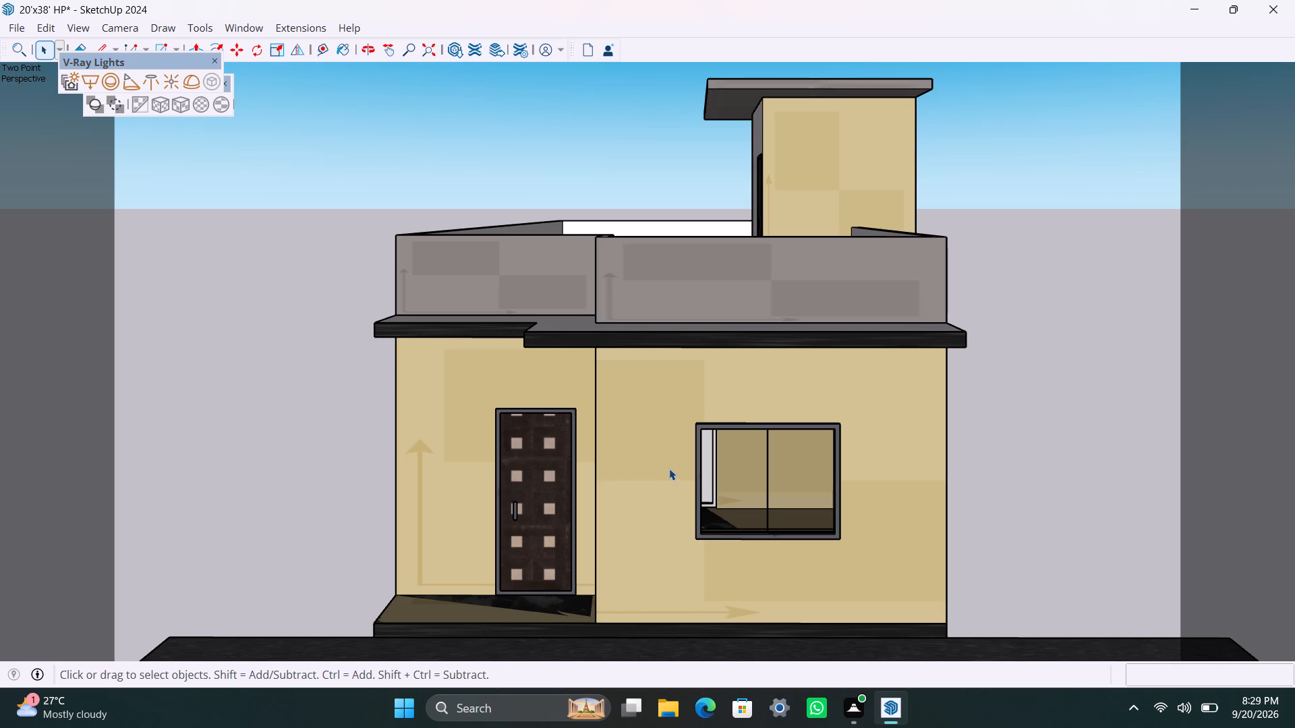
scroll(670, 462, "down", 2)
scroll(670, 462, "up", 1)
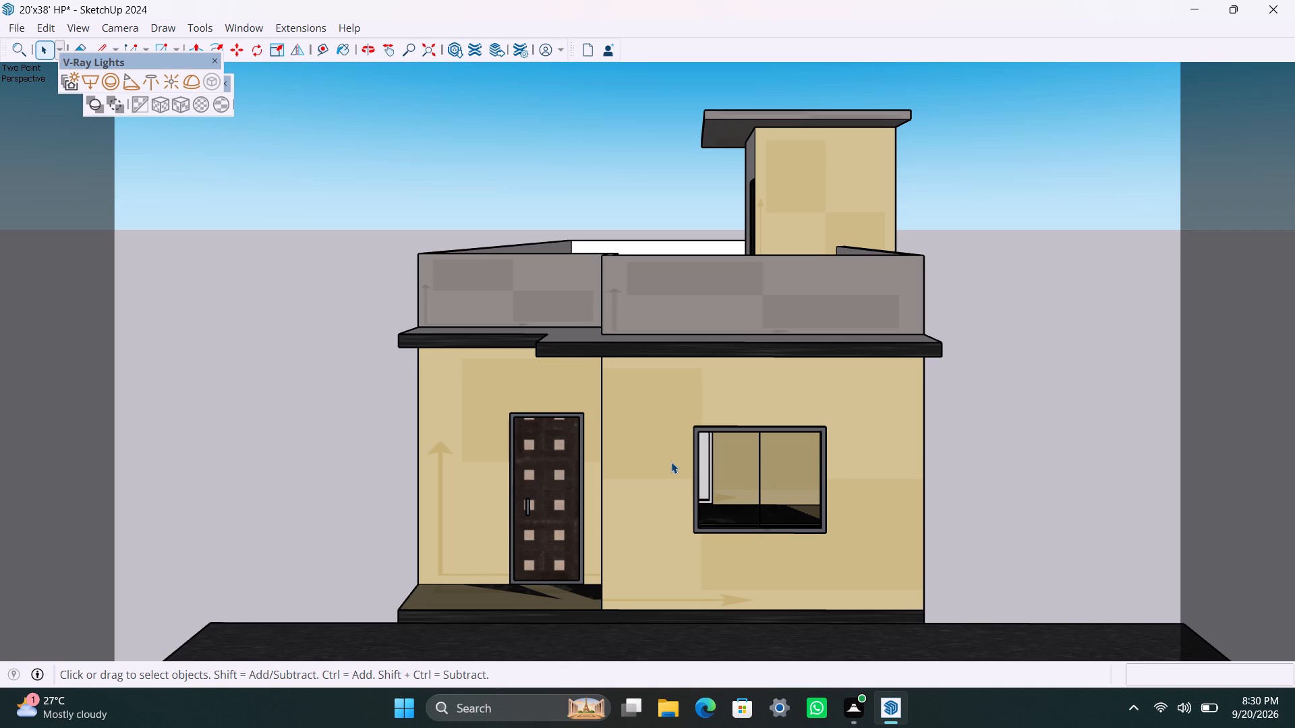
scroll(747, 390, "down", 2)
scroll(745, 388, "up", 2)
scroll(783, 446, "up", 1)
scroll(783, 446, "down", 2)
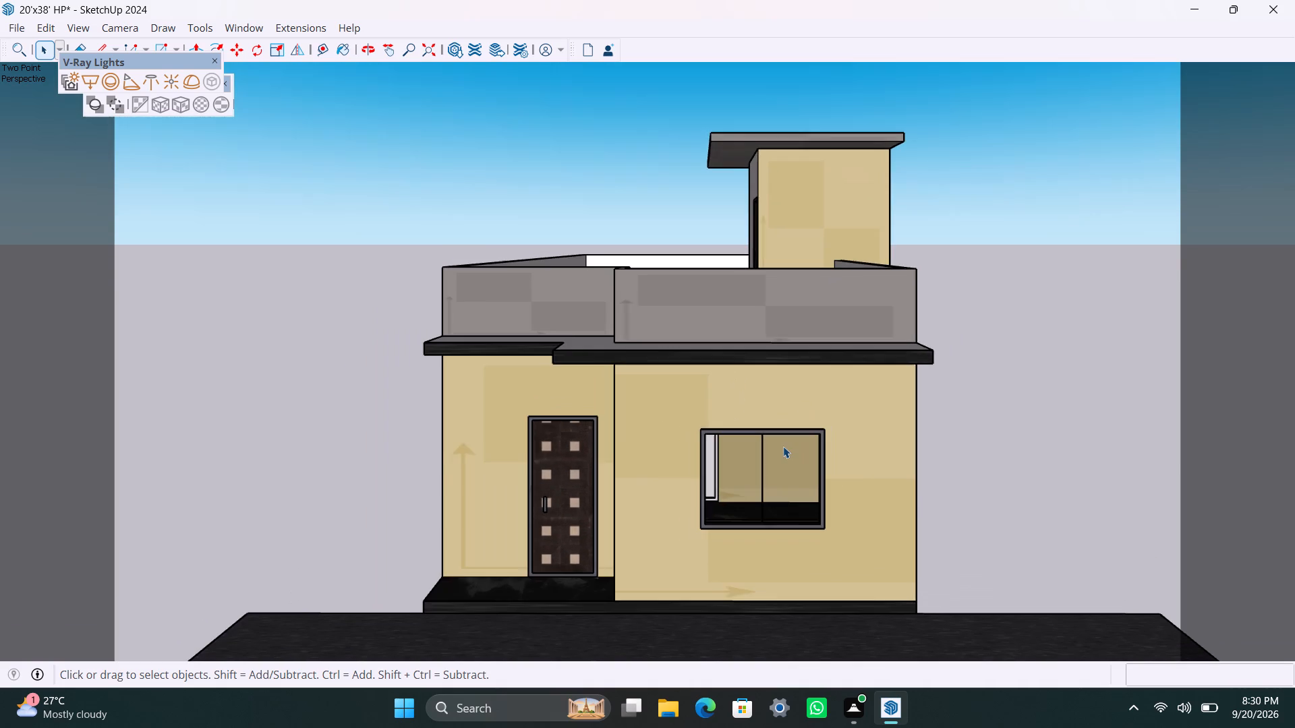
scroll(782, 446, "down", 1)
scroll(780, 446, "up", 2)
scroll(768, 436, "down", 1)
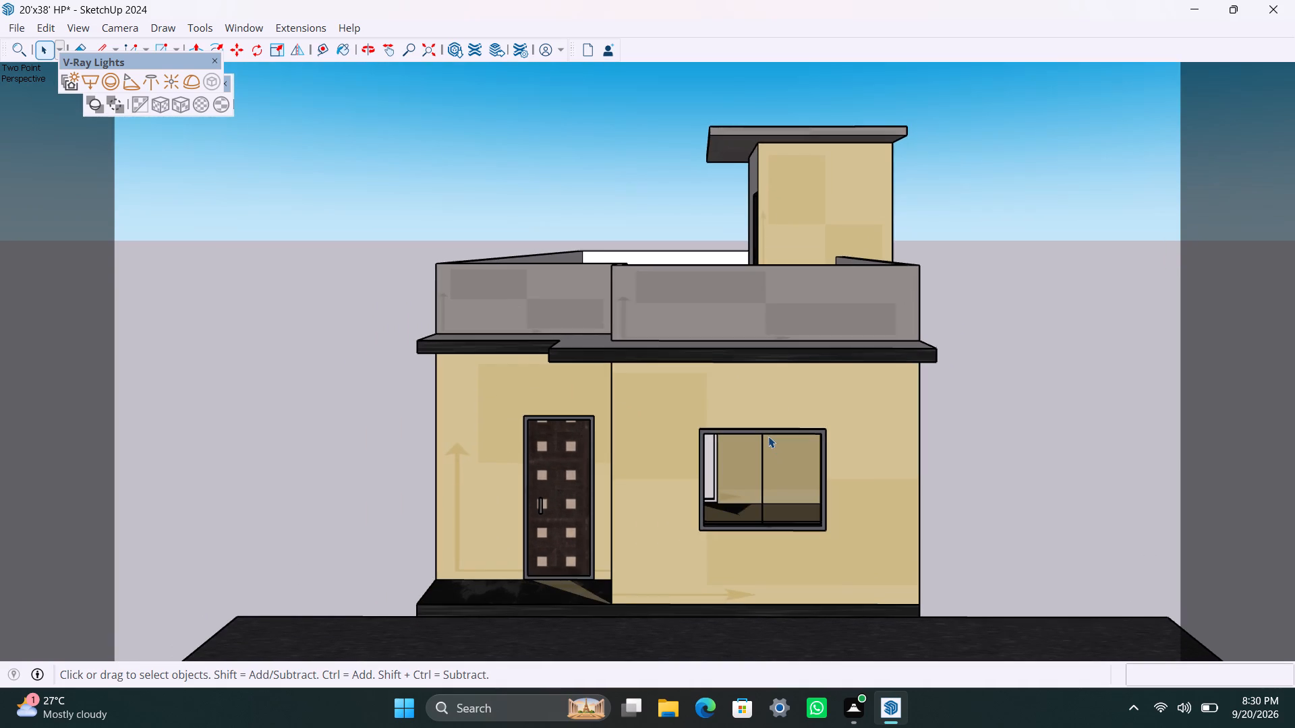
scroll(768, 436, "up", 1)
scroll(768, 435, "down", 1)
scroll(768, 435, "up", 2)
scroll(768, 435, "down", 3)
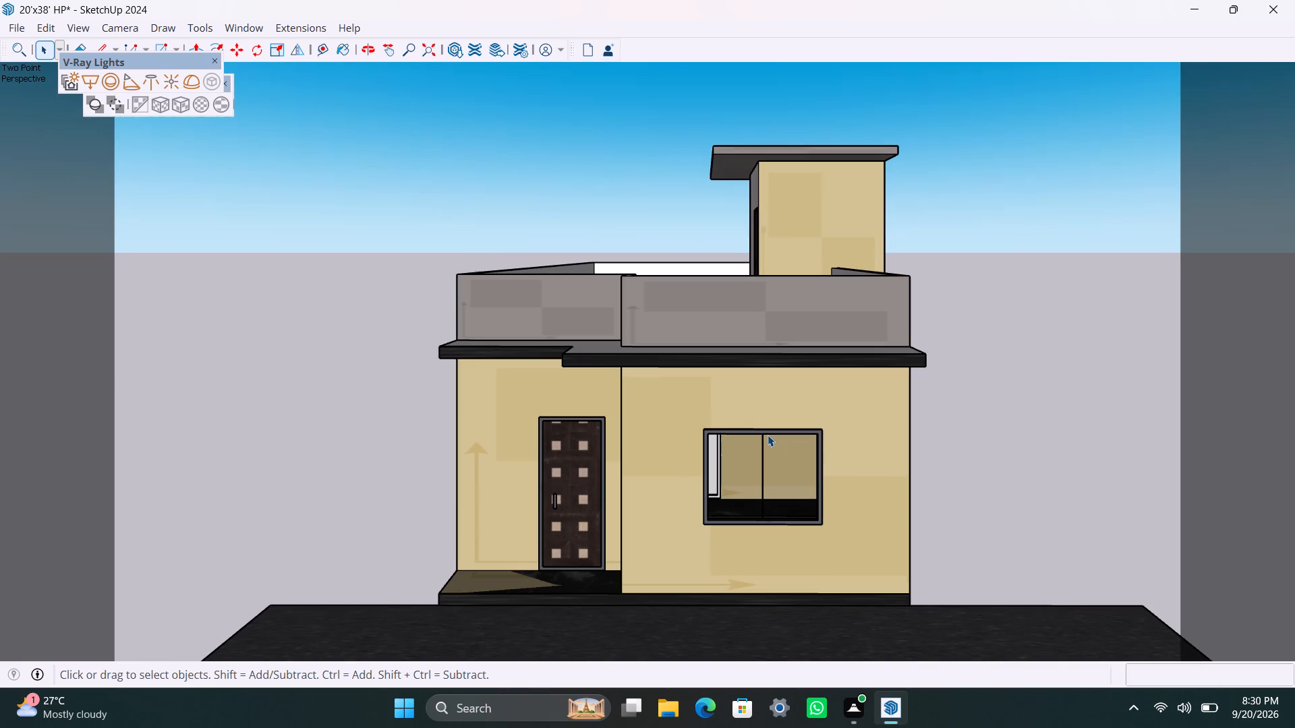
Save the 20'x38' HP house model under its existing file name.
key("ctrl+s")
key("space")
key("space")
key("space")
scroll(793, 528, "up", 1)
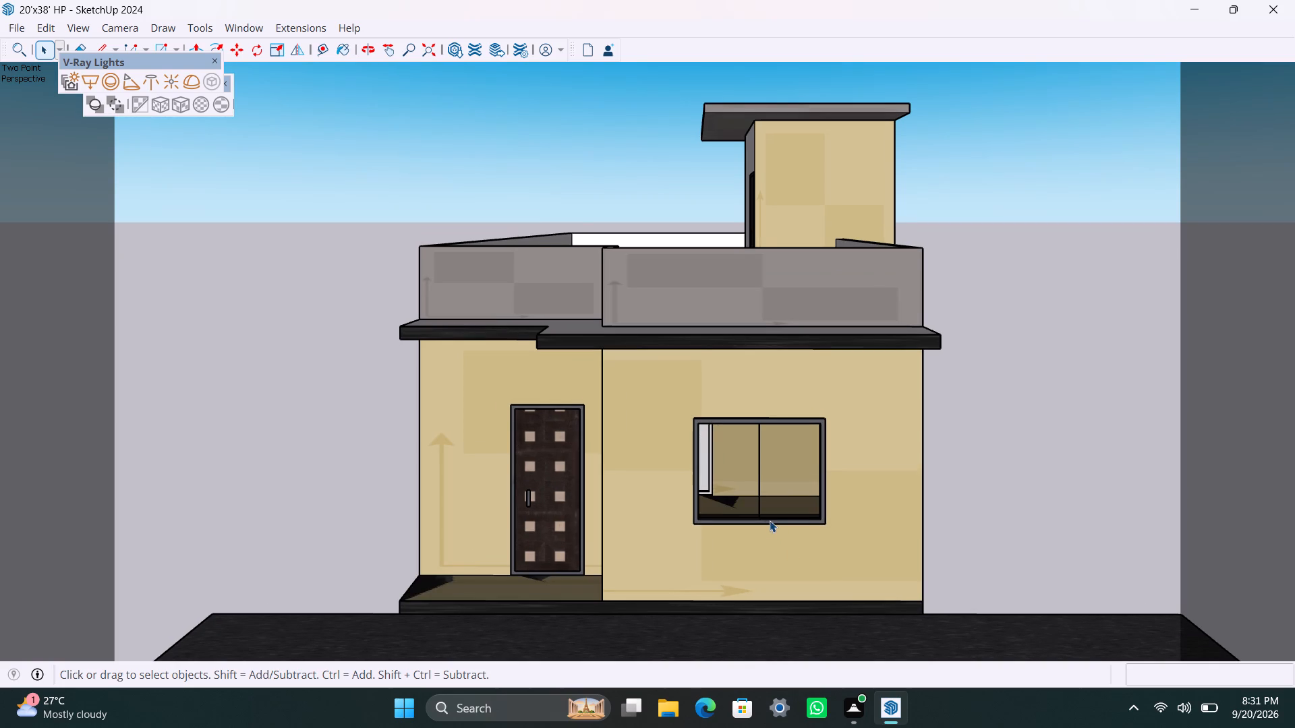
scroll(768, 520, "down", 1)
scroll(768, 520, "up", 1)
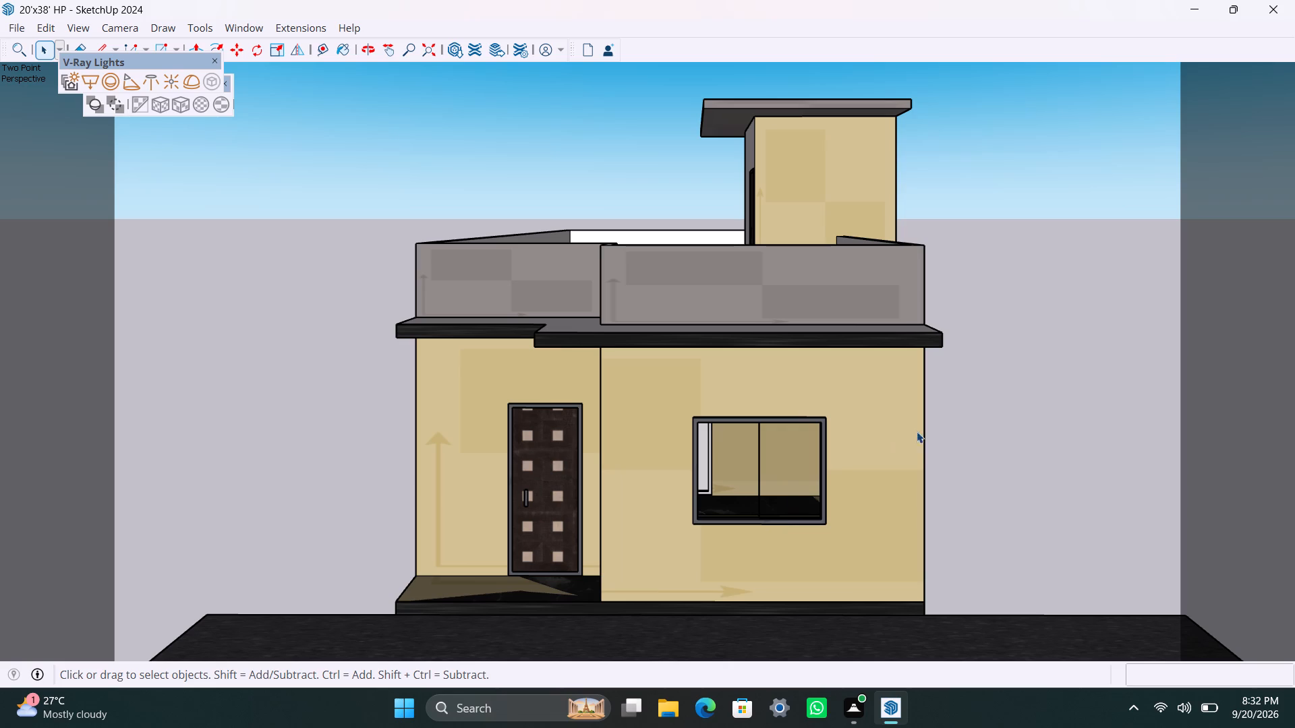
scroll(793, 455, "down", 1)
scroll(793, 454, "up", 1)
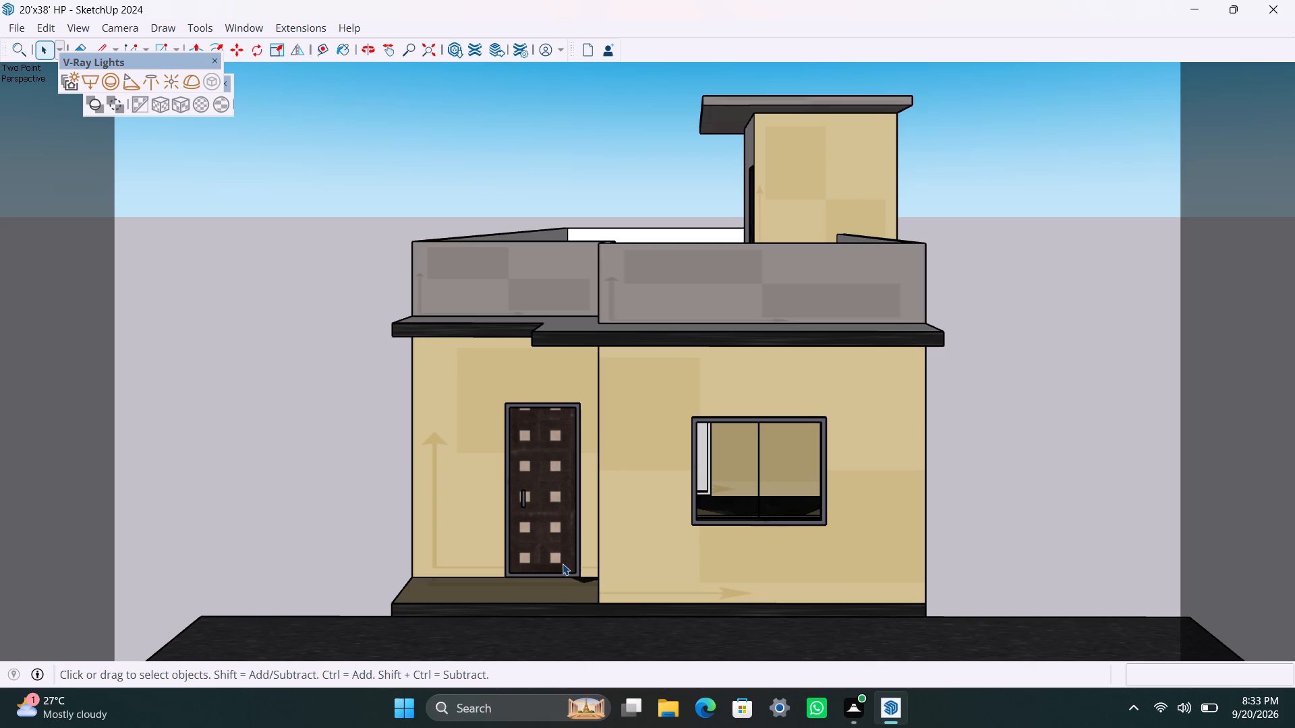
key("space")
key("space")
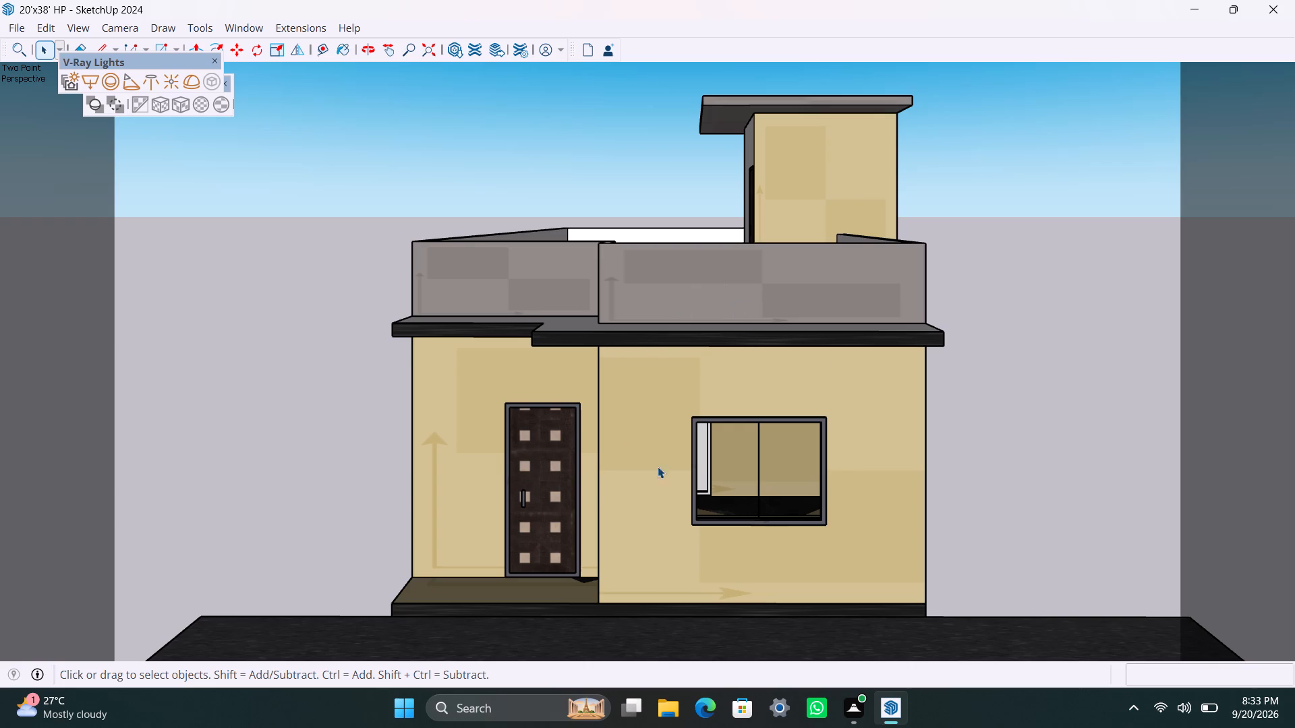
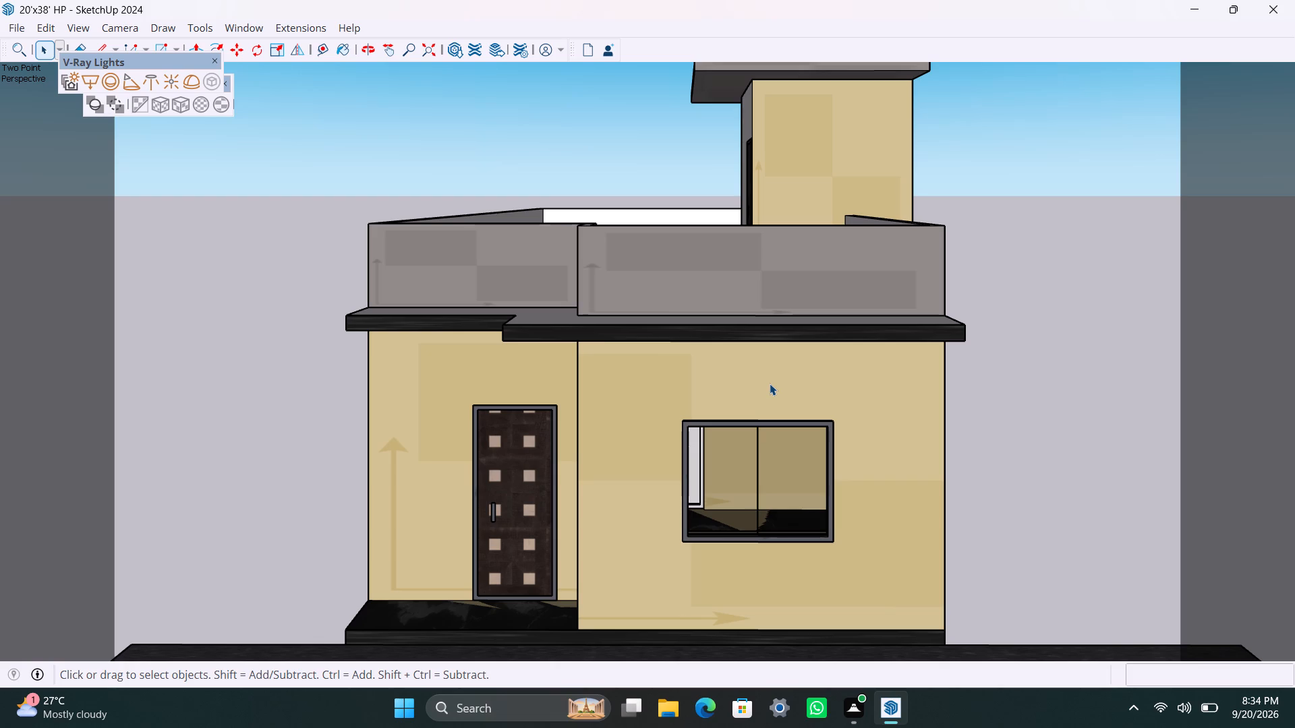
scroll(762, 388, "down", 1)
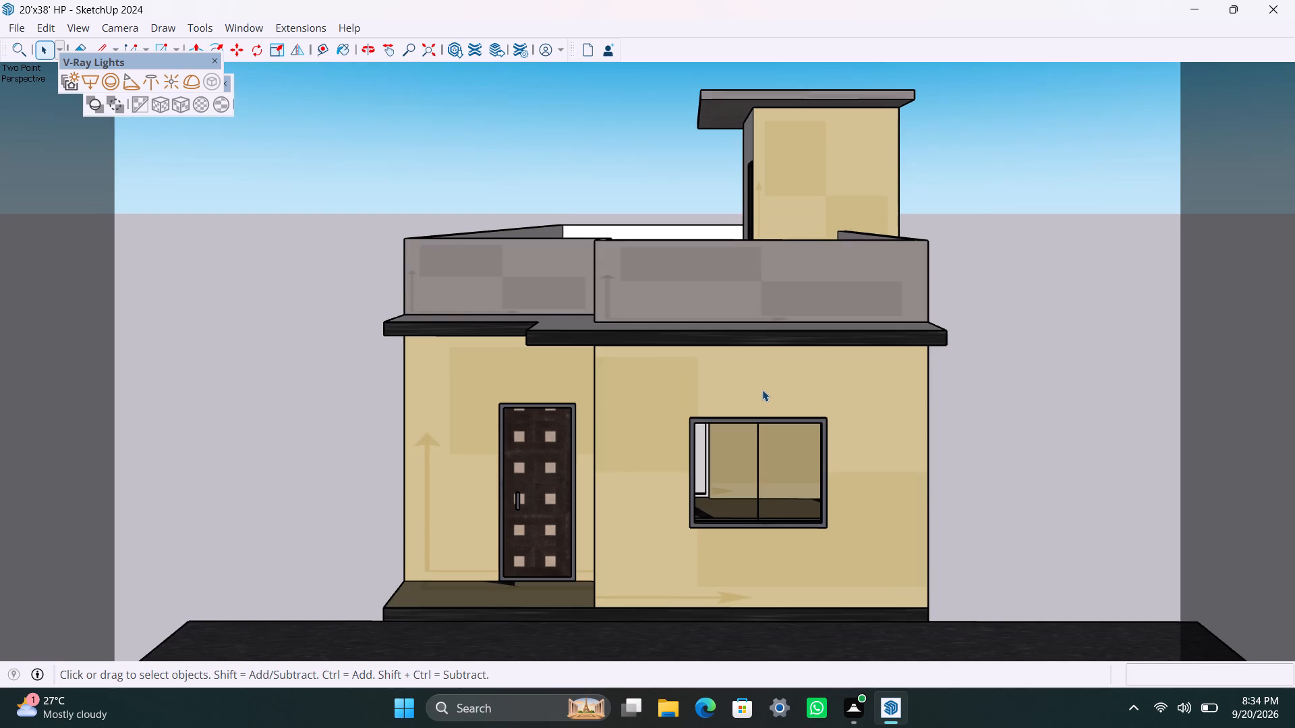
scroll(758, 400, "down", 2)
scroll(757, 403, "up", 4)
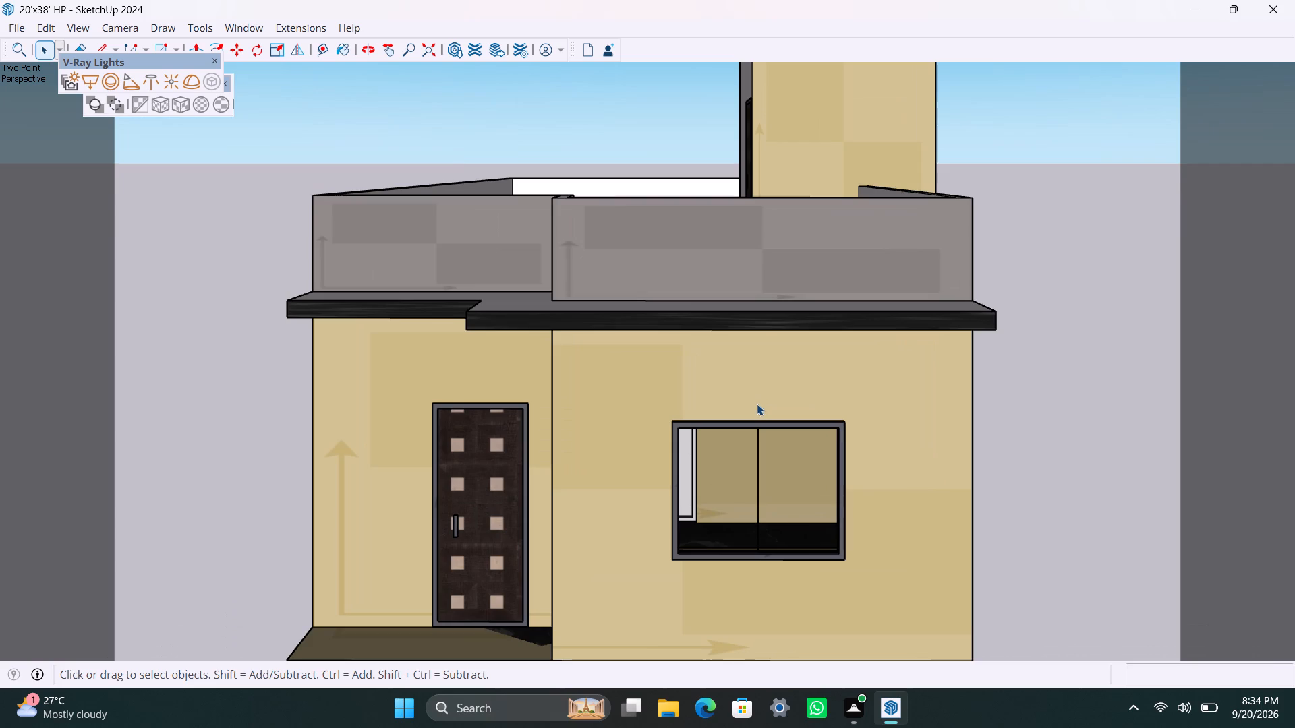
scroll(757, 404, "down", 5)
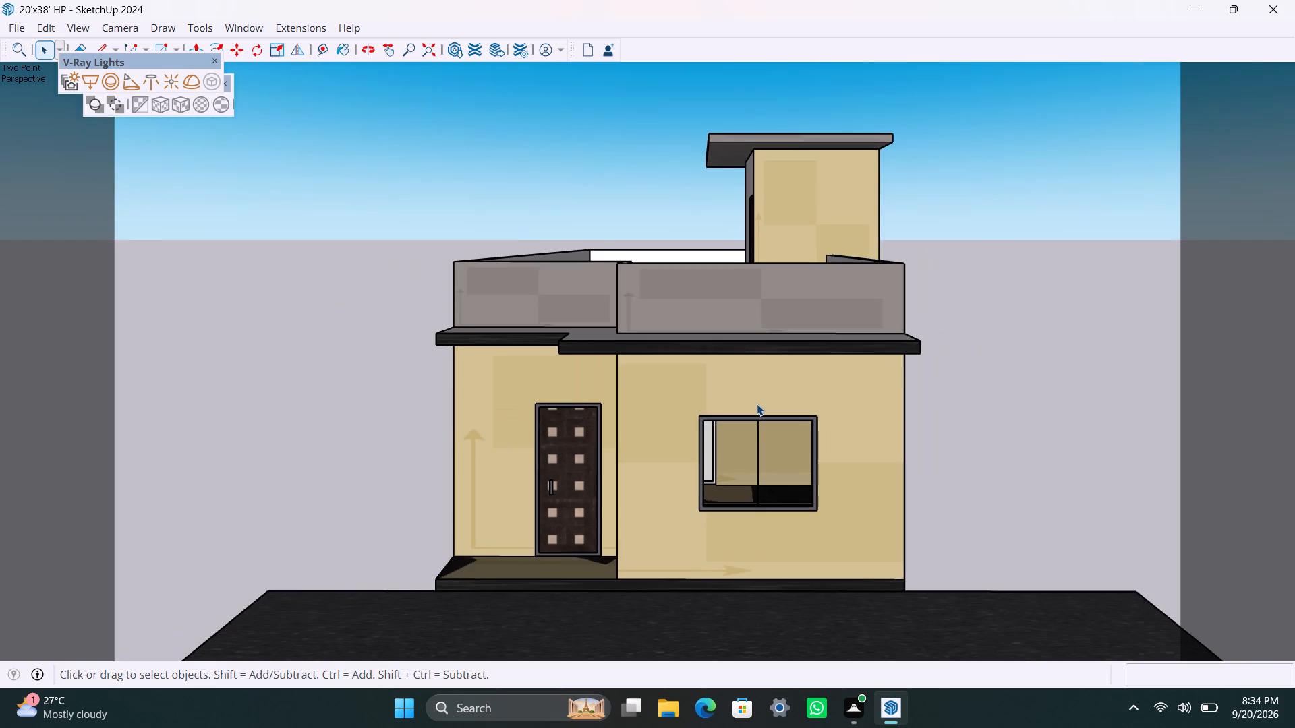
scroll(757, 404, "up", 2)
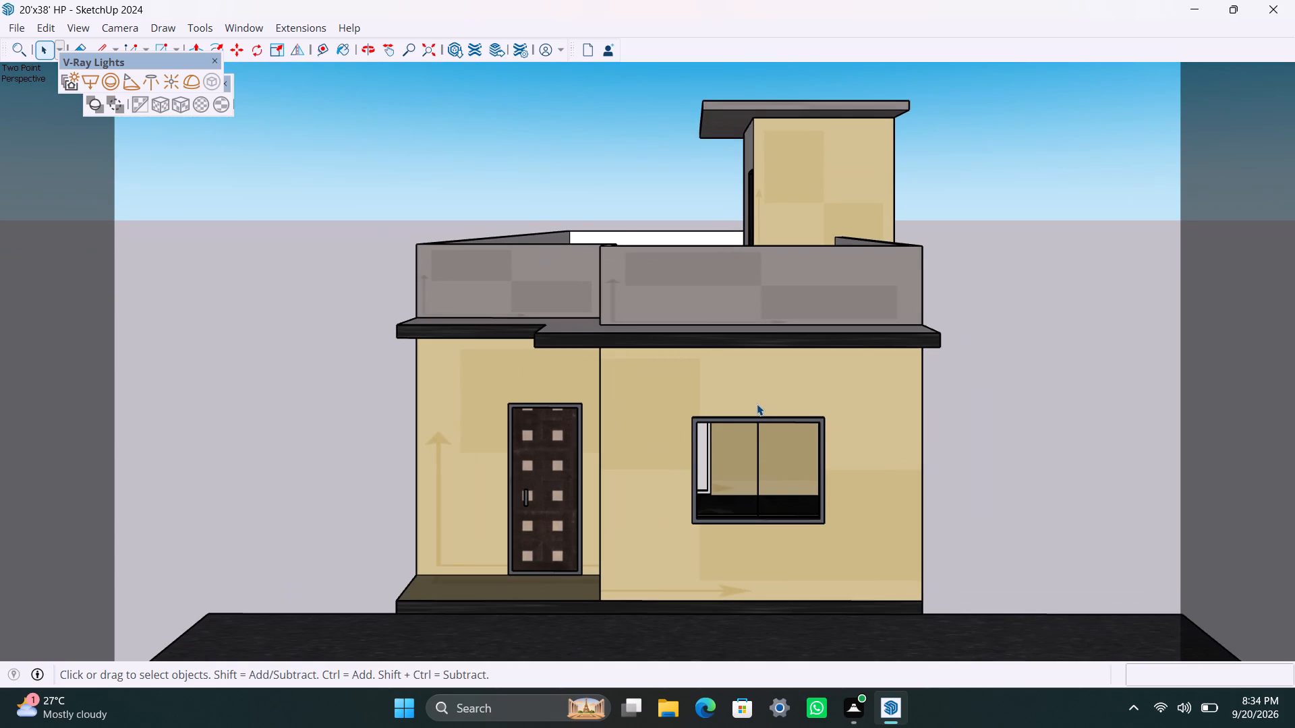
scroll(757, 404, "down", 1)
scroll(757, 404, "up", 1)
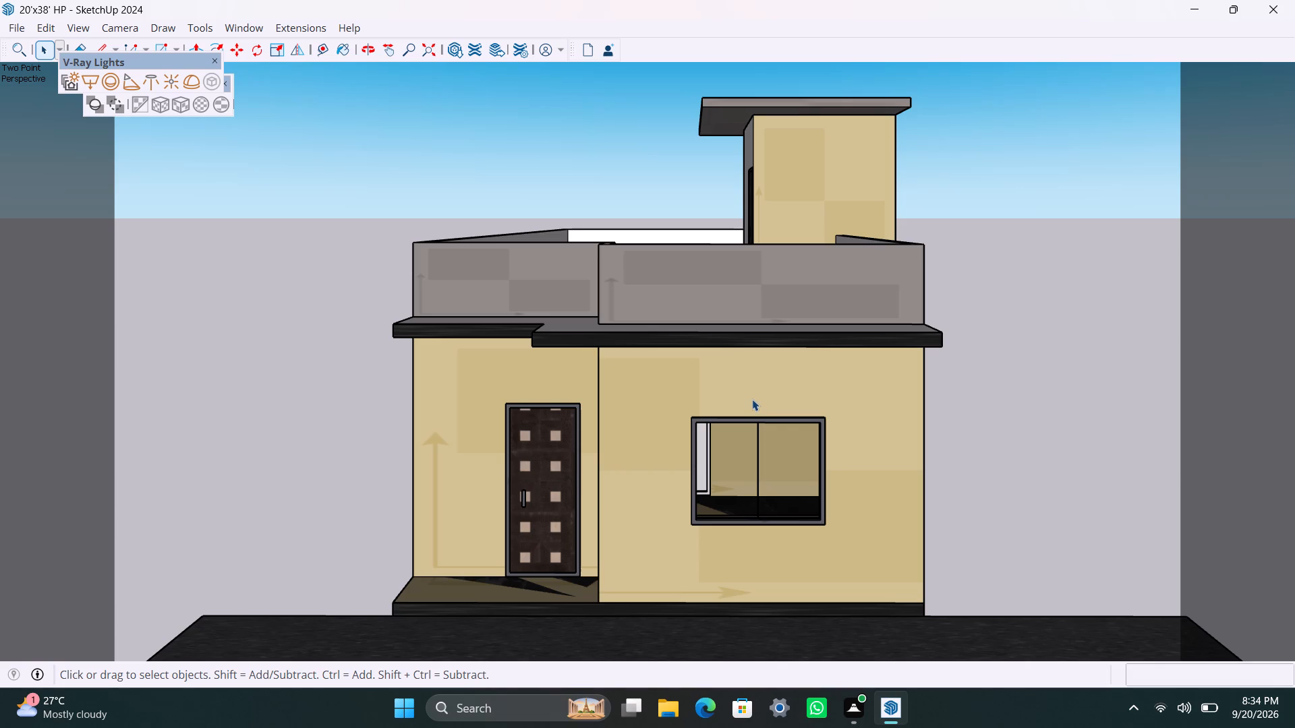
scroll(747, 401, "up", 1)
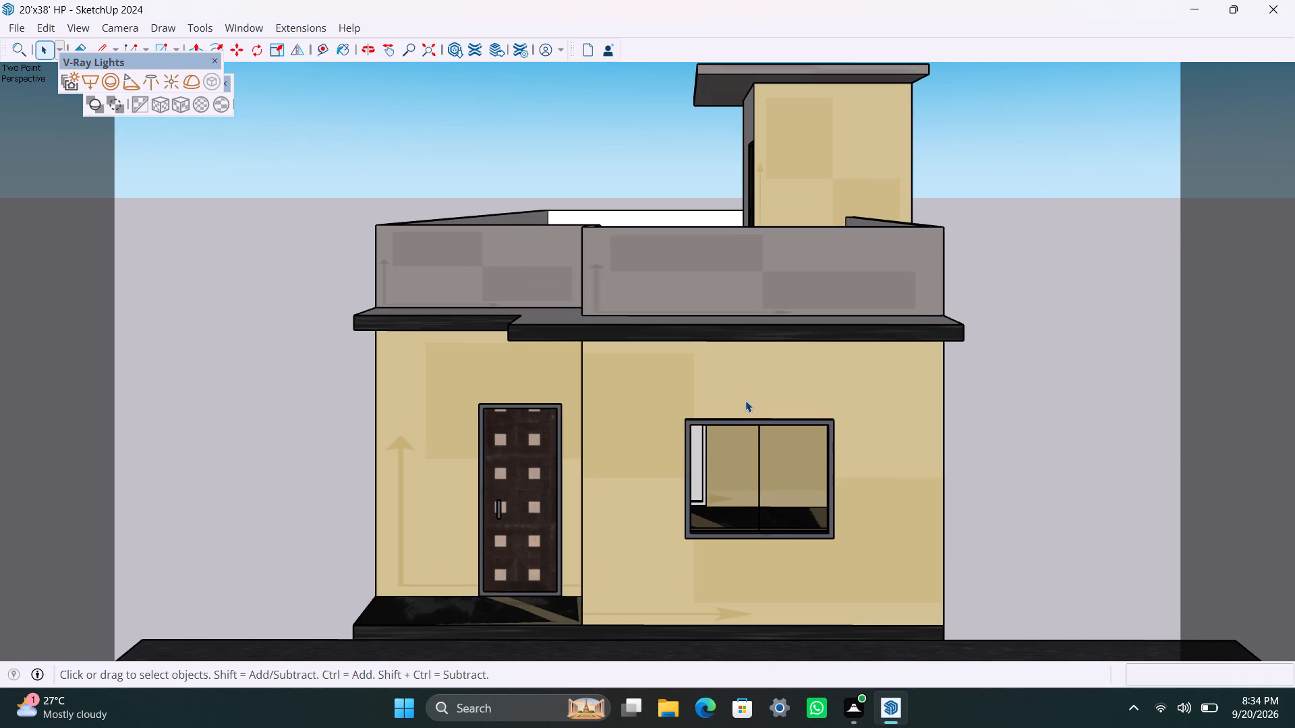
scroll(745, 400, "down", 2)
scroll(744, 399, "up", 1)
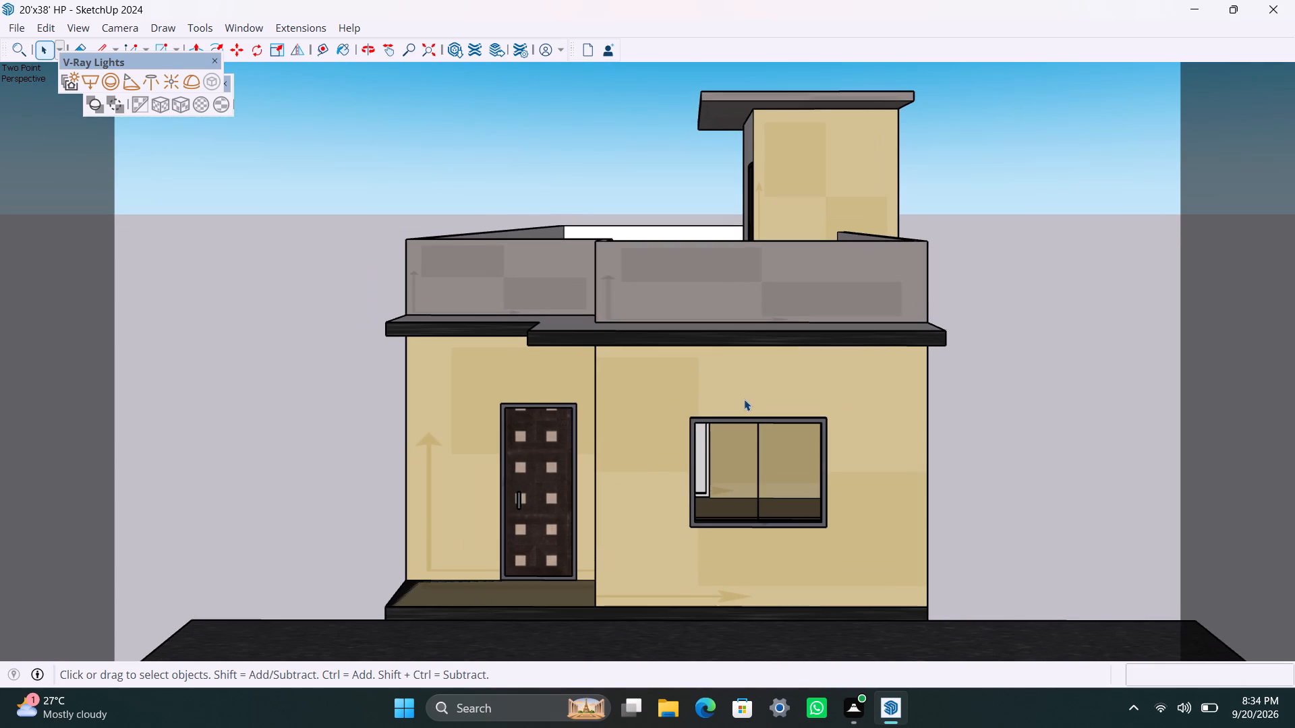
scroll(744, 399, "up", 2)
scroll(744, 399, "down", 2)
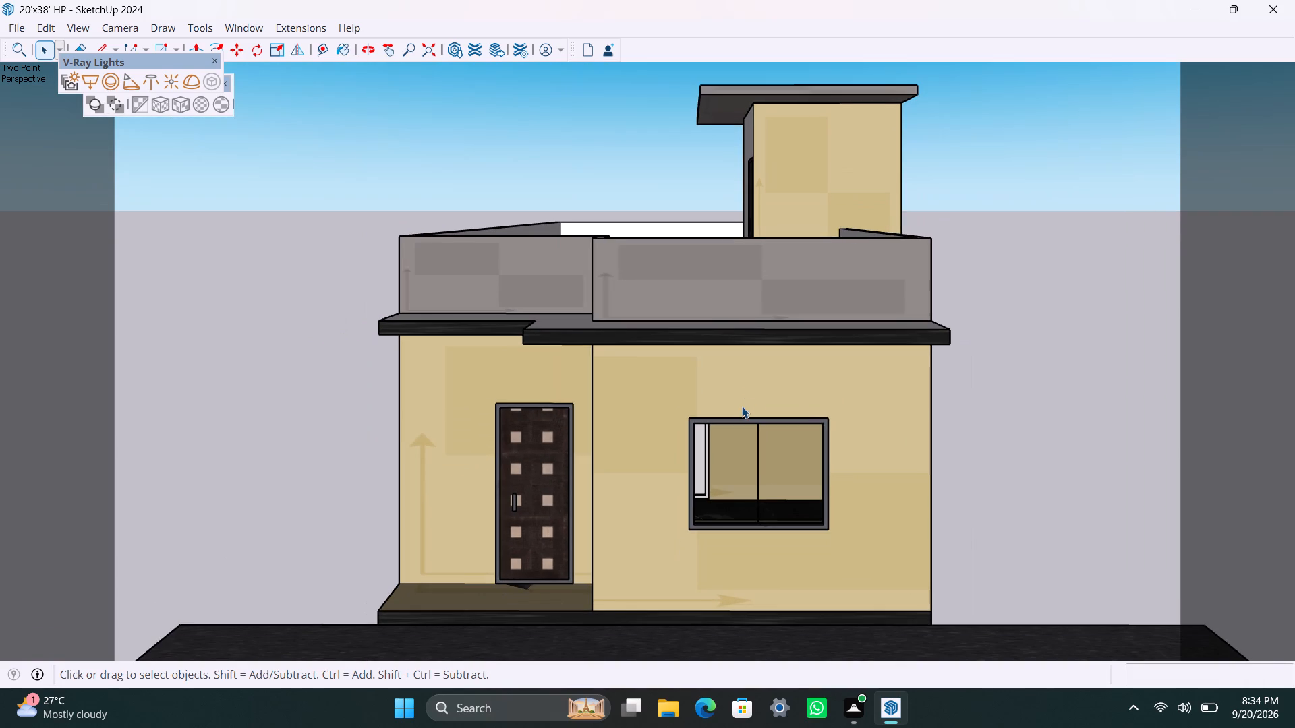
Save the 20'x38' HP house model again under its existing file name.
key("ctrl+s")
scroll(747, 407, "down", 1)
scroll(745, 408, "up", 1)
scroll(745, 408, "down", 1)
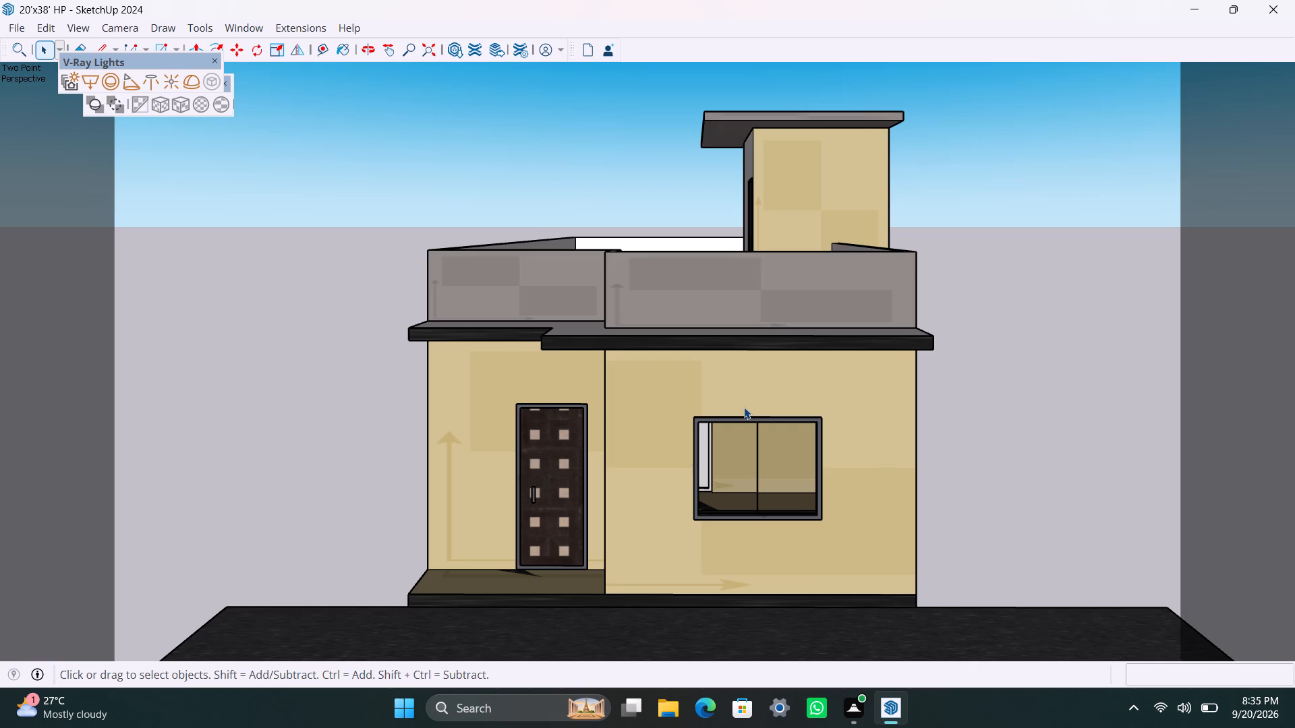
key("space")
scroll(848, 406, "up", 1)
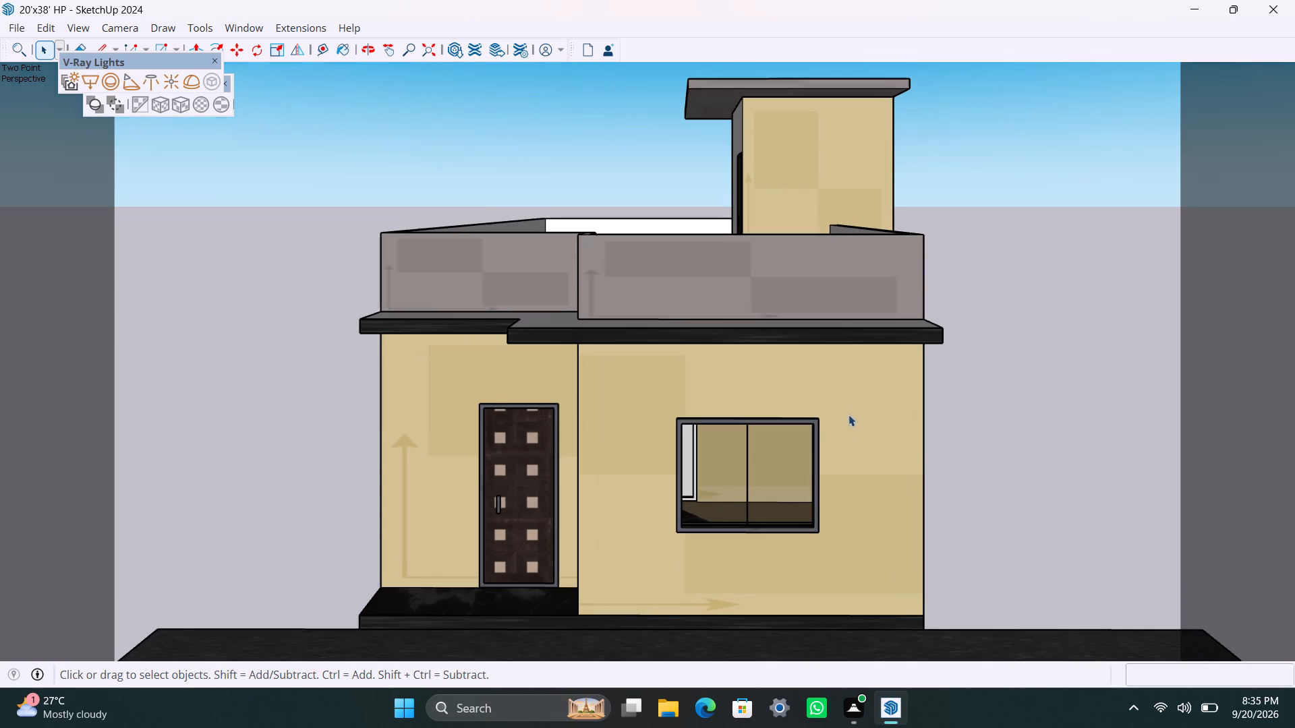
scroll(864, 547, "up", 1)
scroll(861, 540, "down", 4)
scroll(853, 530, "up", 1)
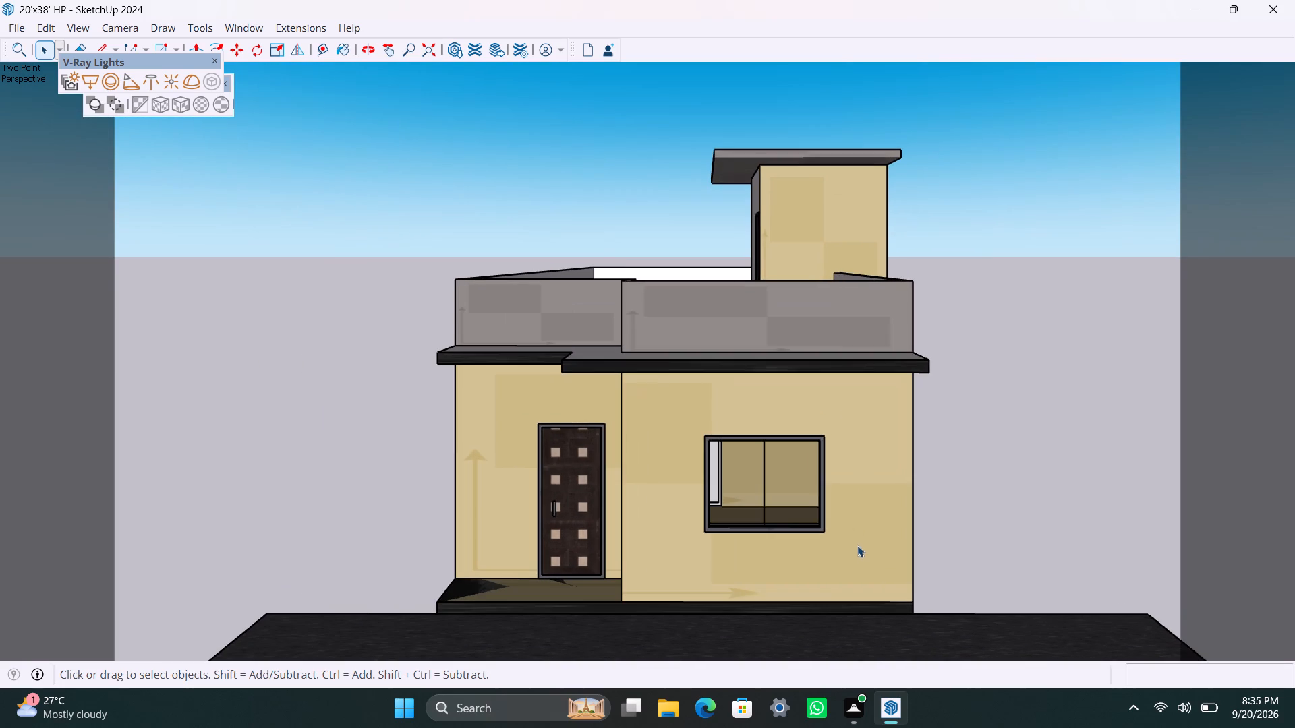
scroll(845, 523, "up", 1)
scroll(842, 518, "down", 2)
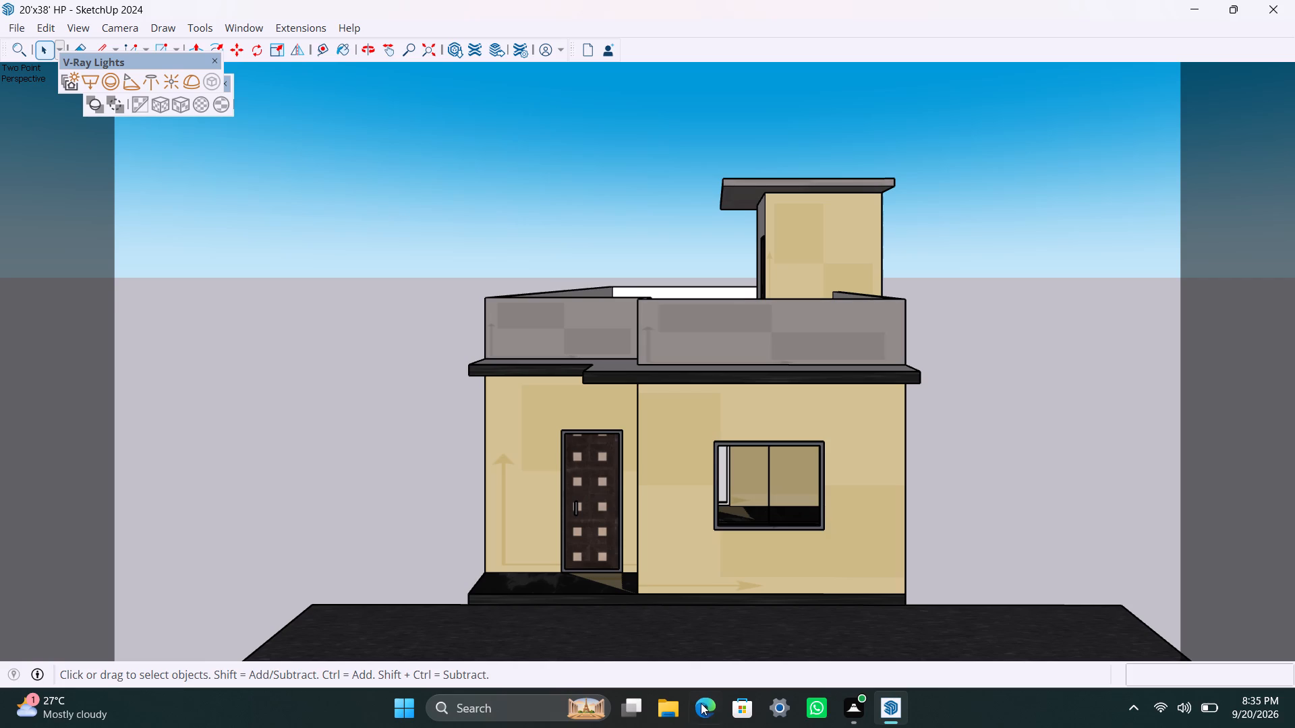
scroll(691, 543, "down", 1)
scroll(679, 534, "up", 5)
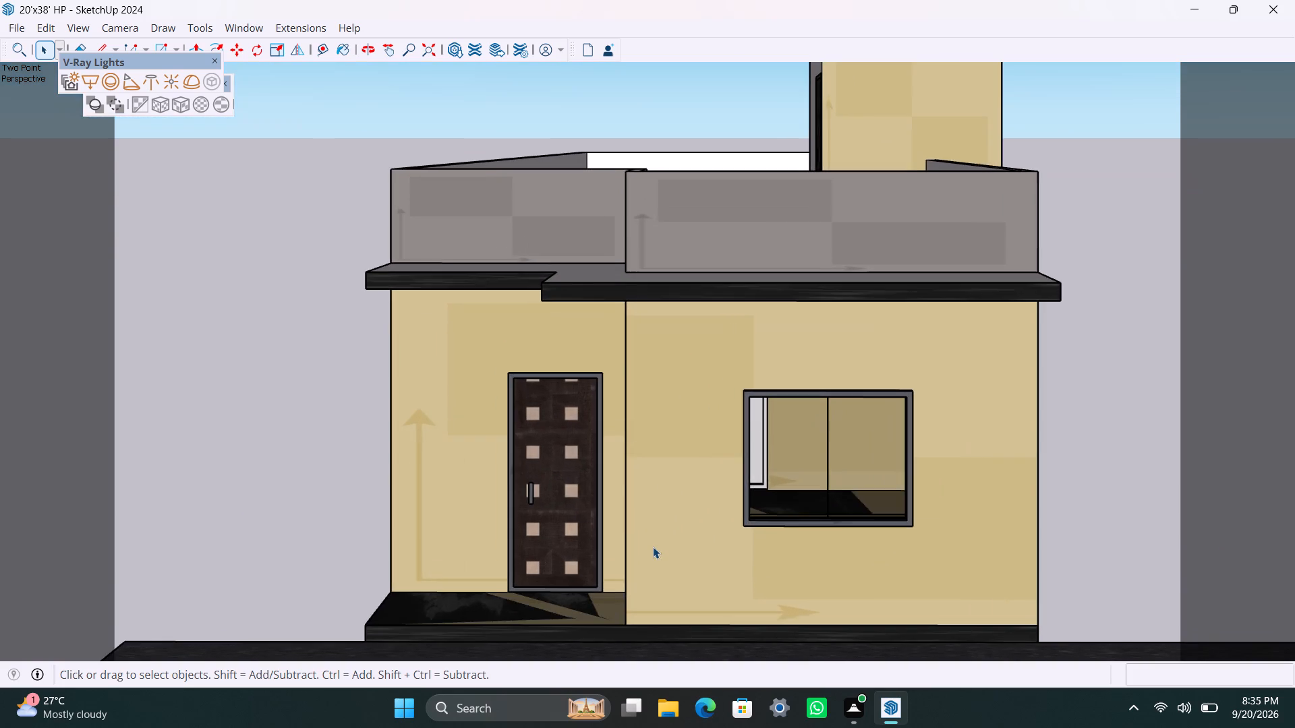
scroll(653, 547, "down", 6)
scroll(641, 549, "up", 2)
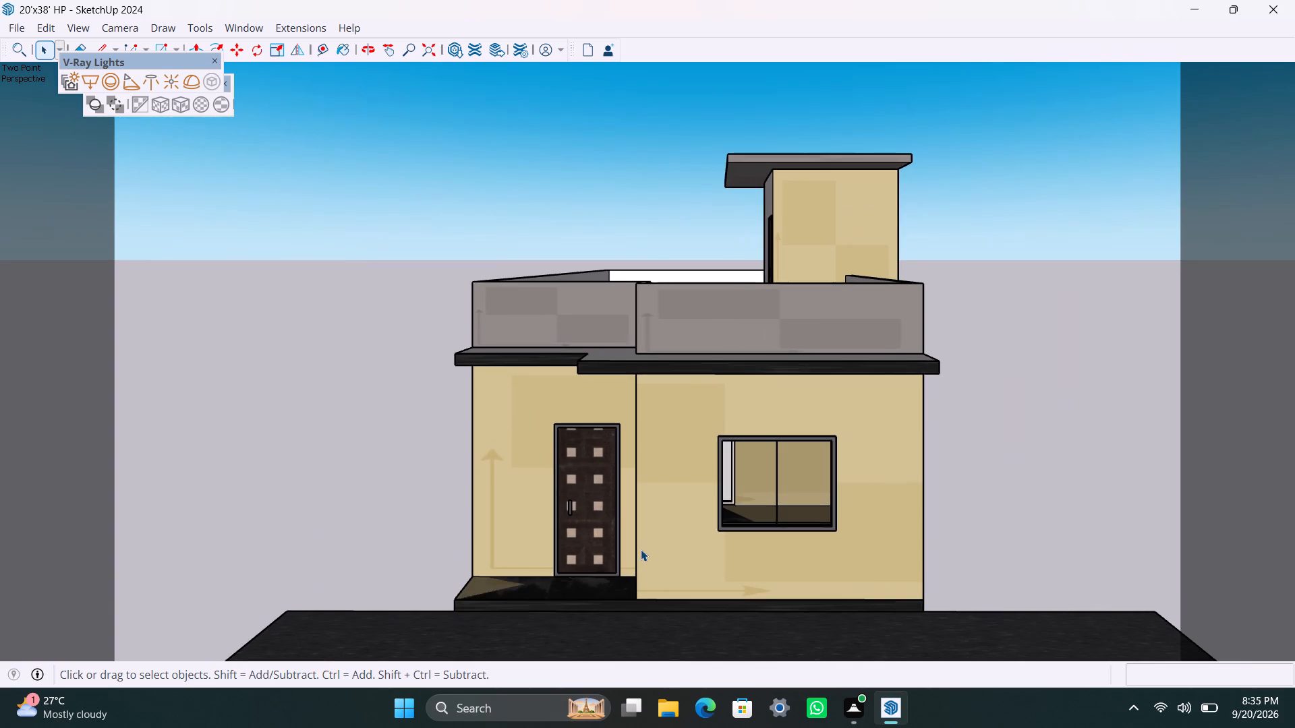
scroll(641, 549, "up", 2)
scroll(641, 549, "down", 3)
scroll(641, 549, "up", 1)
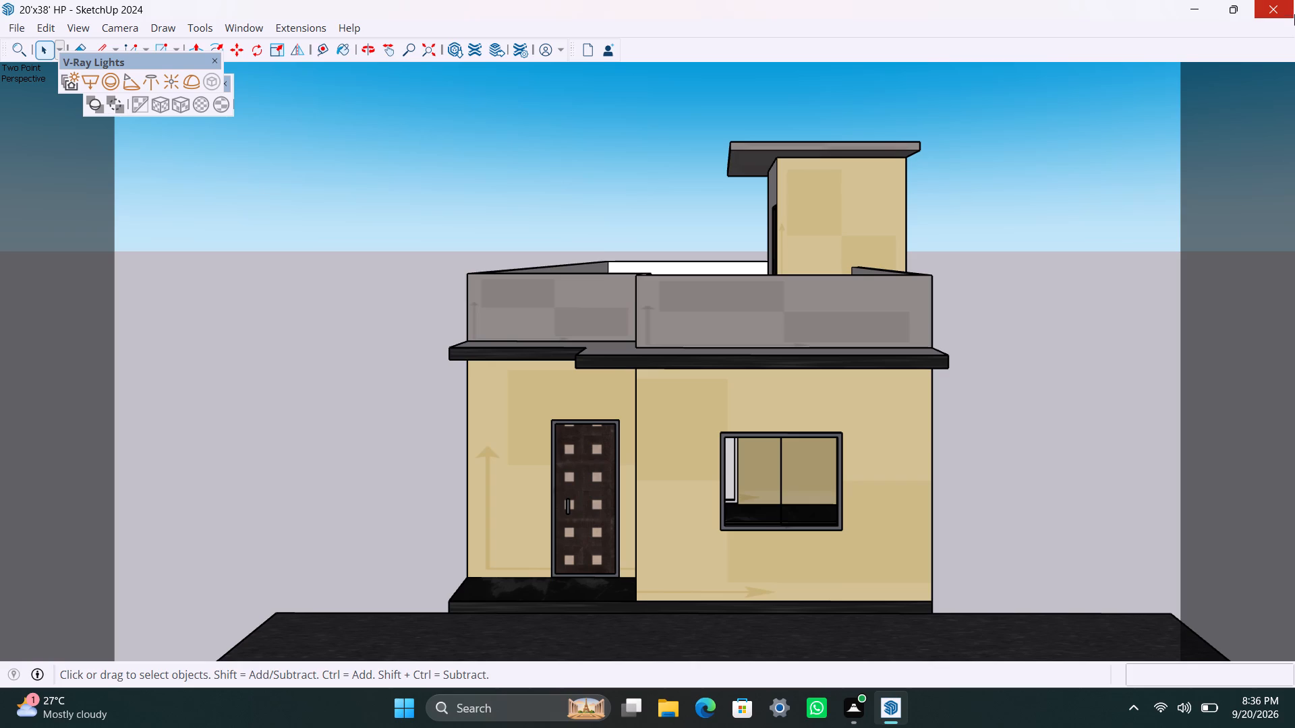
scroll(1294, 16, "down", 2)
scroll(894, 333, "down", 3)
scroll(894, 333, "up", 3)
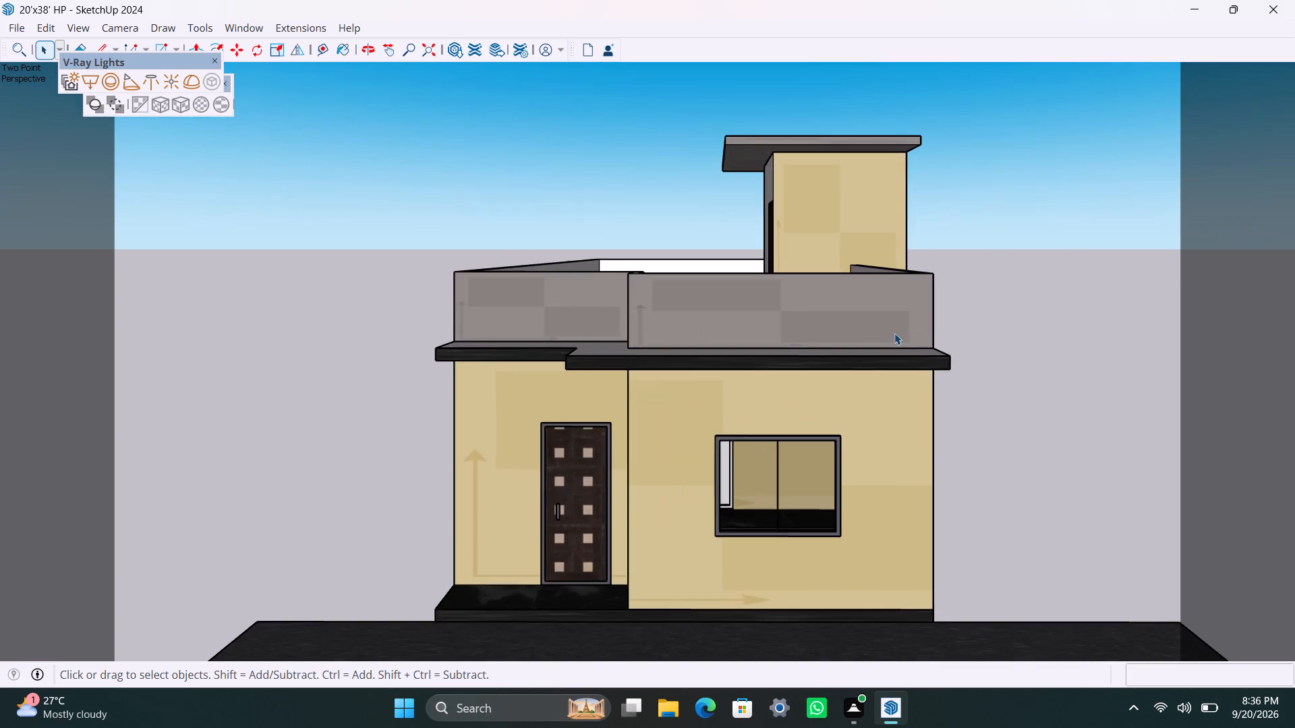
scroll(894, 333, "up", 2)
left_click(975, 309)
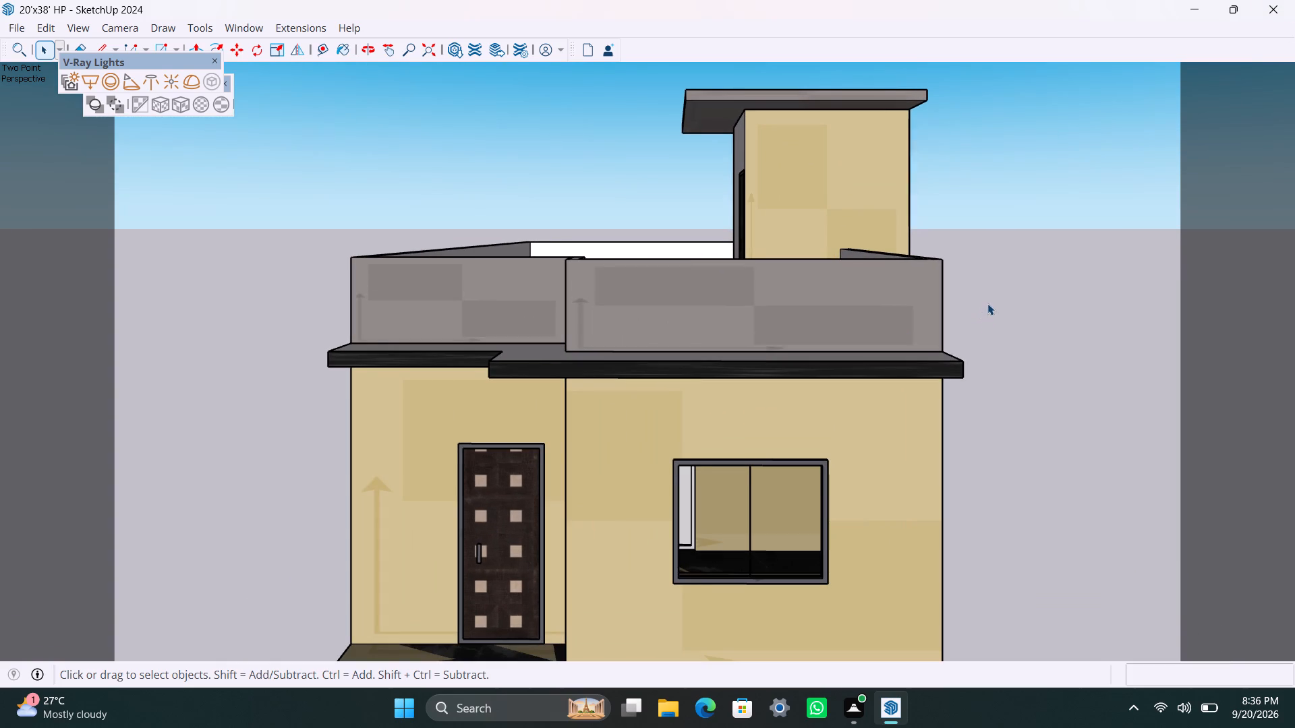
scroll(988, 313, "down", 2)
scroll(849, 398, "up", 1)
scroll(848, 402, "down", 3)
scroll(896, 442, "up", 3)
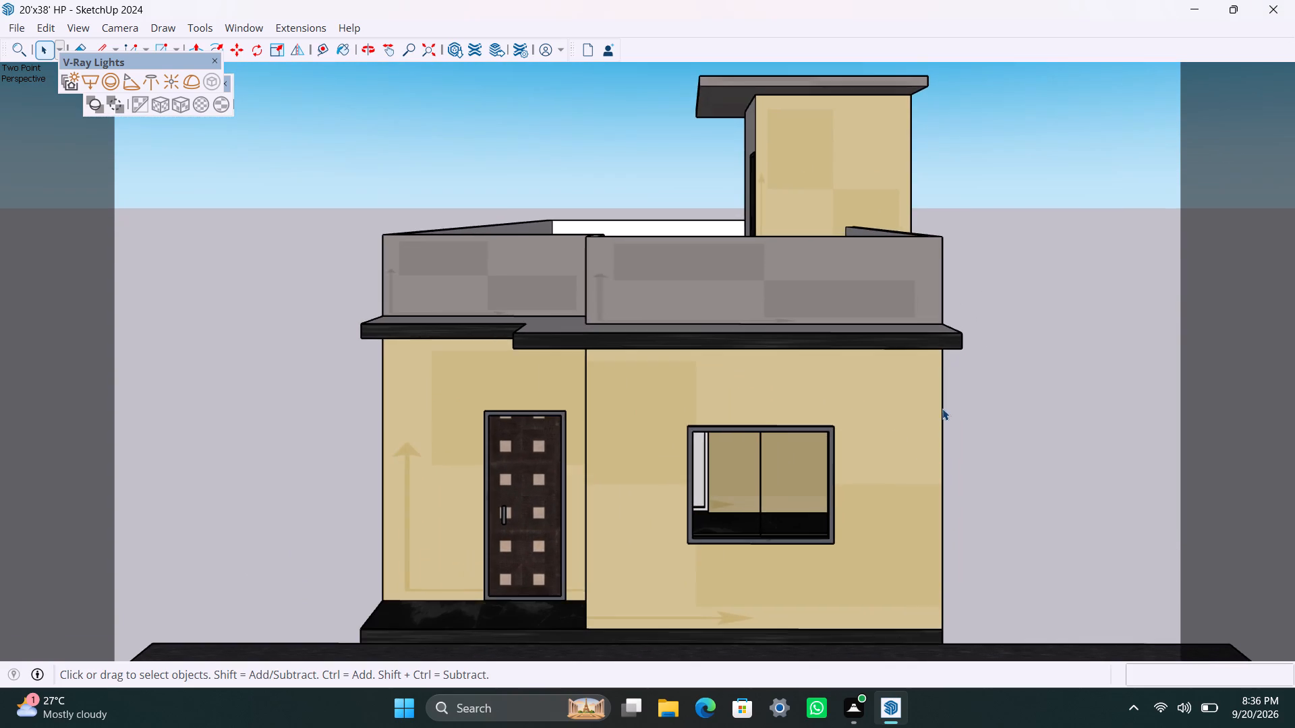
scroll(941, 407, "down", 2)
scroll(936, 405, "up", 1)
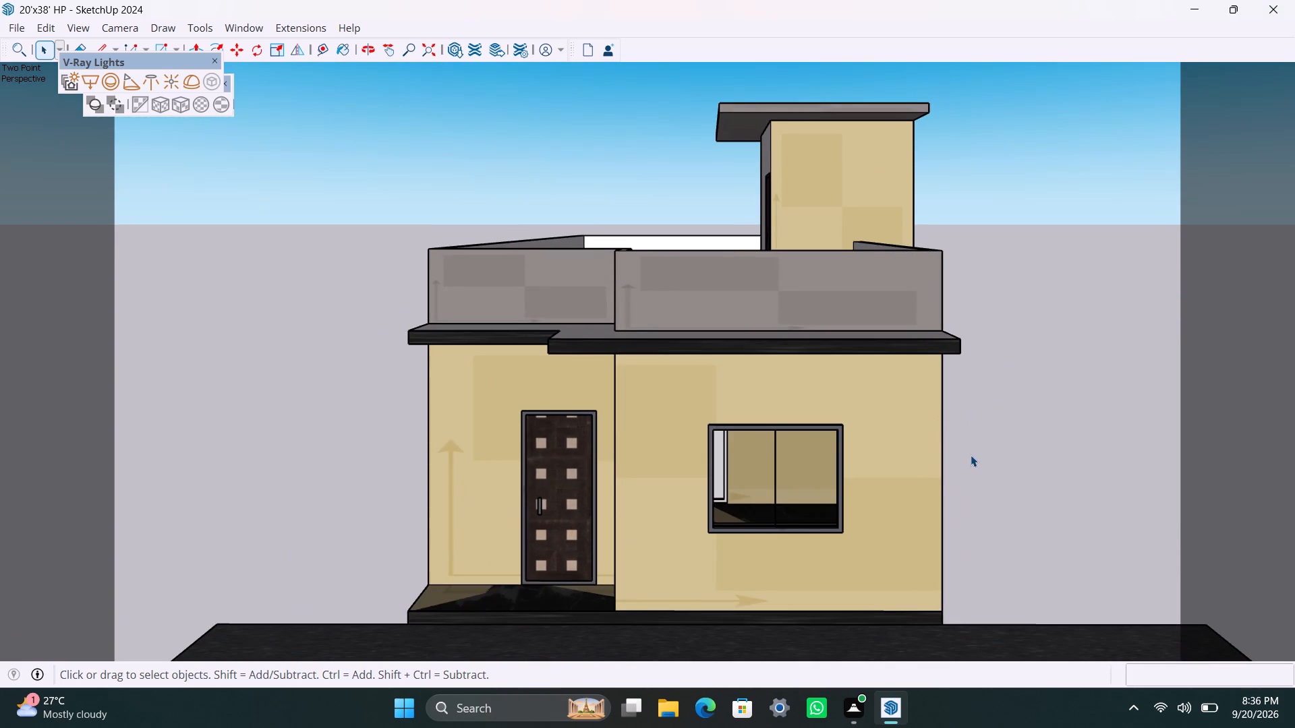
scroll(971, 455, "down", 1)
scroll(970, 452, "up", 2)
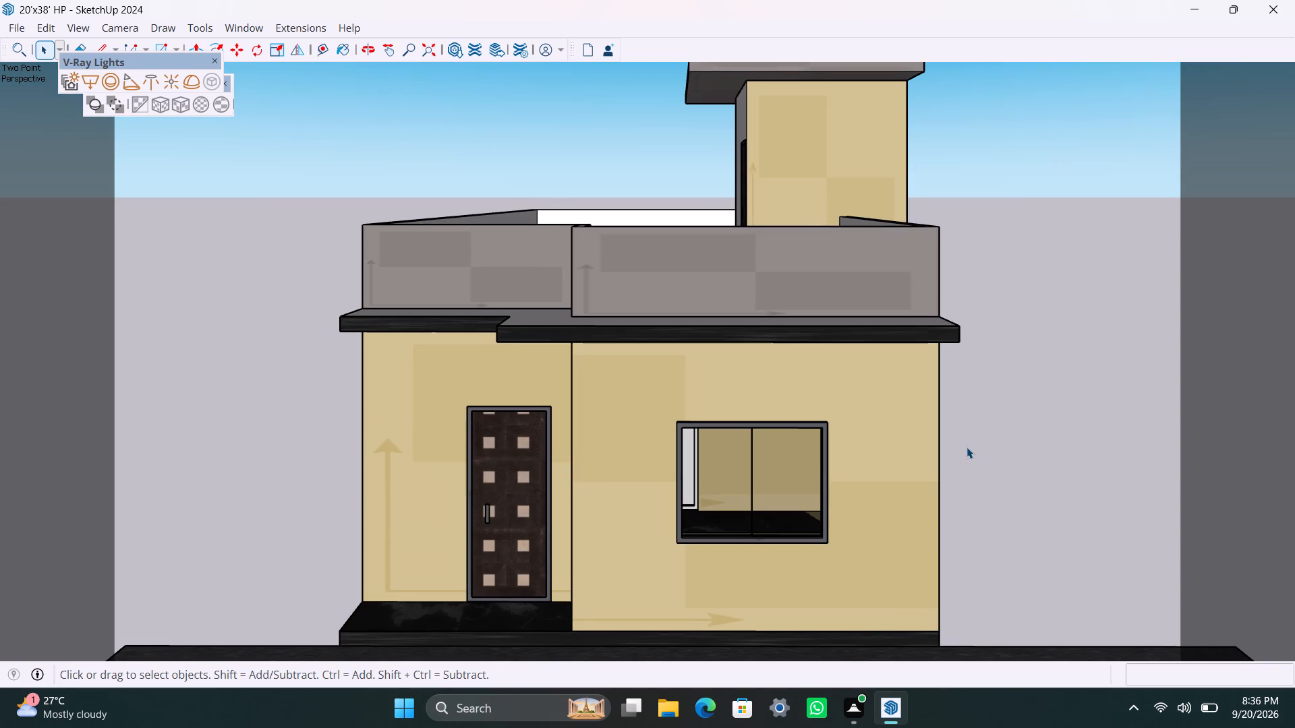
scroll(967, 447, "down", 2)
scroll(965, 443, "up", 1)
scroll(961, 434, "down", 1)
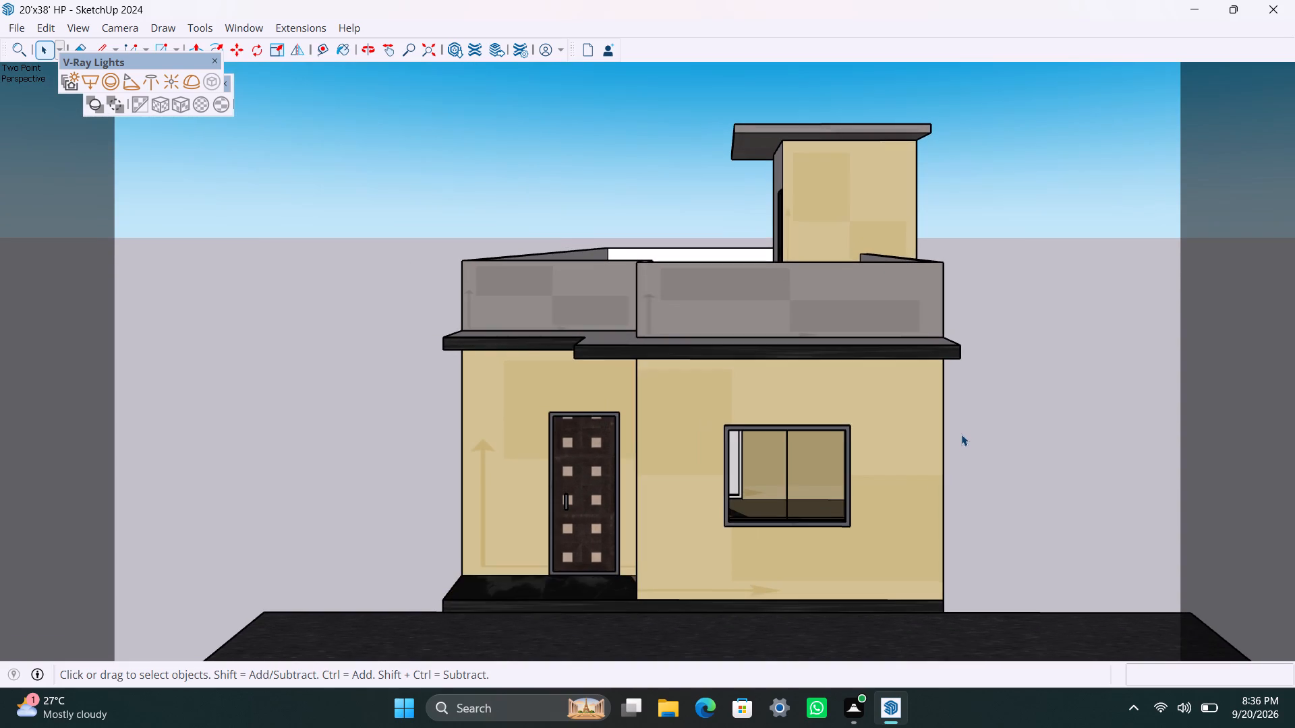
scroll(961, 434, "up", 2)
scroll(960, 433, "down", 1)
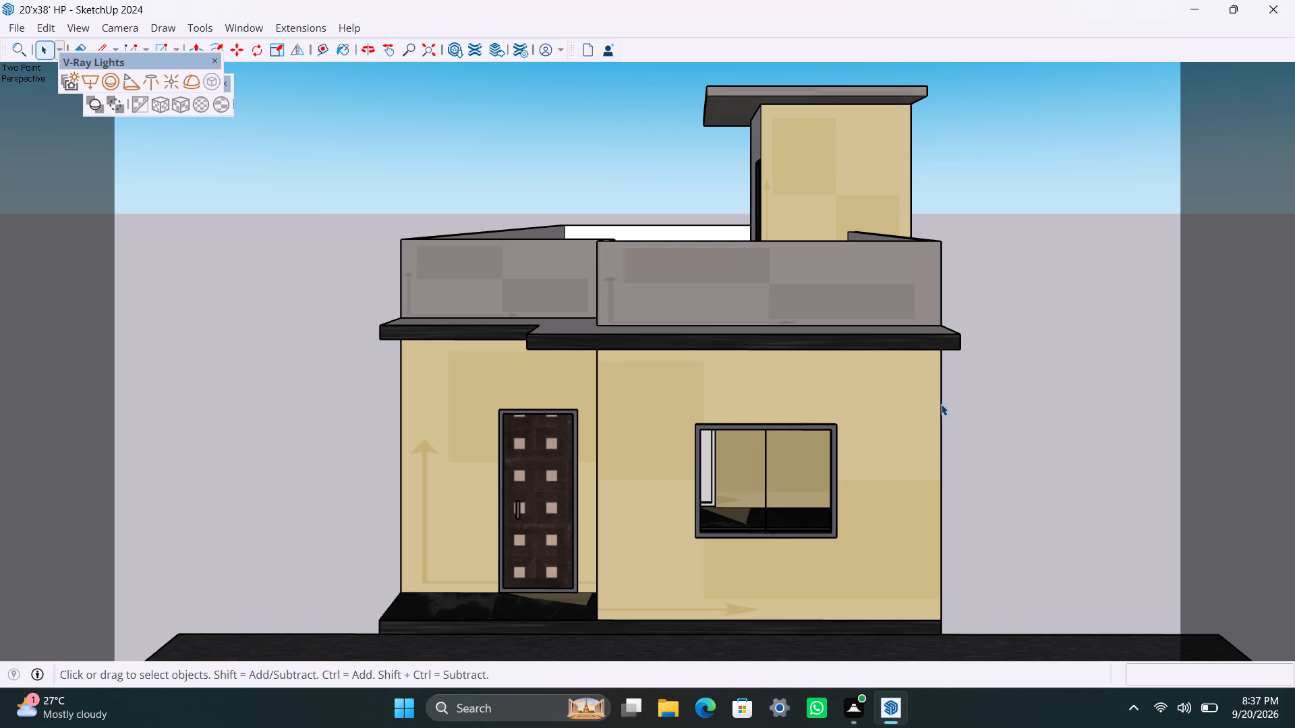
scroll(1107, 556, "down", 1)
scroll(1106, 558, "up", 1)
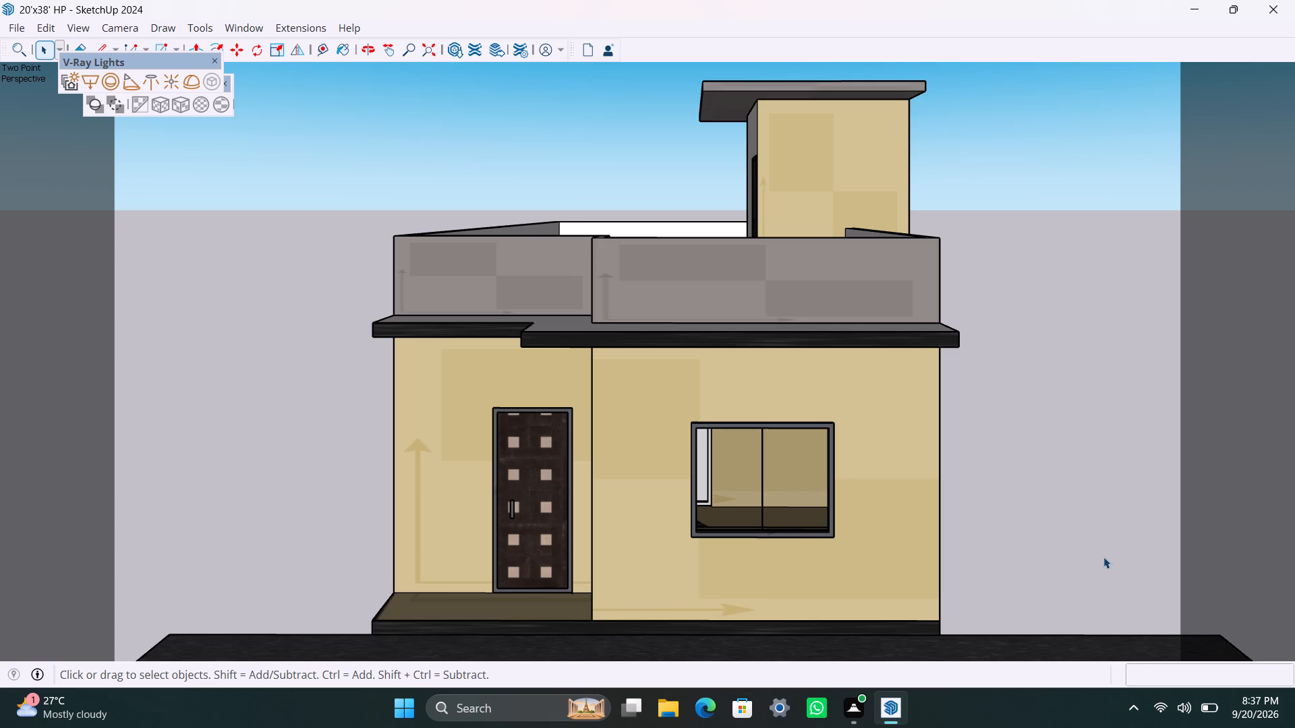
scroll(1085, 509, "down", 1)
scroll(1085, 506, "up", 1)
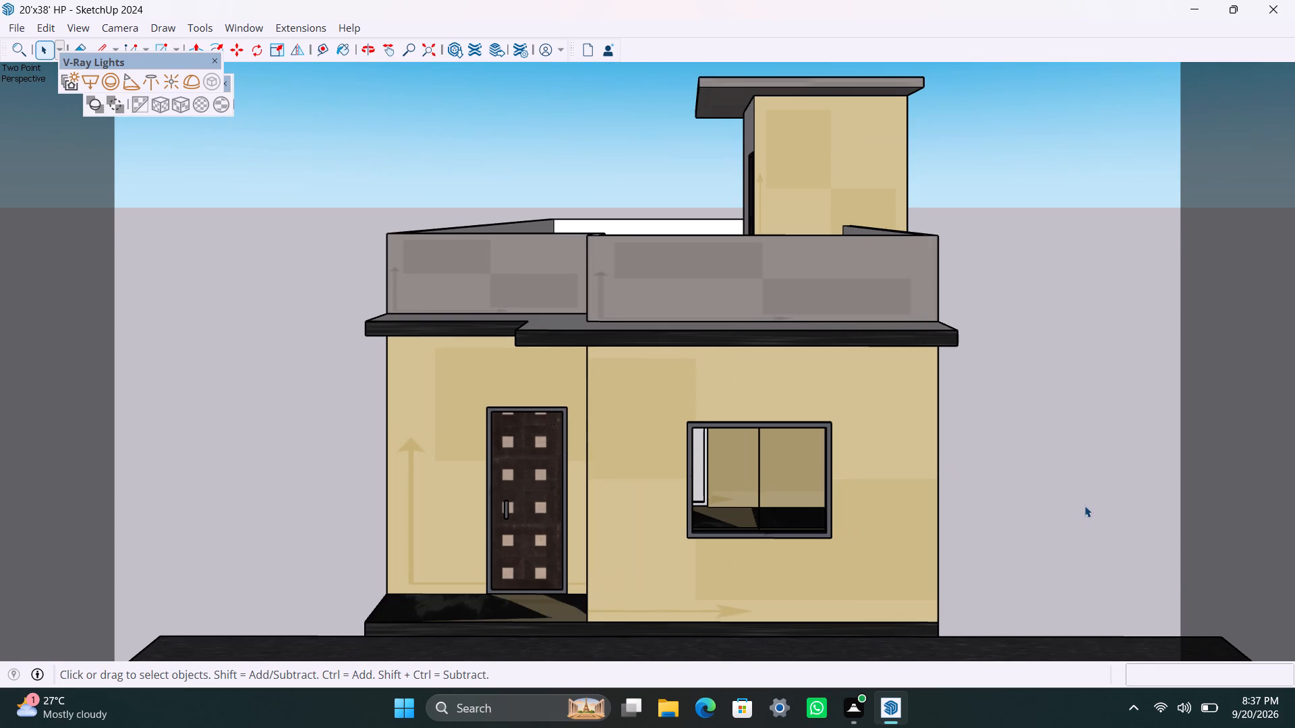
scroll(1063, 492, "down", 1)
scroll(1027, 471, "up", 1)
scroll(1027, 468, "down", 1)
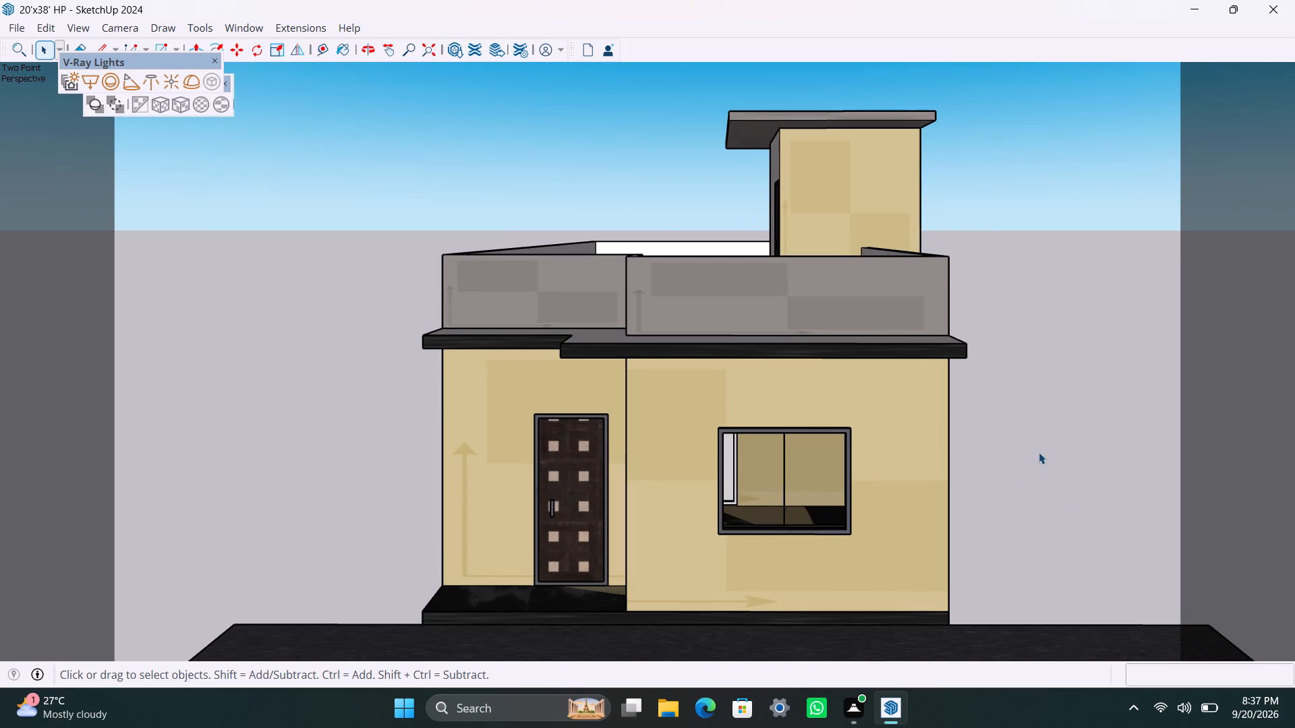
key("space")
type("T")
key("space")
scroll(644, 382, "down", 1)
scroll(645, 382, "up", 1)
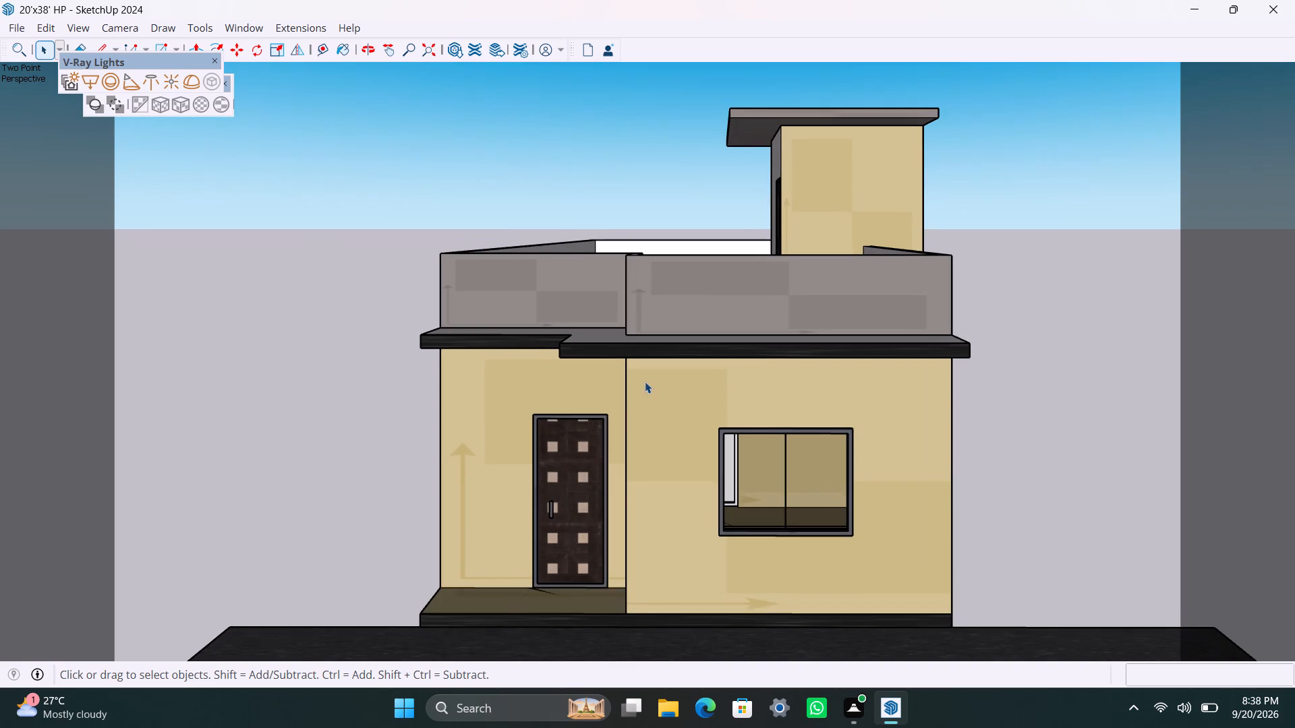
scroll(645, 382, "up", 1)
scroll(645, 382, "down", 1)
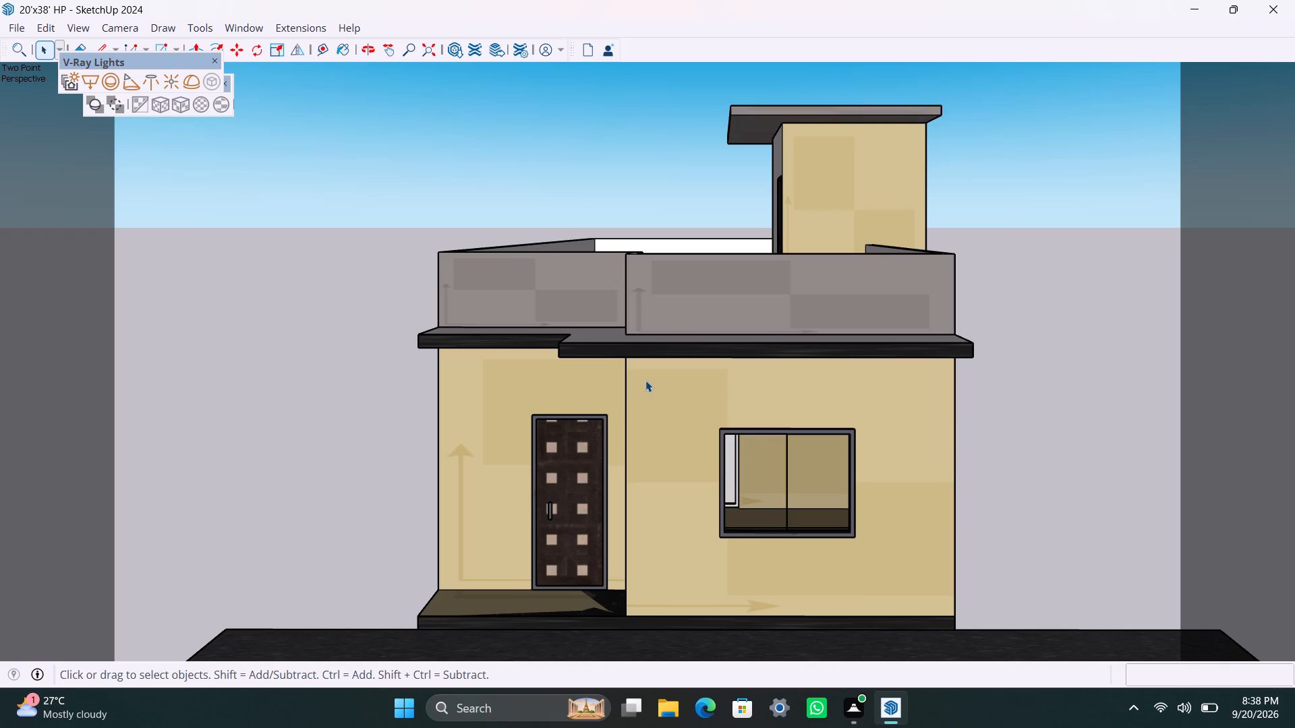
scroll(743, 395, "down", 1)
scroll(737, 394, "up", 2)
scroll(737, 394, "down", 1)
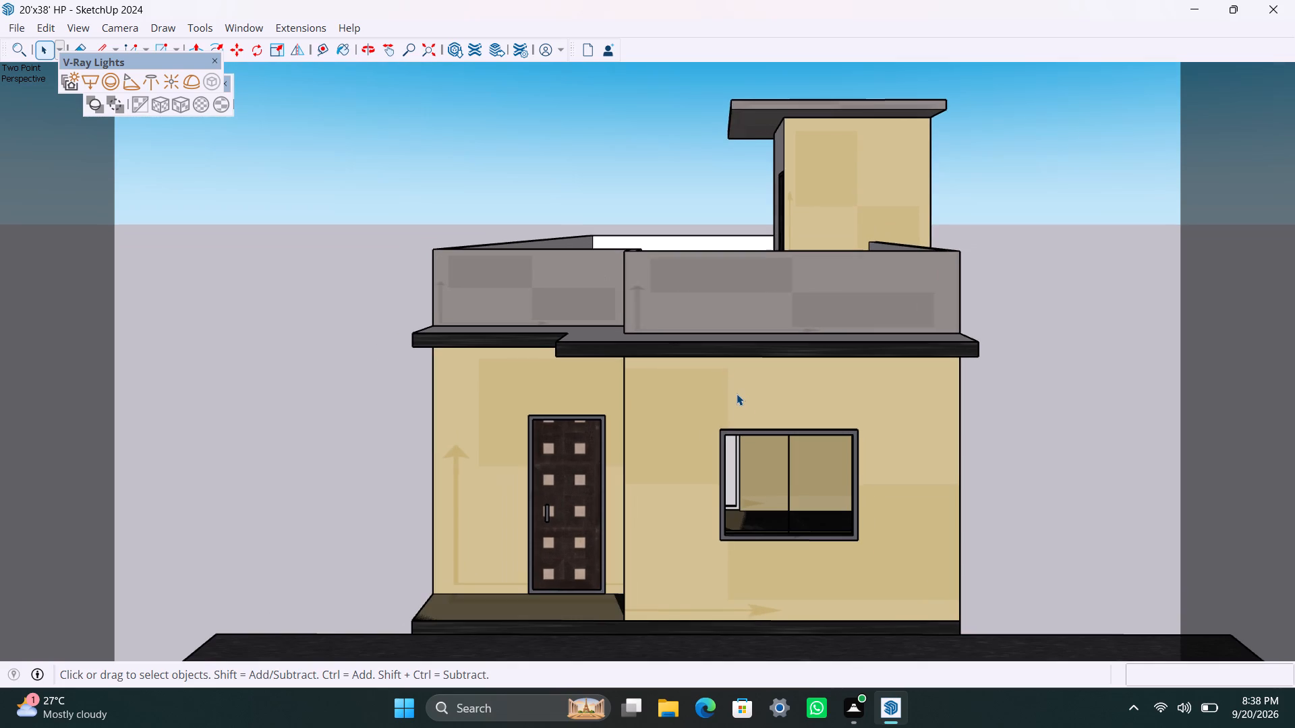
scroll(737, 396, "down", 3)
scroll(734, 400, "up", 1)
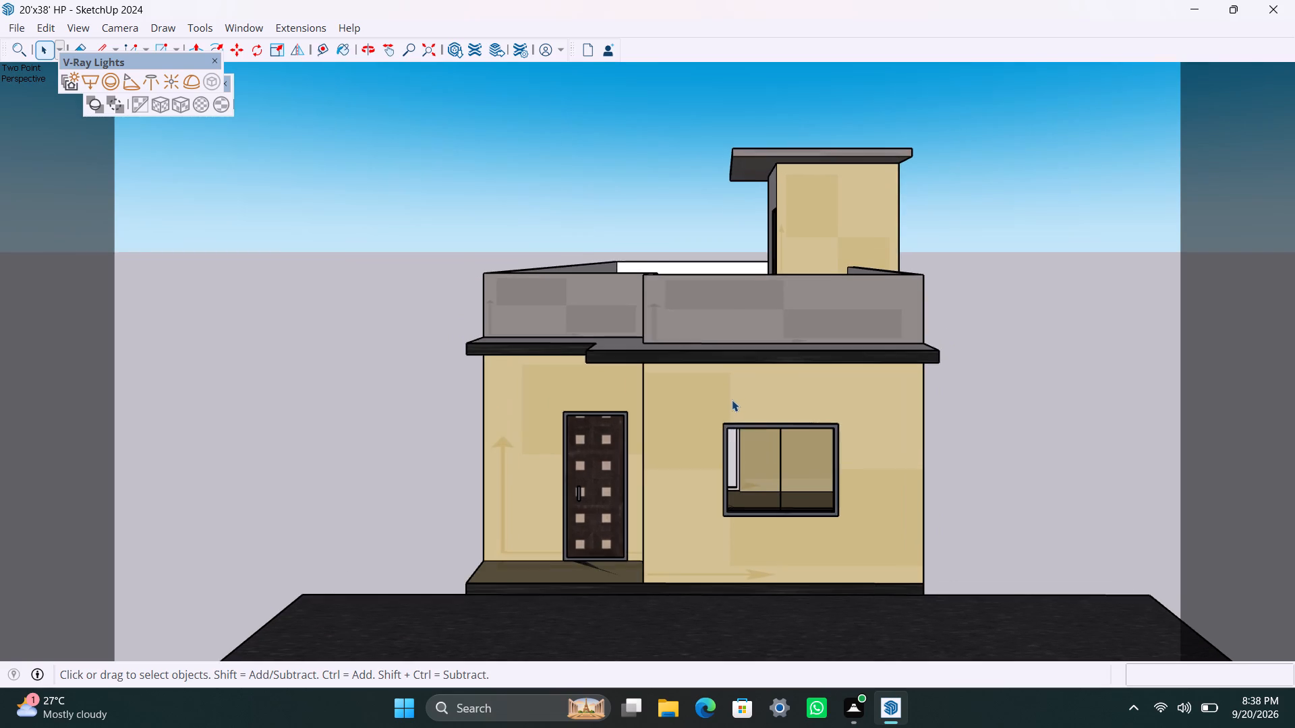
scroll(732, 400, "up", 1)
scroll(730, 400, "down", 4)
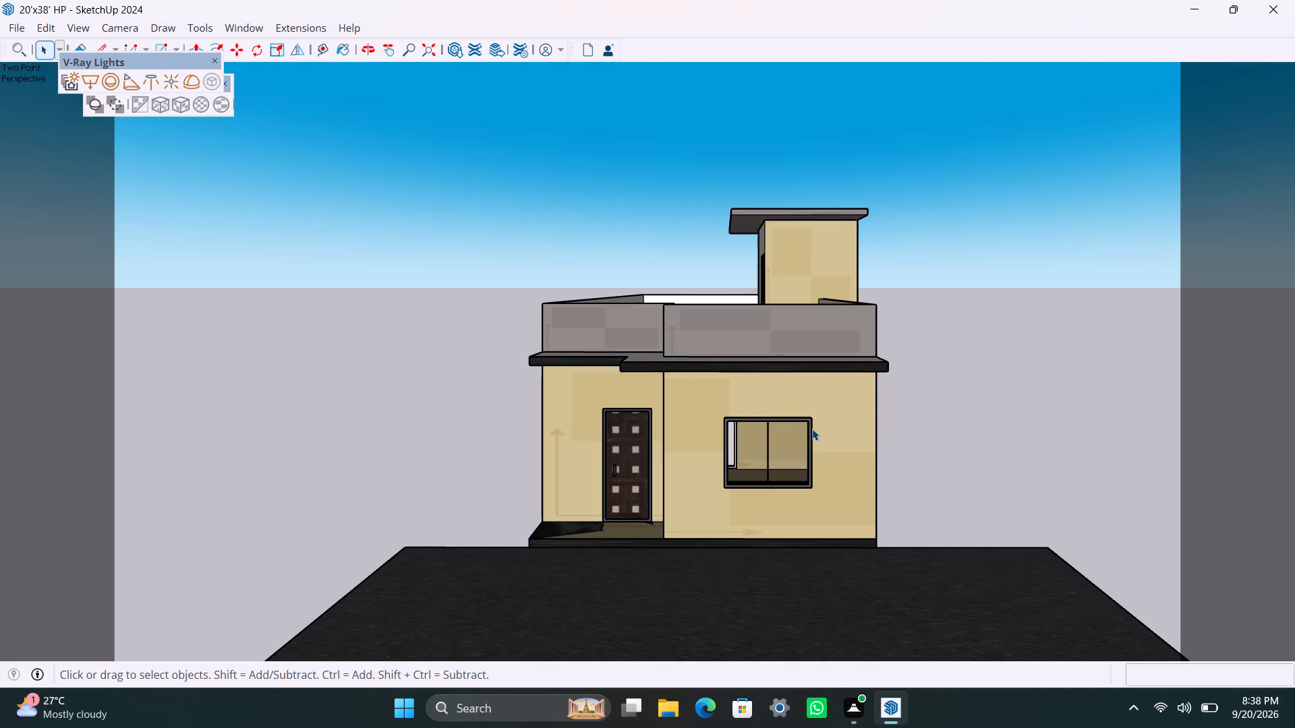
Examine the house's side wall with the projecting stair tower, including its windows and louvred ventilators.
scroll(807, 434, "up", 1)
middle_click_drag(821, 462, 541, 462)
scroll(597, 476, "up", 6)
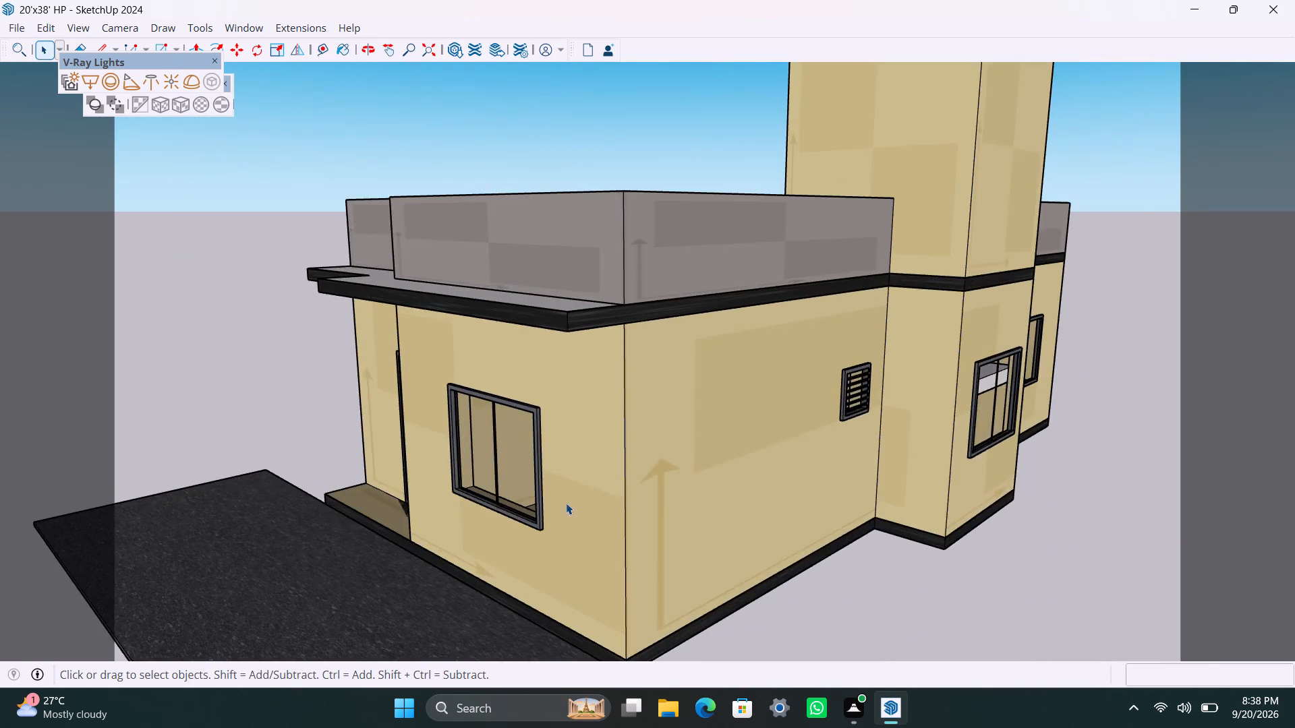
scroll(566, 503, "up", 1)
middle_click_drag(674, 518, 626, 518)
scroll(625, 499, "down", 10)
scroll(701, 510, "up", 6)
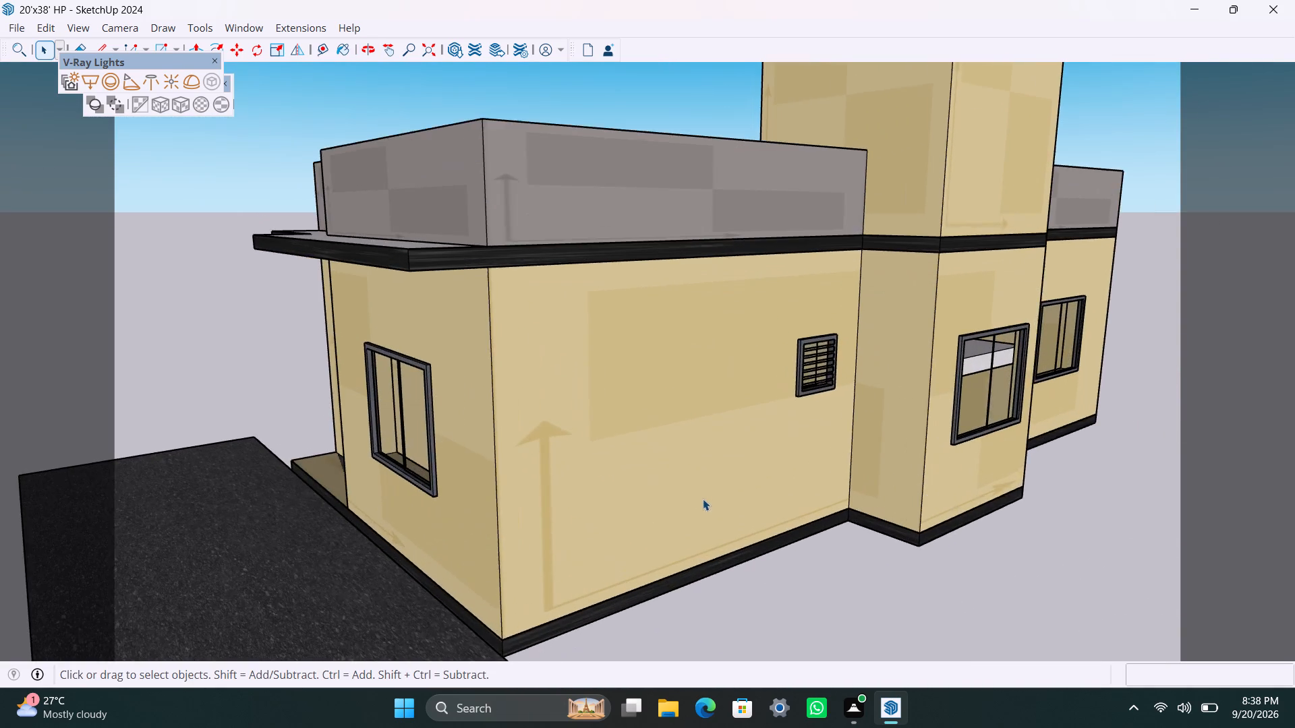
scroll(701, 474, "down", 4)
middle_click_drag(614, 429, 592, 324)
scroll(616, 336, "up", 3)
middle_click_drag(898, 430, 589, 466)
scroll(661, 437, "down", 5)
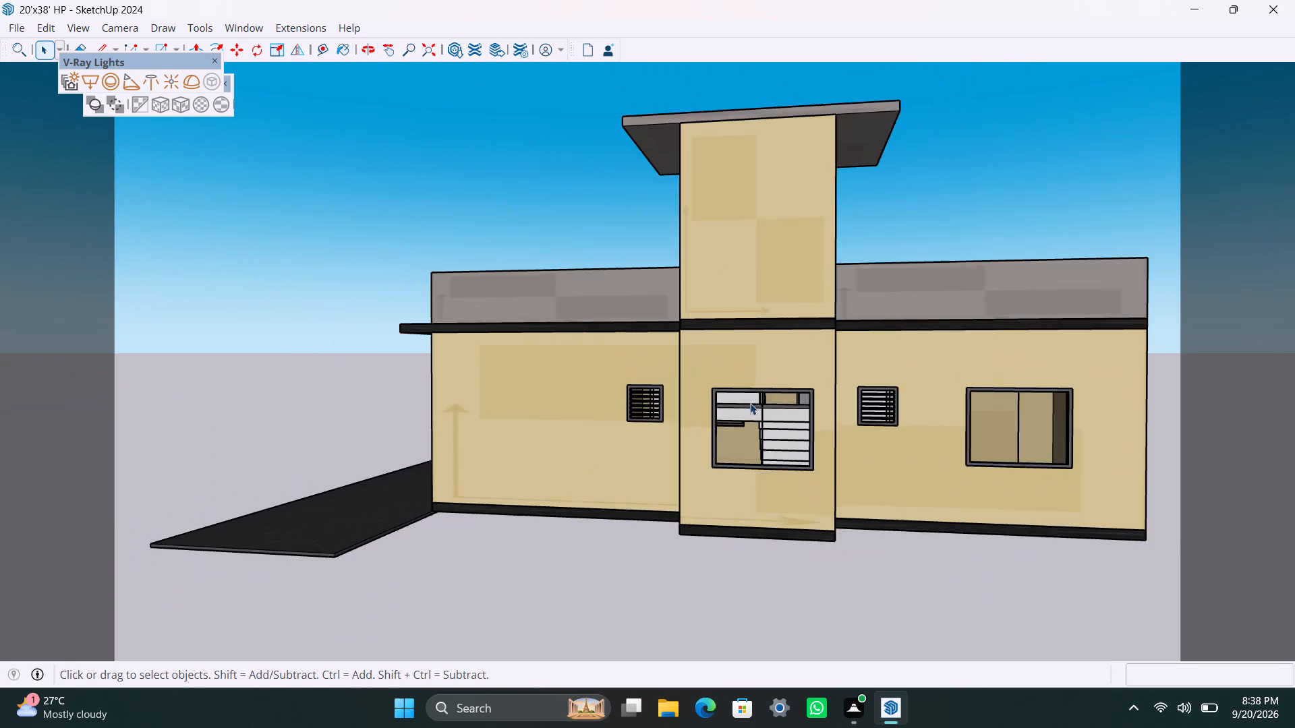
scroll(786, 388, "up", 7)
middle_click_drag(744, 446, 695, 386)
scroll(695, 386, "up", 1)
scroll(696, 377, "down", 12)
scroll(696, 353, "up", 8)
middle_click_drag(812, 363, 739, 386)
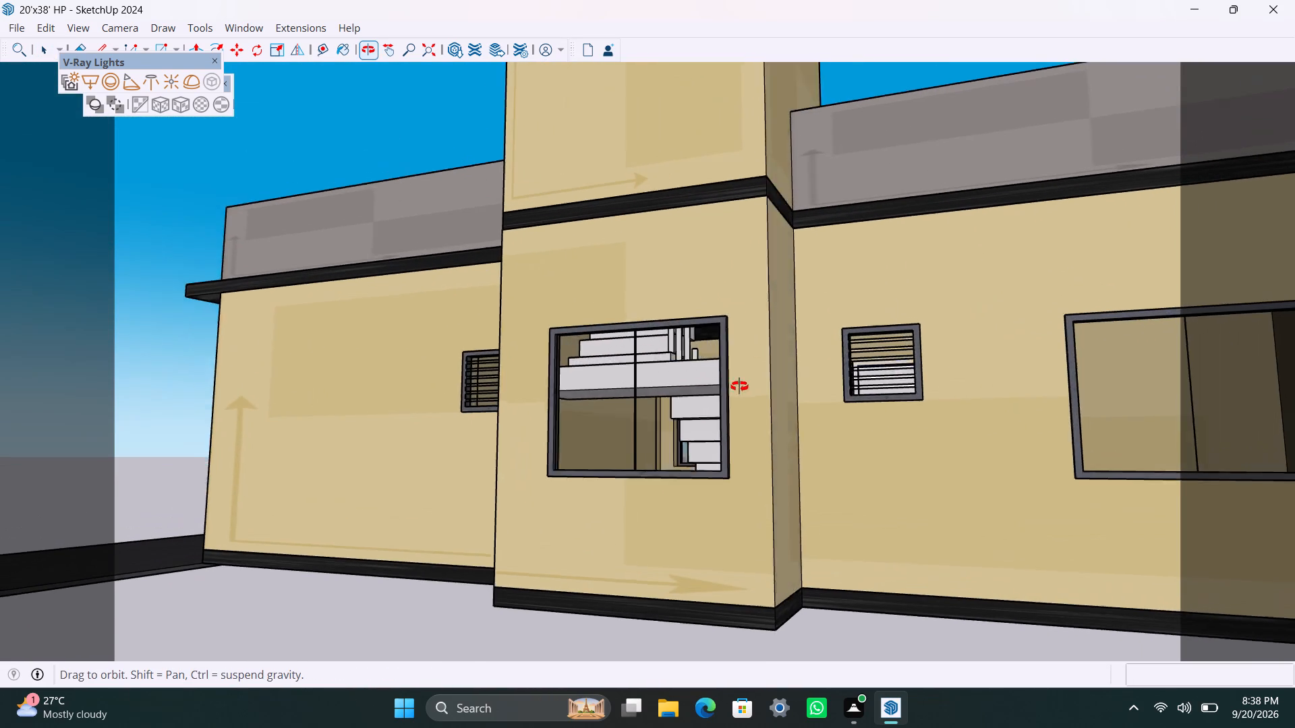
middle_click_drag(739, 386, 542, 417)
scroll(584, 390, "down", 10)
scroll(777, 407, "up", 4)
middle_click_drag(799, 495, 906, 491)
scroll(859, 429, "up", 7)
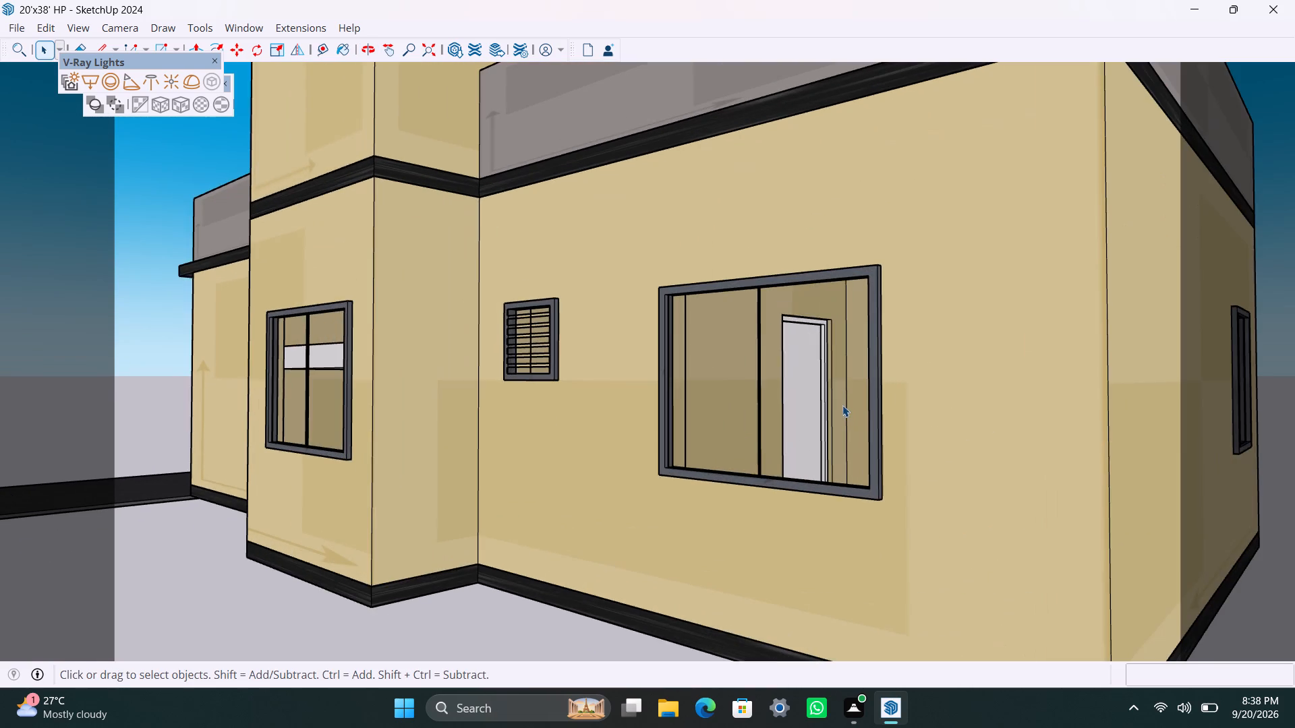
Examine the rear wall with its single window and the opposite long wall with four windows.
middle_click_drag(811, 461, 751, 538)
scroll(786, 466, "down", 11)
middle_click_drag(884, 441, 428, 405)
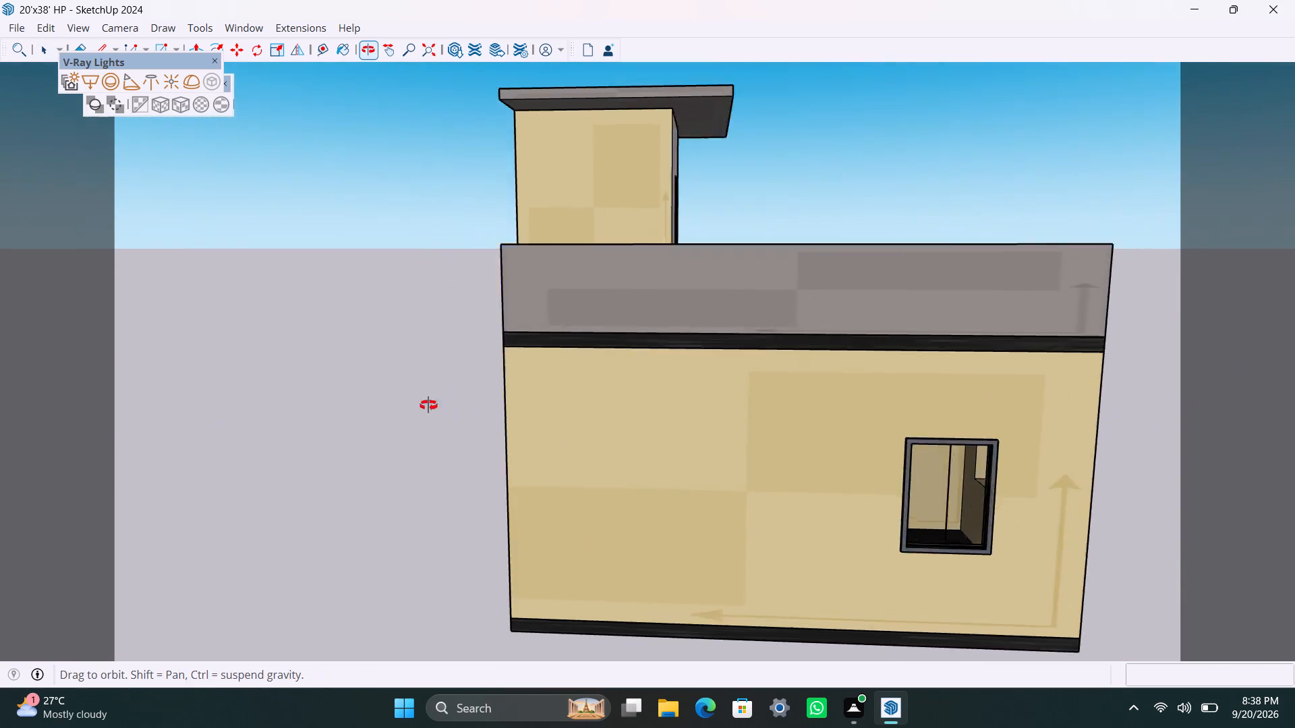
middle_click_drag(428, 405, 364, 396)
scroll(682, 502, "up", 3)
middle_click_drag(807, 498, 673, 467)
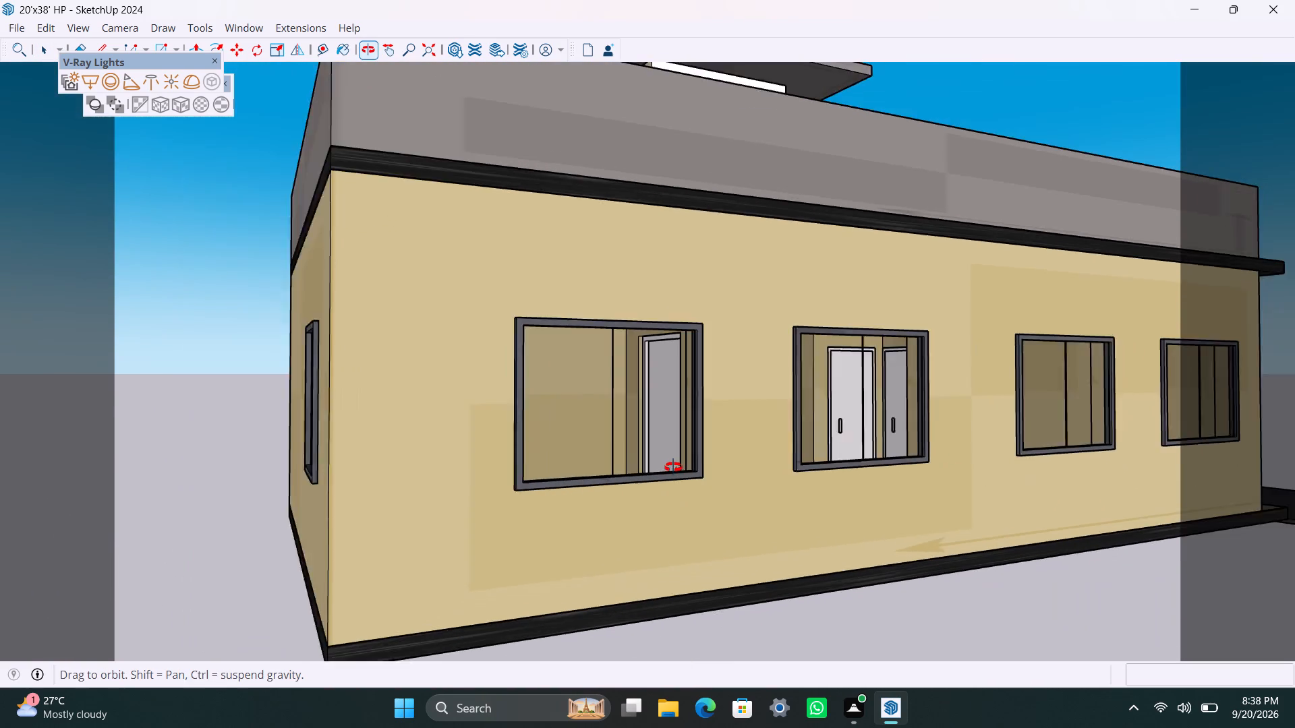
middle_click_drag(673, 467, 442, 528)
scroll(525, 442, "down", 6)
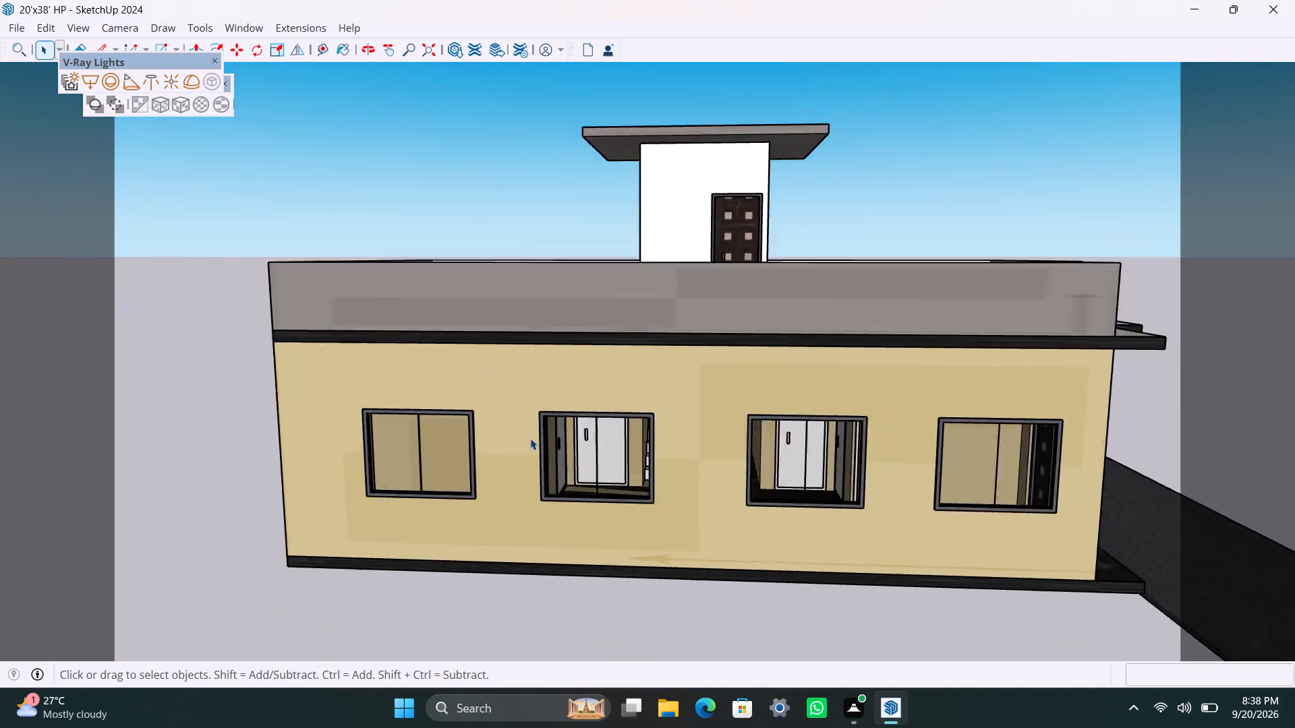
Examine the interior doors and staircase through the second window of the four-window wall, opening the window's group and closing it again.
scroll(544, 431, "up", 9)
scroll(635, 476, "up", 6)
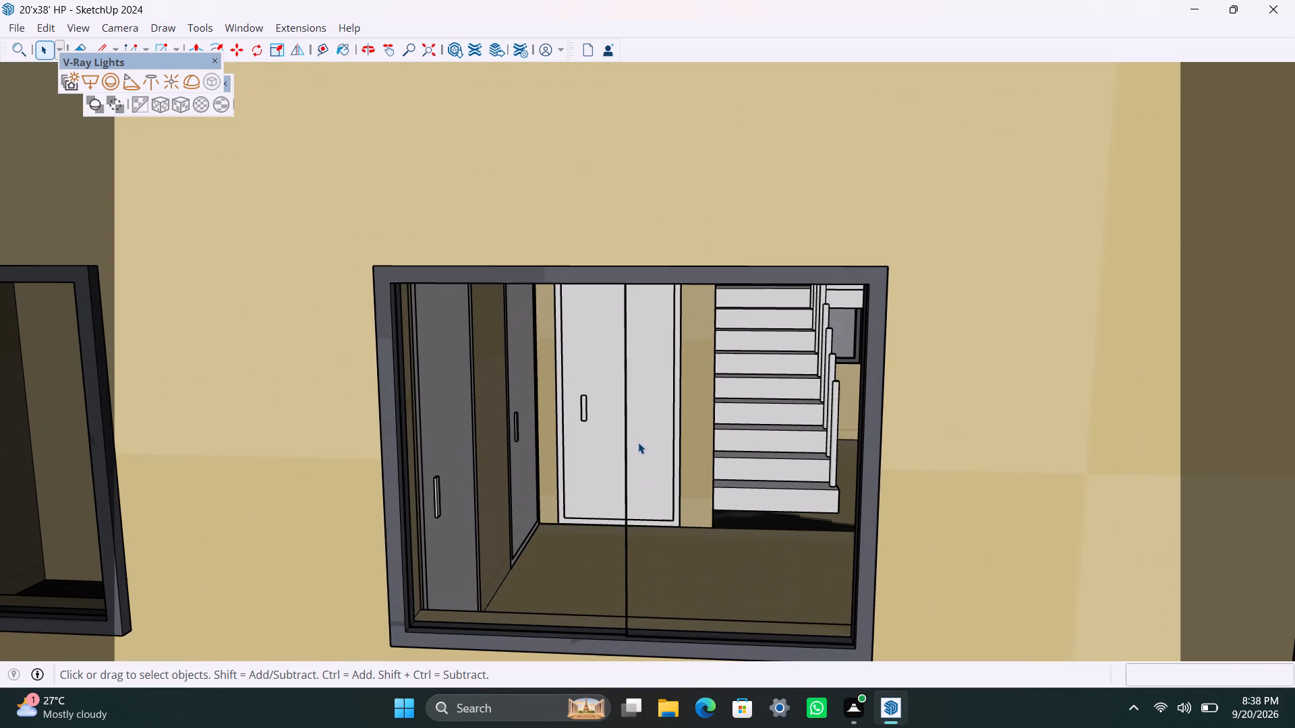
left_click(642, 411)
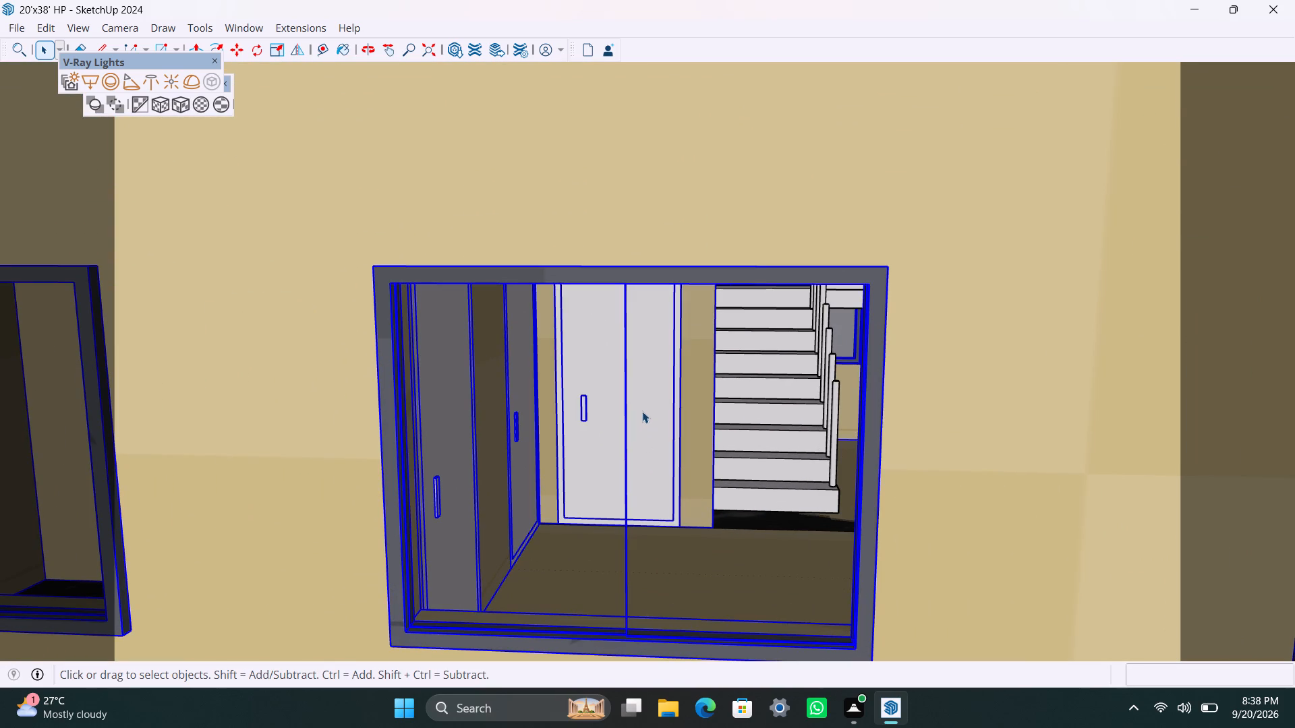
double_click(642, 411)
left_click(642, 411)
scroll(643, 410, "up", 6)
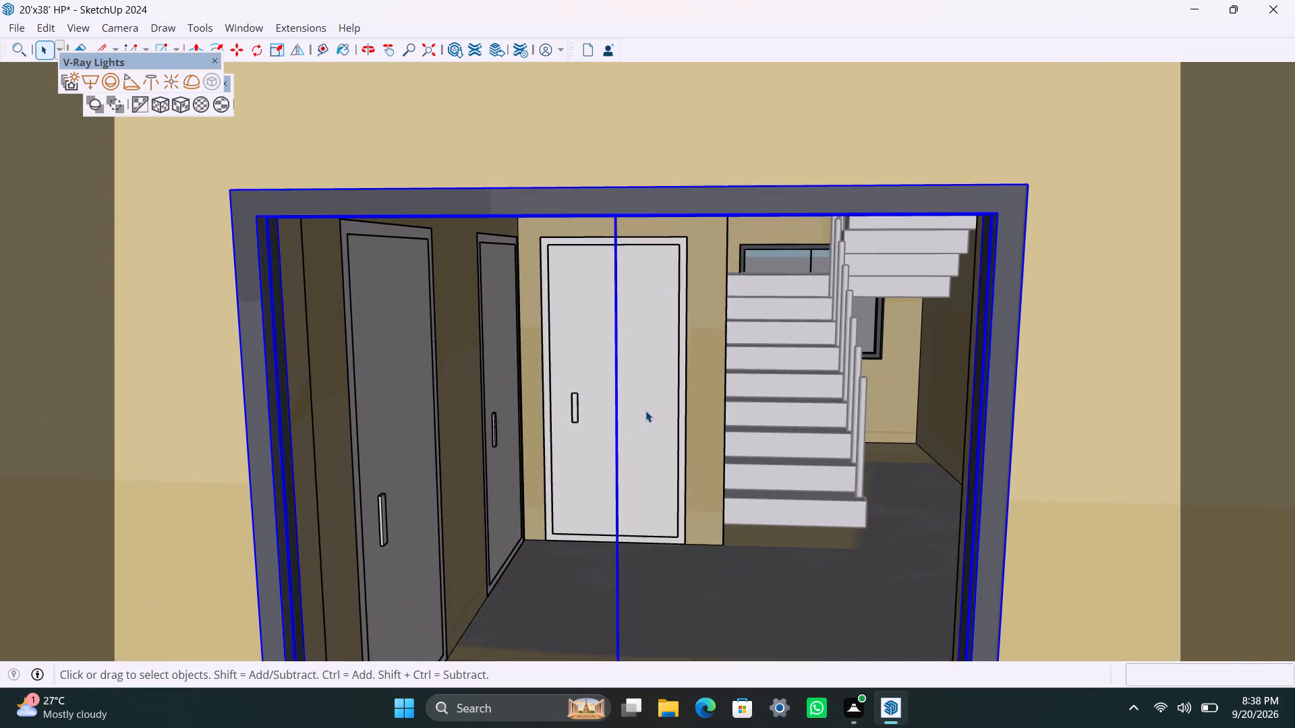
scroll(652, 404, "up", 20)
scroll(652, 404, "up", 4)
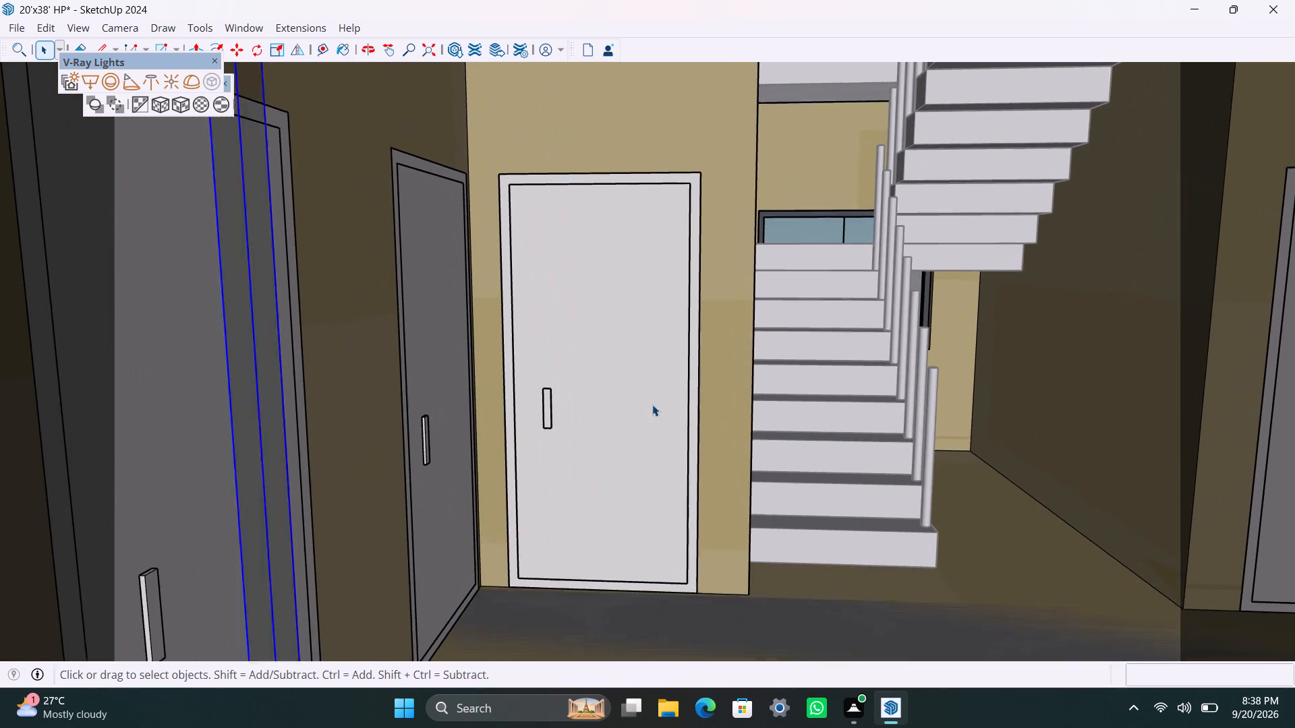
scroll(652, 404, "up", 14)
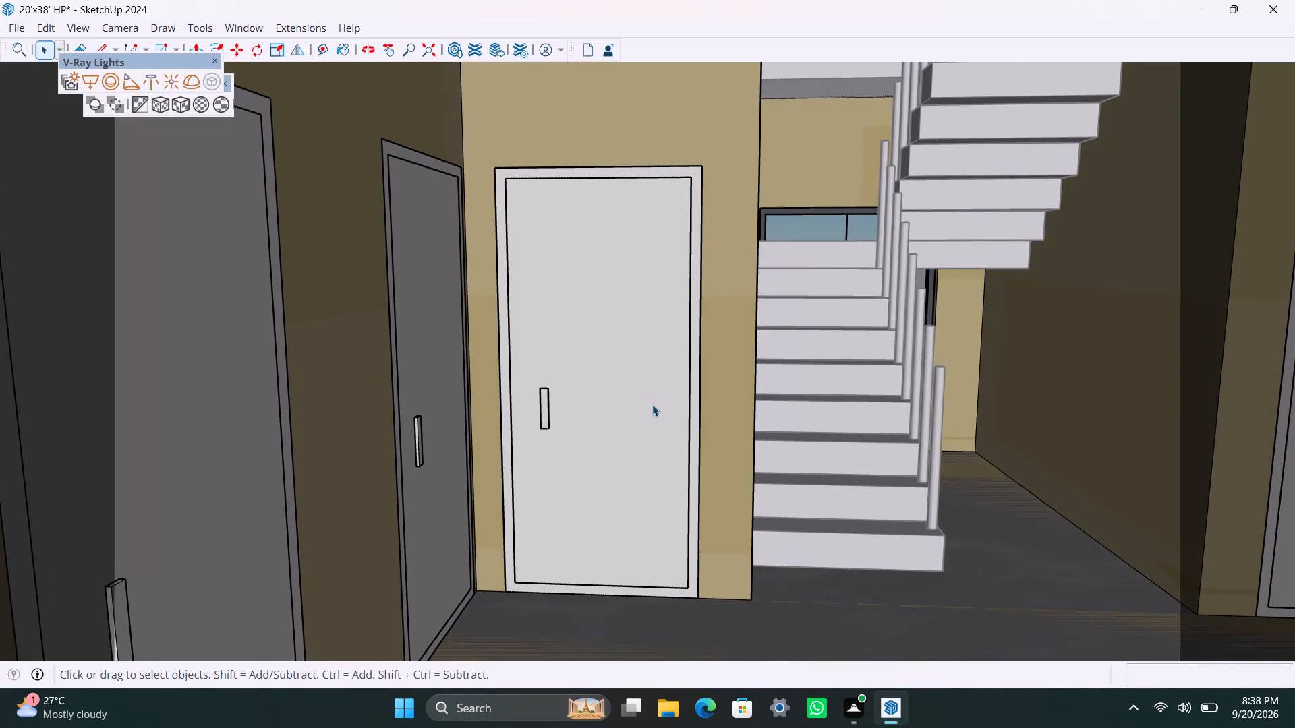
scroll(652, 404, "down", 19)
scroll(652, 404, "down", 7)
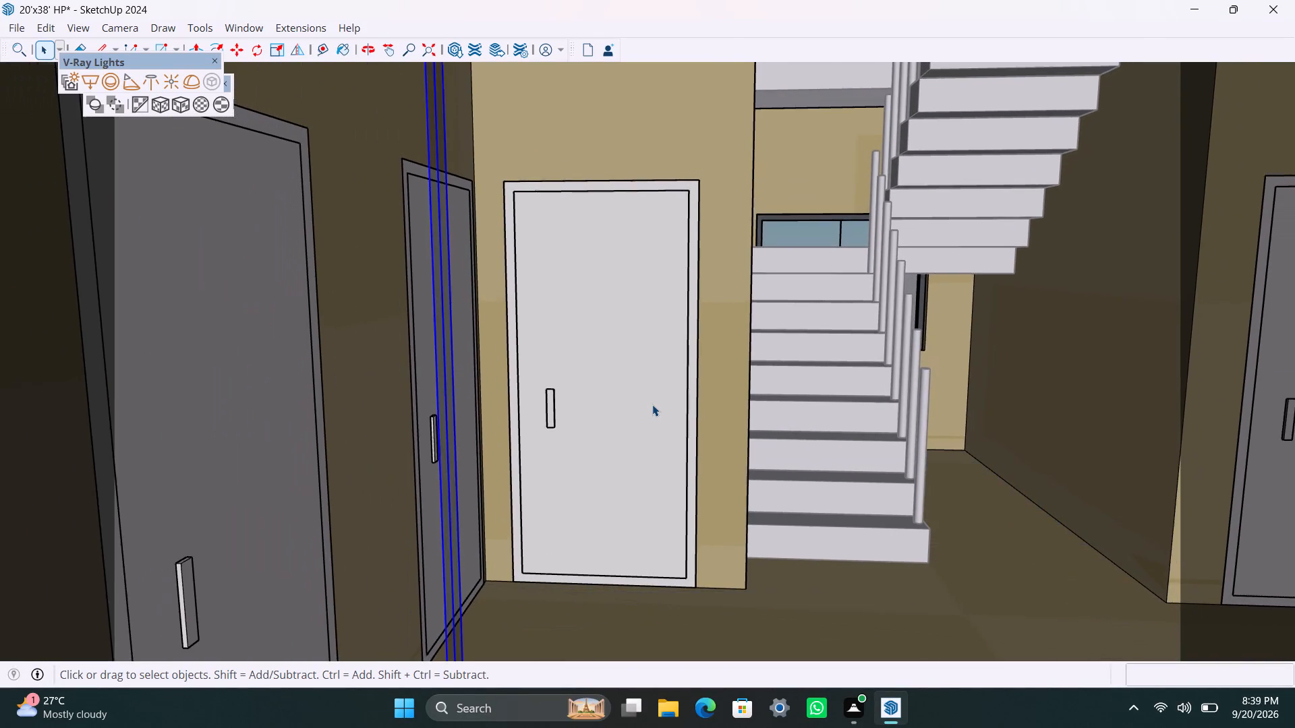
scroll(652, 404, "down", 20)
scroll(652, 404, "down", 12)
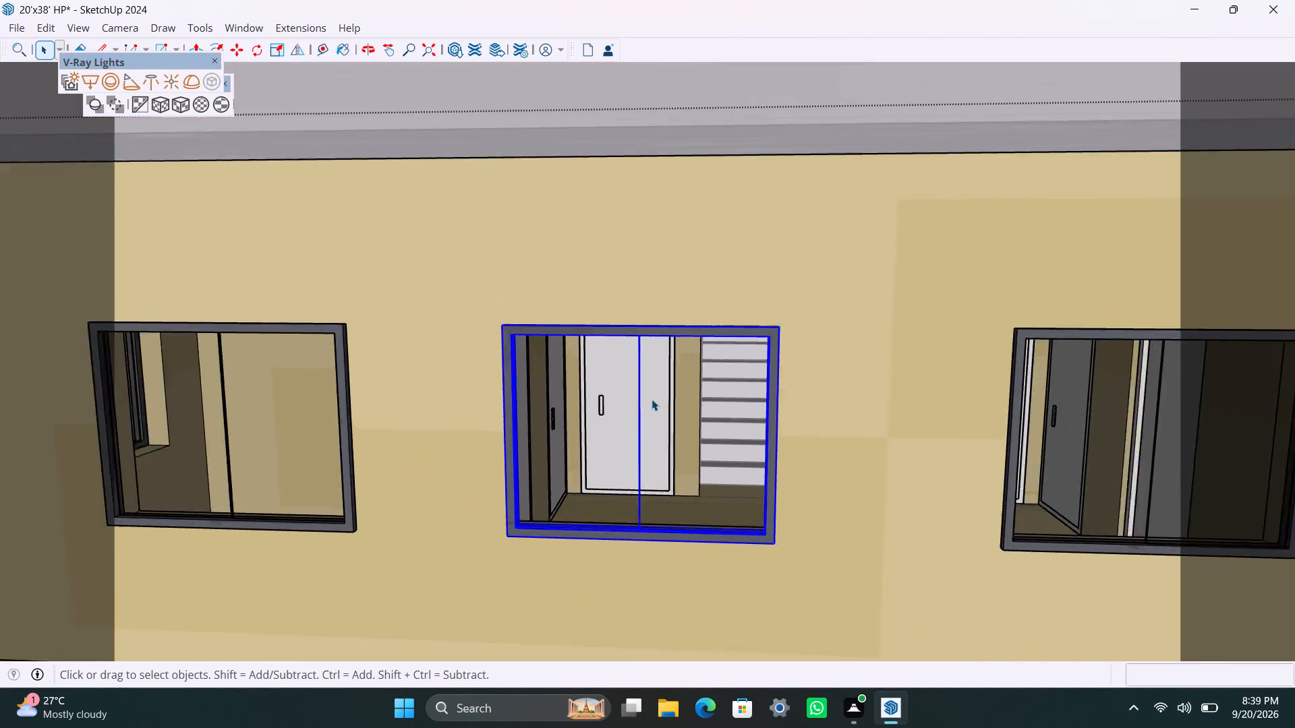
scroll(652, 399, "down", 13)
triple_click(689, 567)
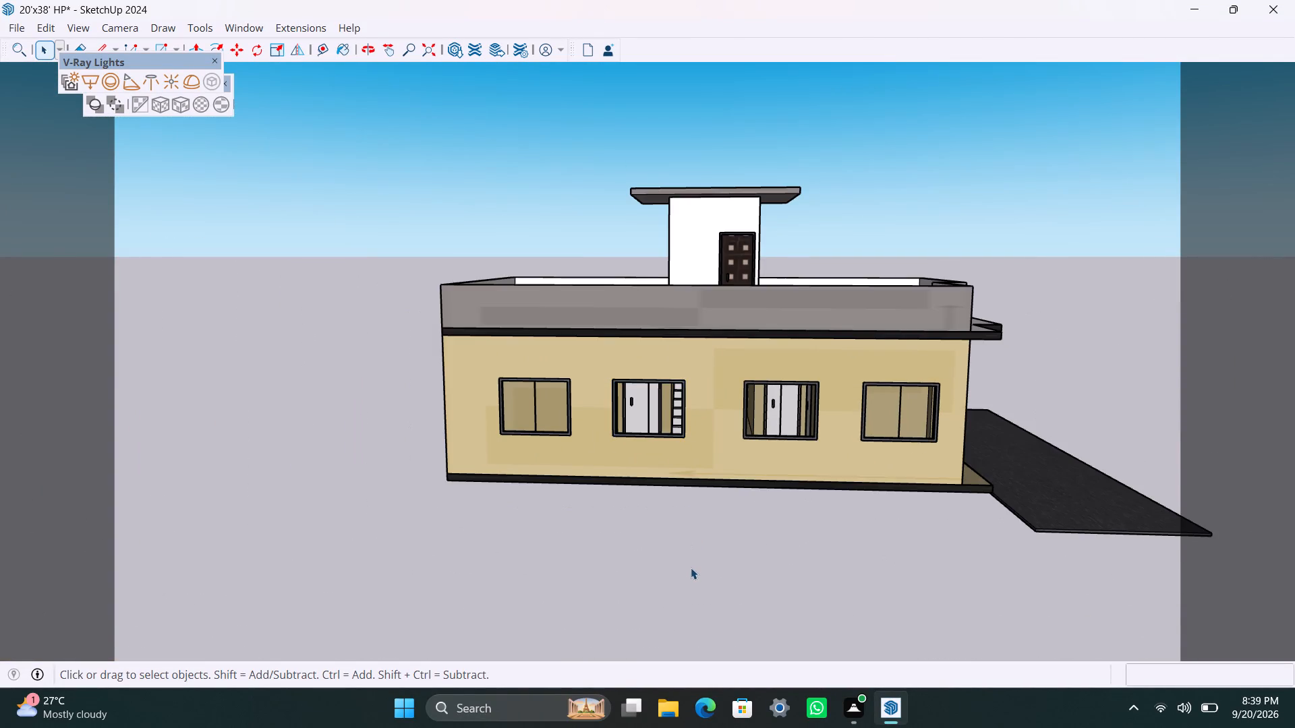
Examine the four-window long wall again, checking its windows, plinth band and roof projection up to the front corner.
scroll(783, 562, "up", 3)
scroll(660, 500, "up", 1)
scroll(623, 390, "up", 3)
scroll(566, 367, "up", 1)
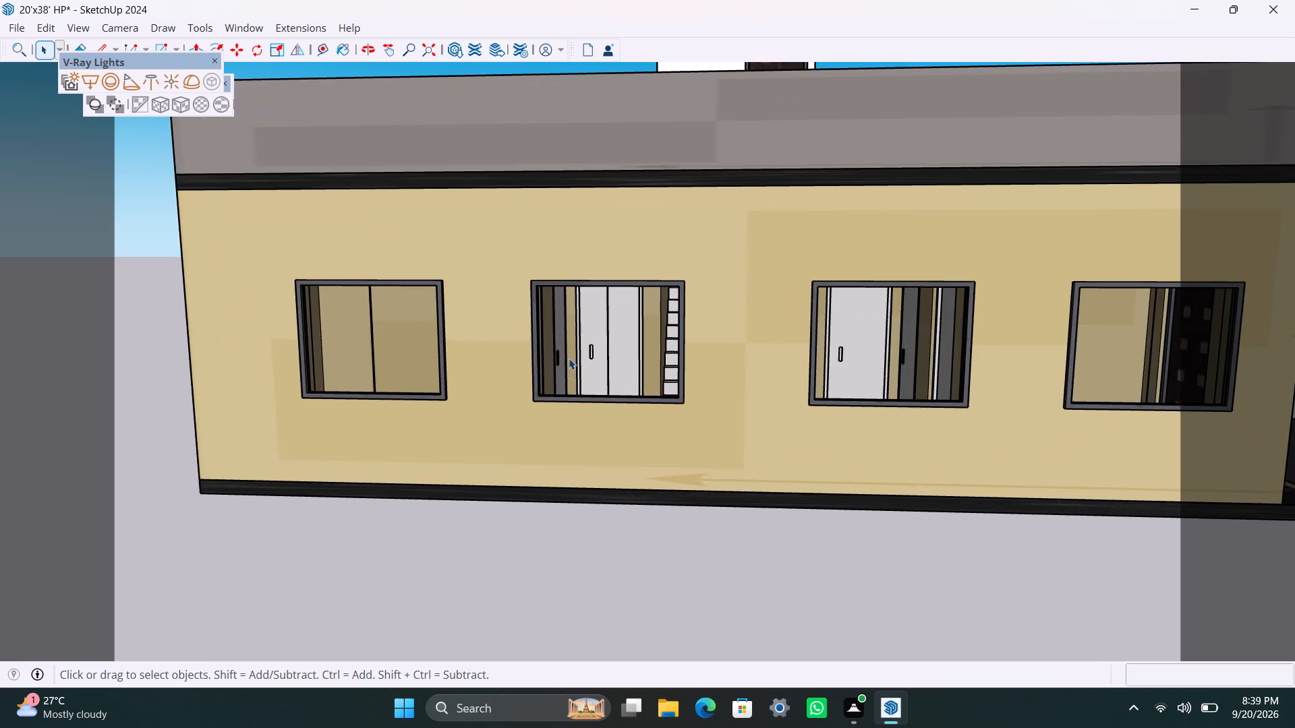
scroll(570, 357, "down", 4)
scroll(631, 329, "down", 4)
scroll(762, 398, "down", 1)
middle_click_drag(759, 402, 708, 477, "shift")
scroll(644, 497, "up", 4)
middle_click_drag(657, 439, 677, 413)
scroll(677, 400, "down", 1)
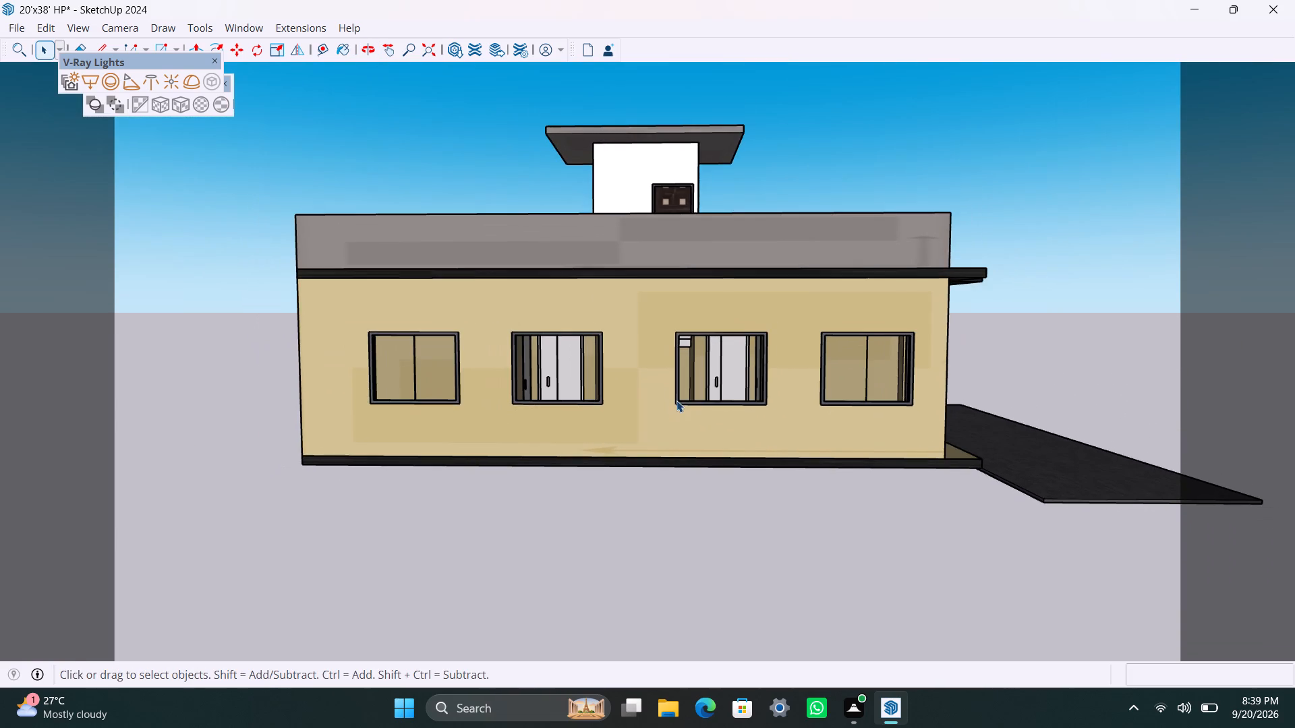
middle_click_drag(677, 402, 670, 465, "shift")
scroll(670, 453, "up", 2)
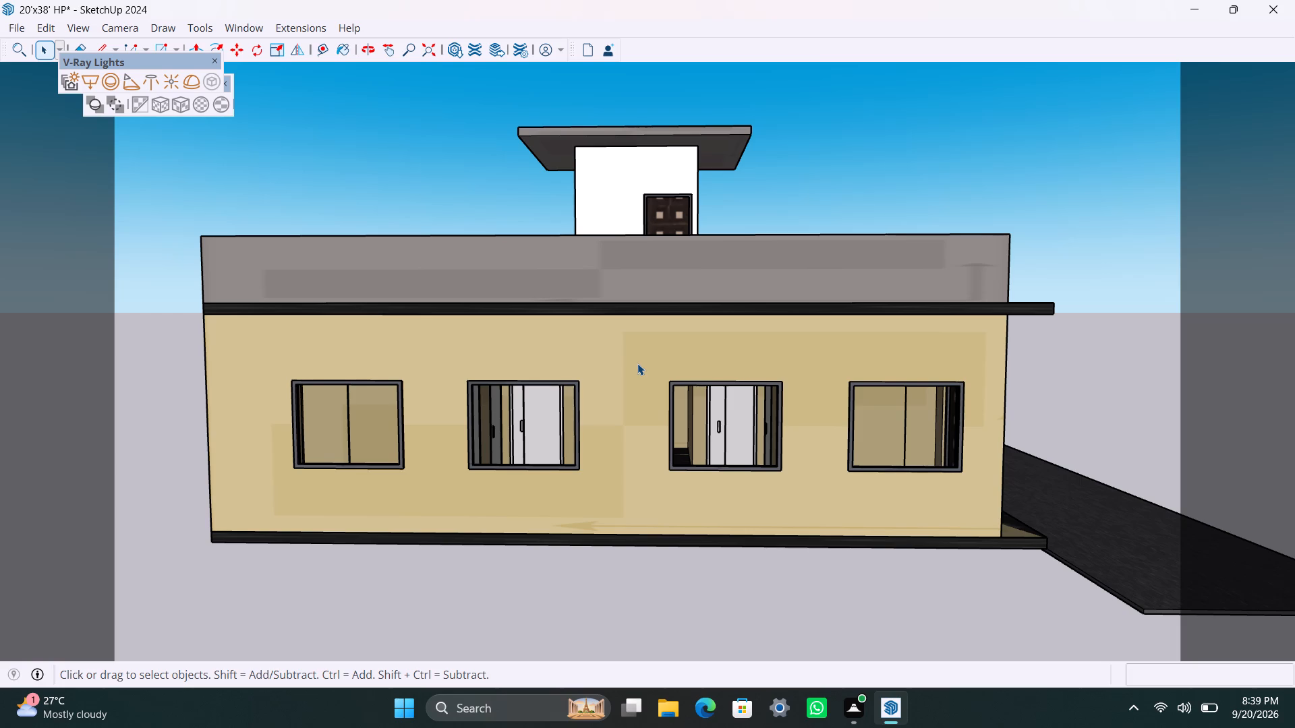
scroll(687, 334, "down", 3)
scroll(732, 400, "up", 4)
middle_click_drag(801, 609, 641, 626)
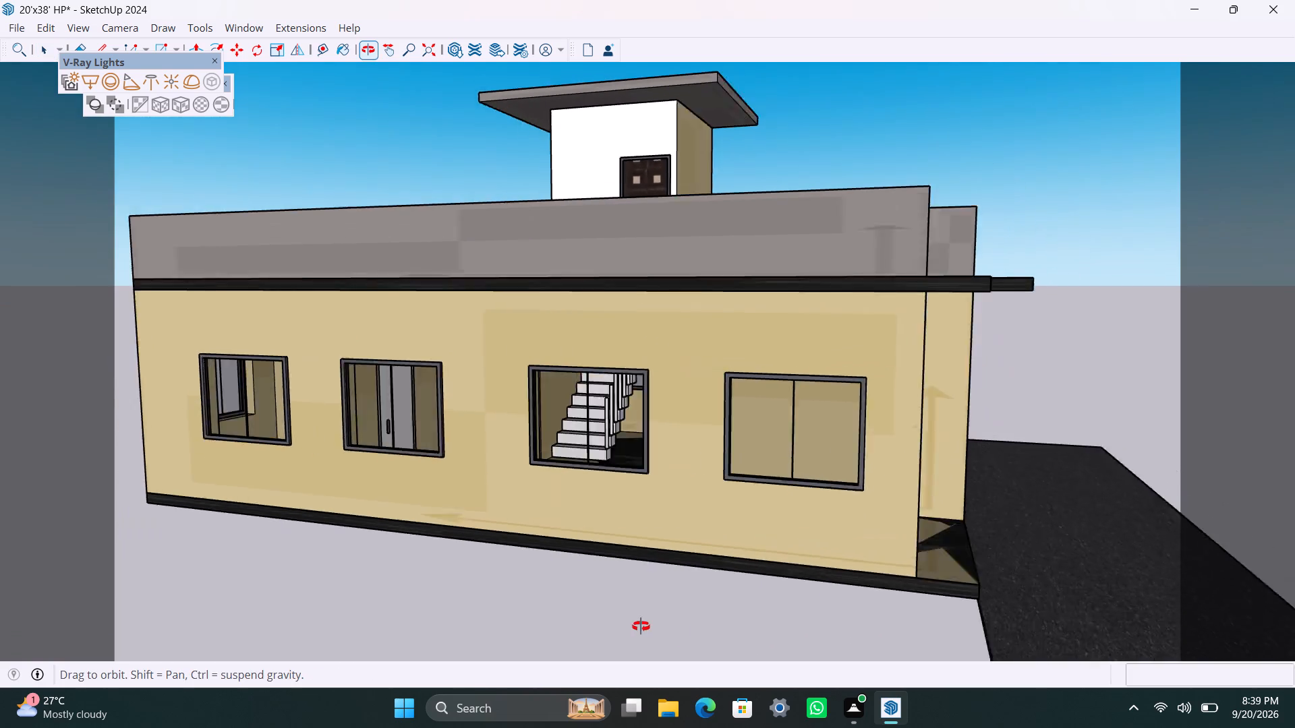
middle_click_drag(641, 626, 532, 638)
scroll(605, 570, "up", 2)
scroll(618, 541, "down", 8)
Examine the roof terrace, parapet walls and stair tower from above, going round to the tower side of the house.
middle_click_drag(647, 449, 605, 558)
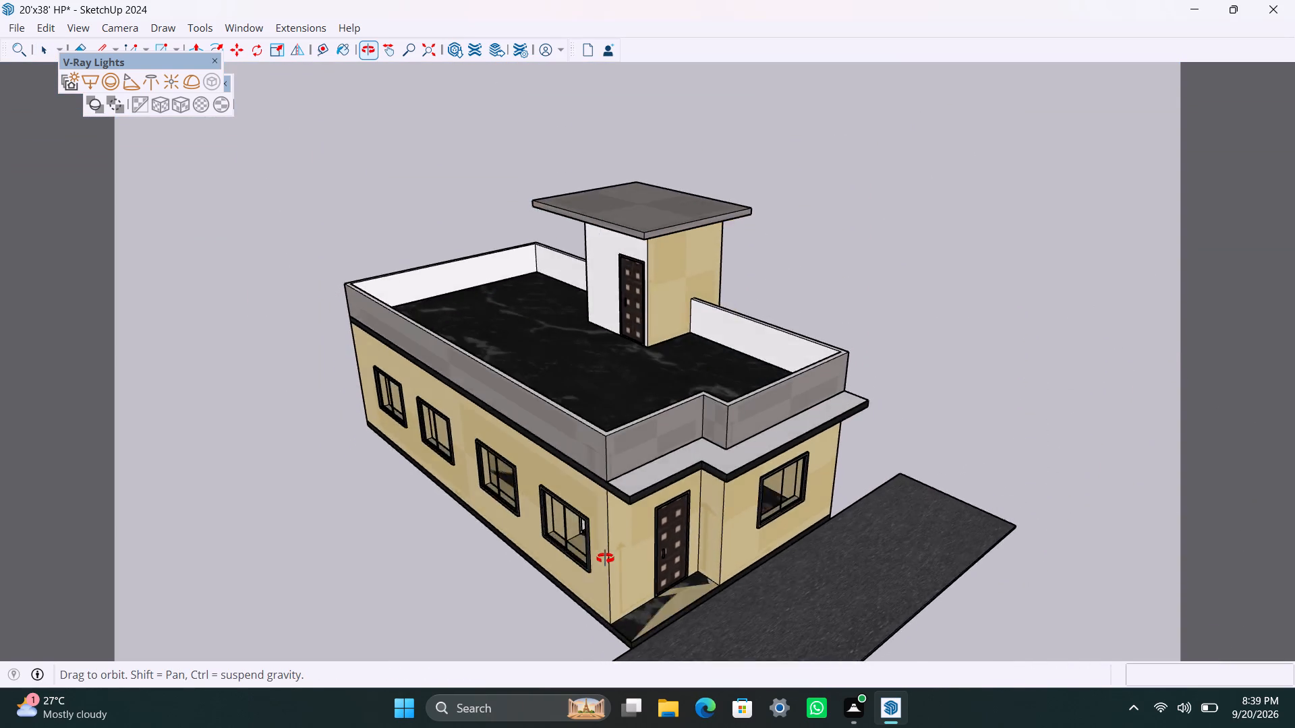
middle_click_drag(605, 558, 716, 519)
scroll(687, 392, "up", 5)
scroll(635, 357, "down", 5)
scroll(632, 369, "up", 2)
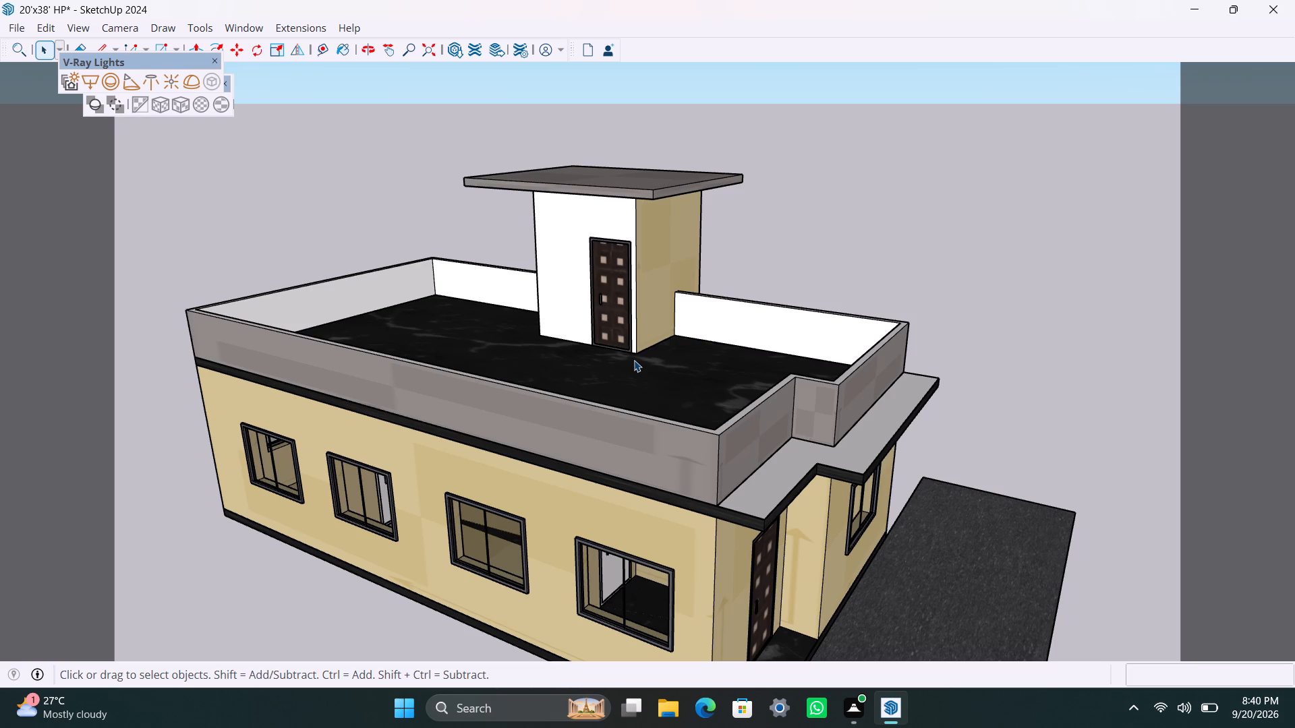
scroll(703, 472, "down", 3)
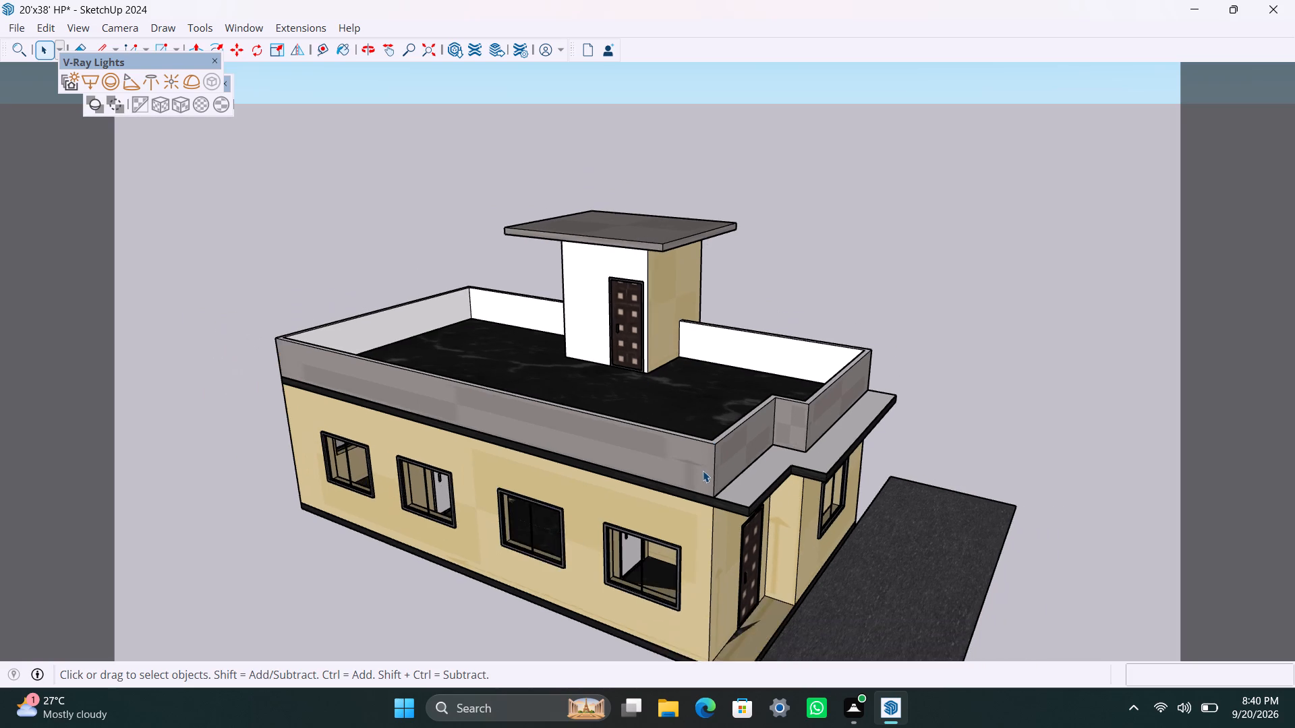
scroll(703, 471, "up", 3)
scroll(700, 469, "down", 1)
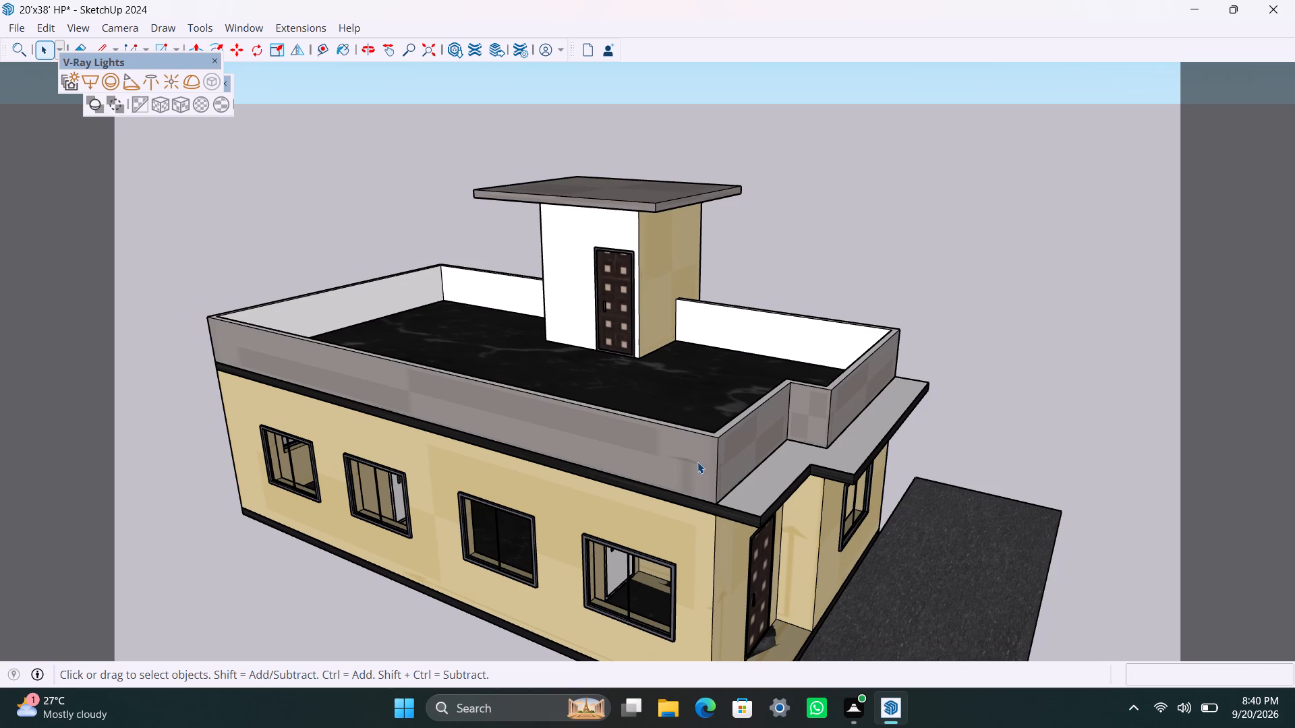
scroll(697, 459, "down", 1)
scroll(697, 458, "up", 1)
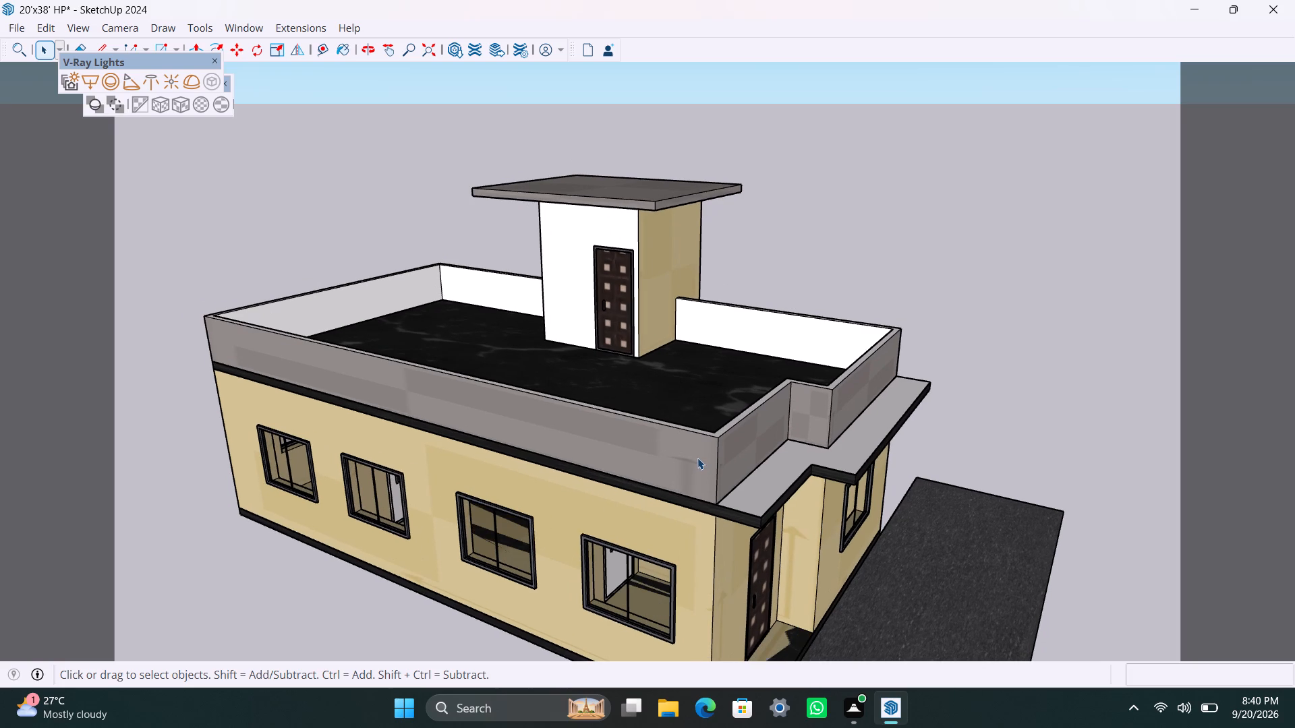
scroll(697, 458, "down", 4)
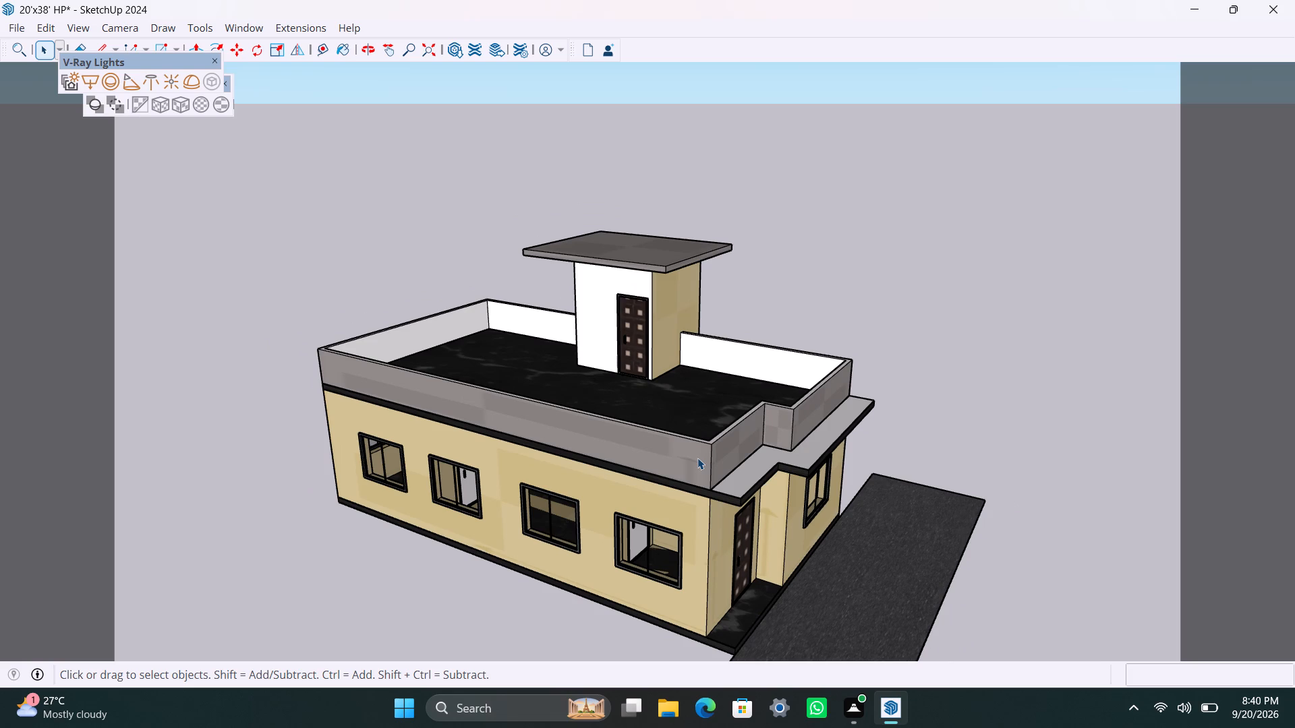
scroll(929, 173, "down", 4)
middle_click_drag(800, 317, 720, 325)
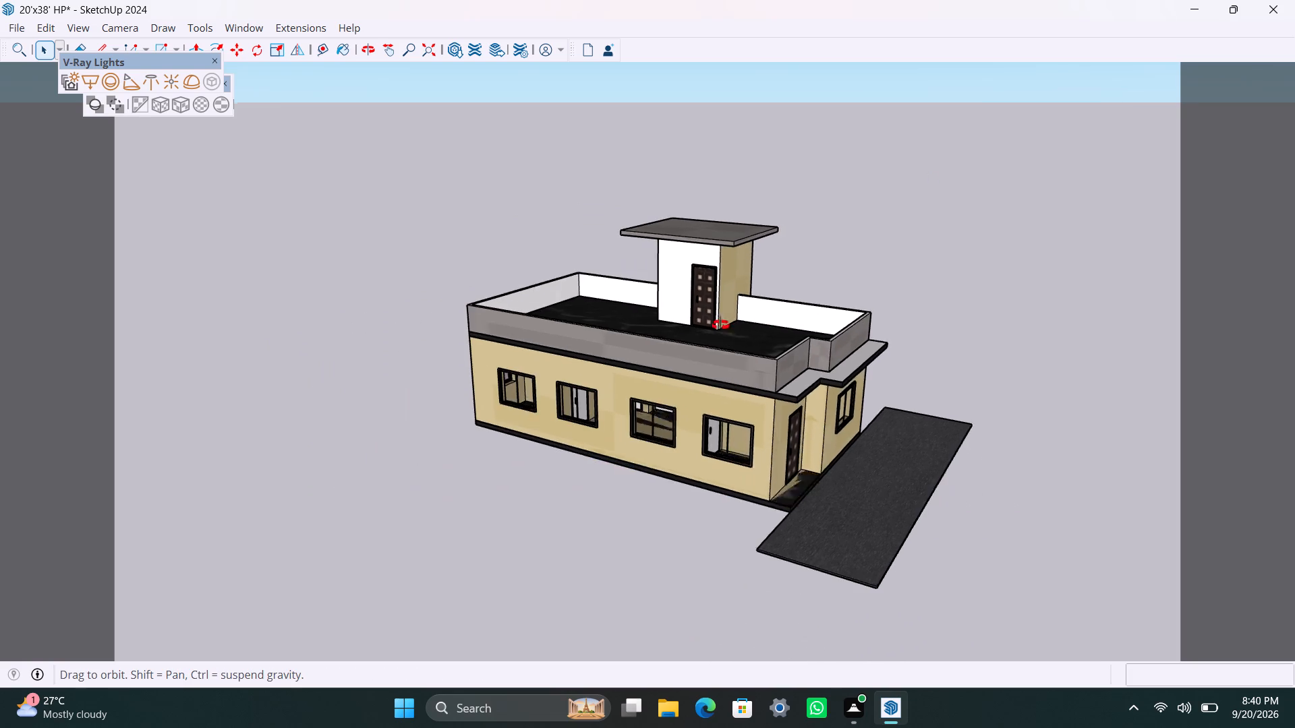
middle_click_drag(720, 325, 880, 315)
scroll(759, 323, "up", 4)
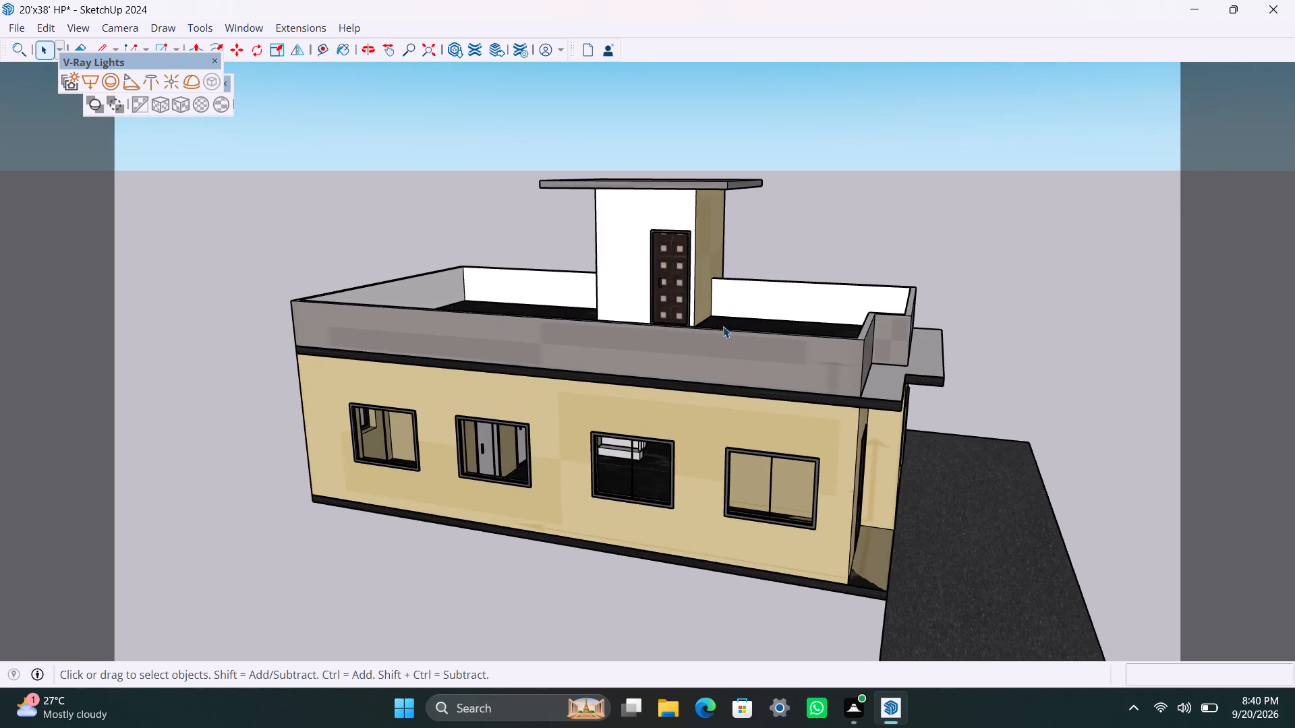
middle_click_drag(718, 331, 708, 369, "shift")
scroll(701, 360, "up", 2)
middle_click_drag(694, 307, 704, 380)
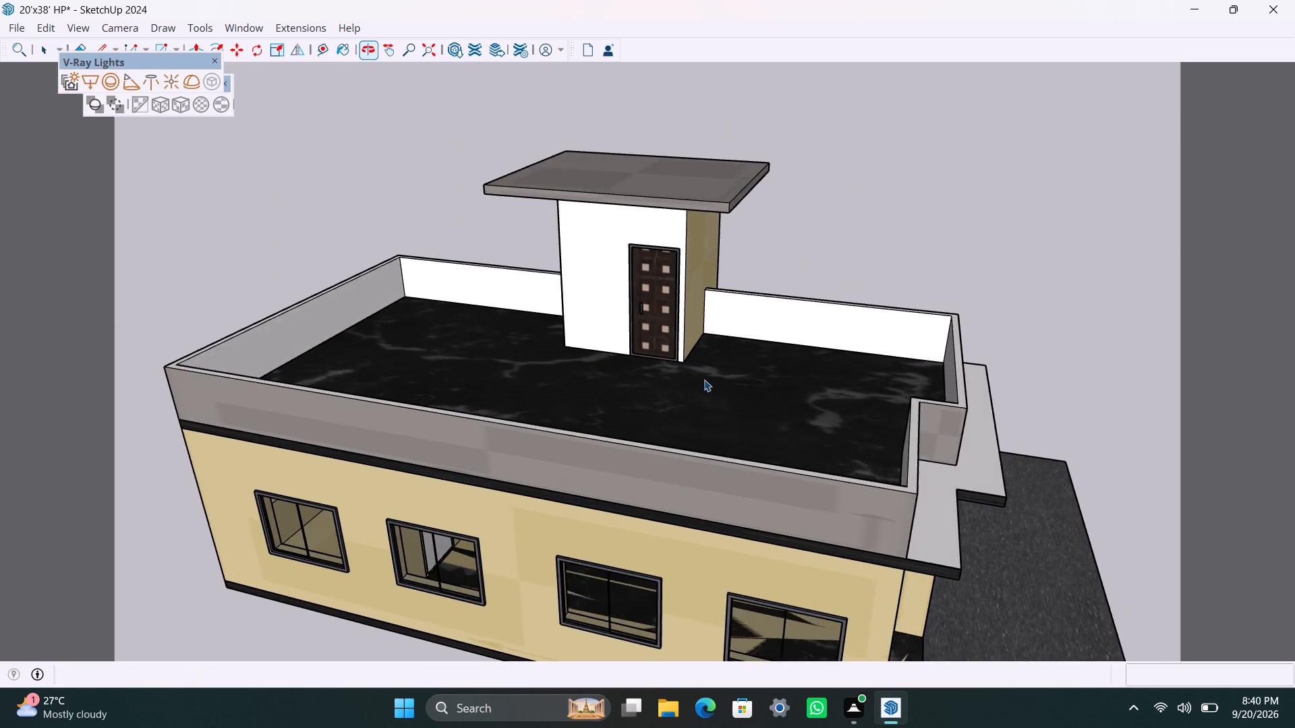
scroll(712, 367, "up", 2)
middle_click_drag(830, 369, 601, 382)
scroll(601, 382, "down", 6)
scroll(625, 375, "up", 4)
scroll(732, 336, "down", 4)
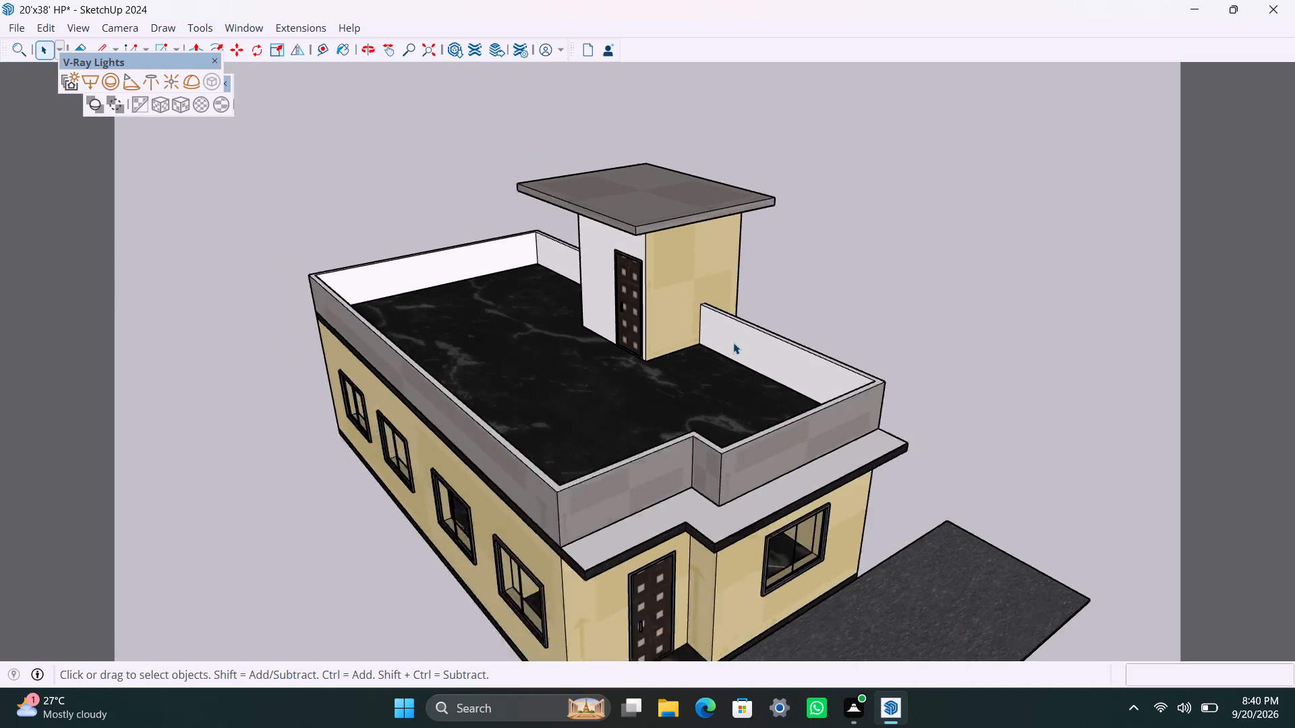
middle_click_drag(745, 347, 542, 354)
scroll(617, 351, "down", 4)
middle_click_drag(740, 370, 376, 373)
scroll(609, 378, "up", 6)
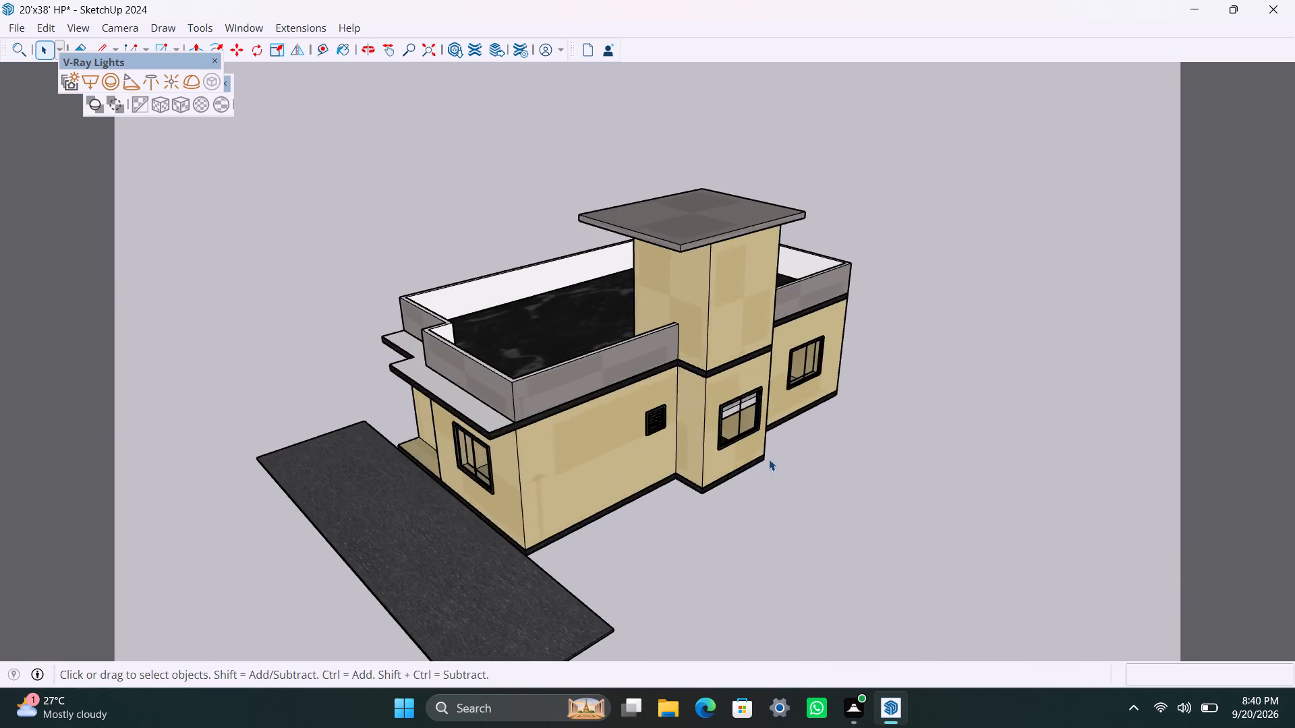
scroll(769, 459, "up", 2)
middle_click_drag(647, 498, 579, 491)
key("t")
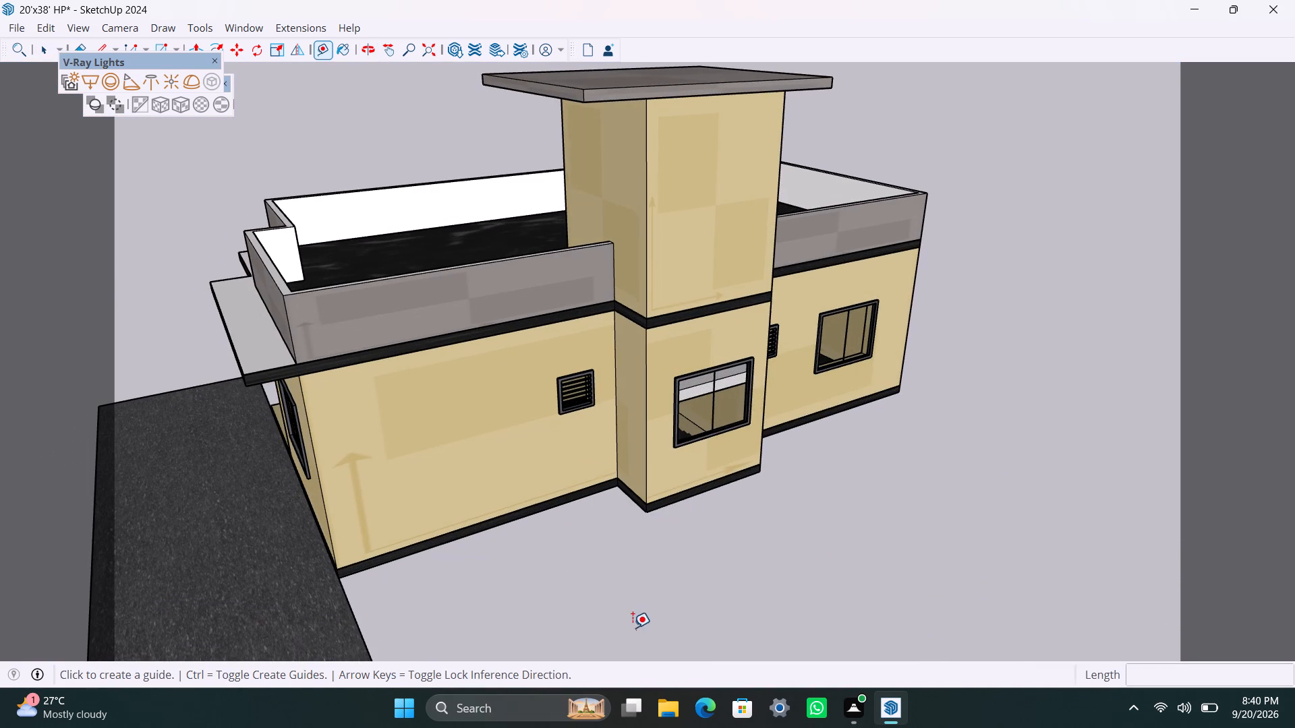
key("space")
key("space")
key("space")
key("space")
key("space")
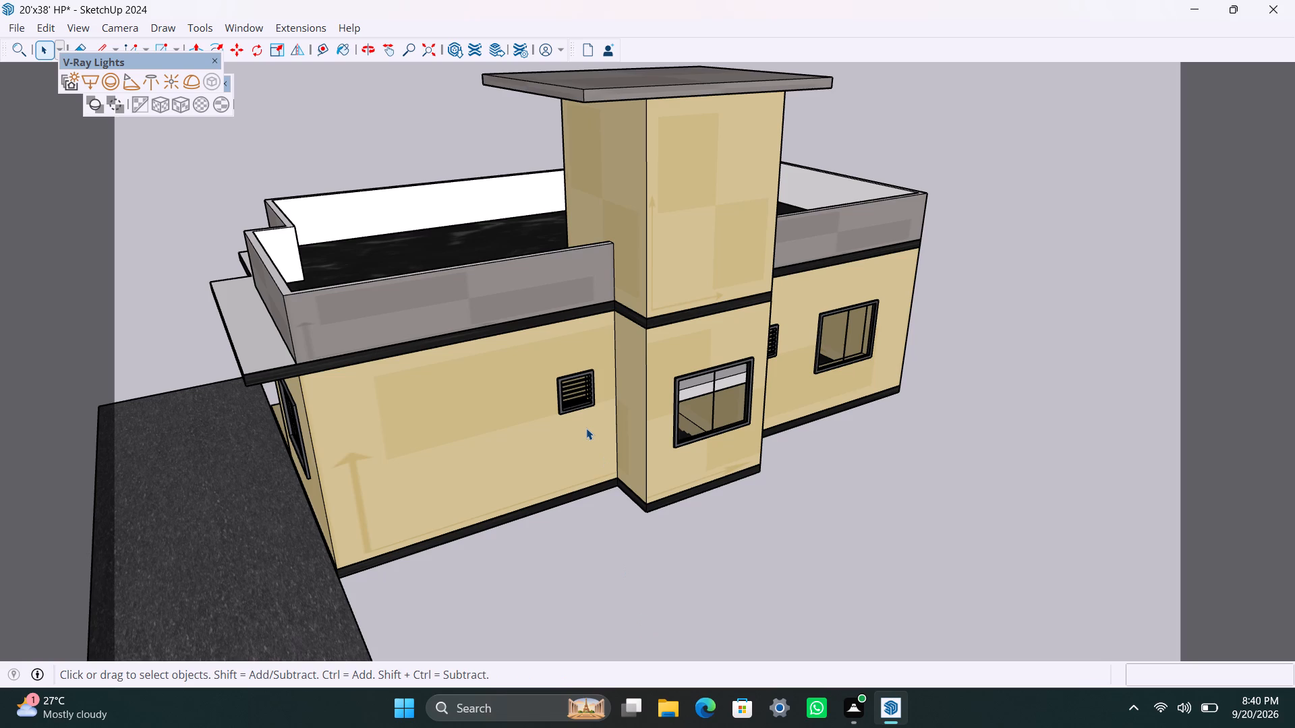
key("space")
Save the 20'x38' HP house model under its existing file name.
key("ctrl+s")
key("space")
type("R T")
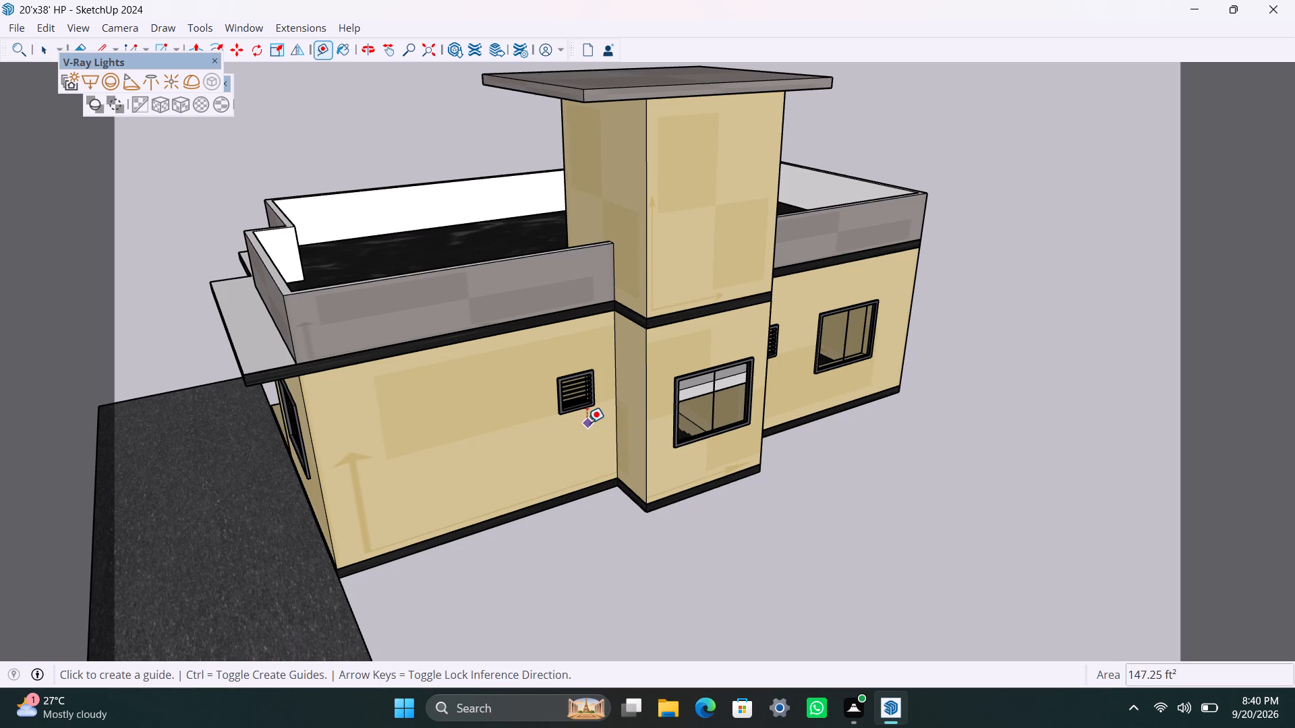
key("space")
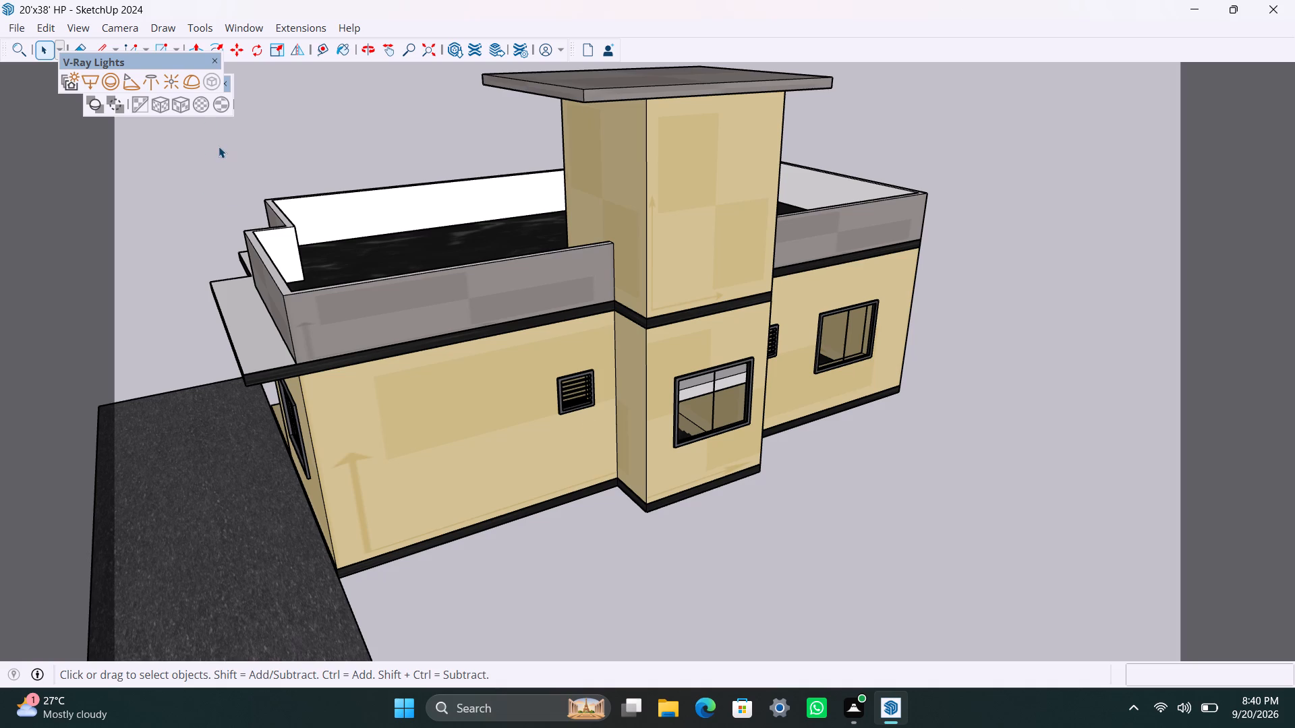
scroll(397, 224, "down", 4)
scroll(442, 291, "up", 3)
Examine the house from above, going round from the stair tower side past the front to the entrance corner.
middle_click_drag(452, 437, 755, 465)
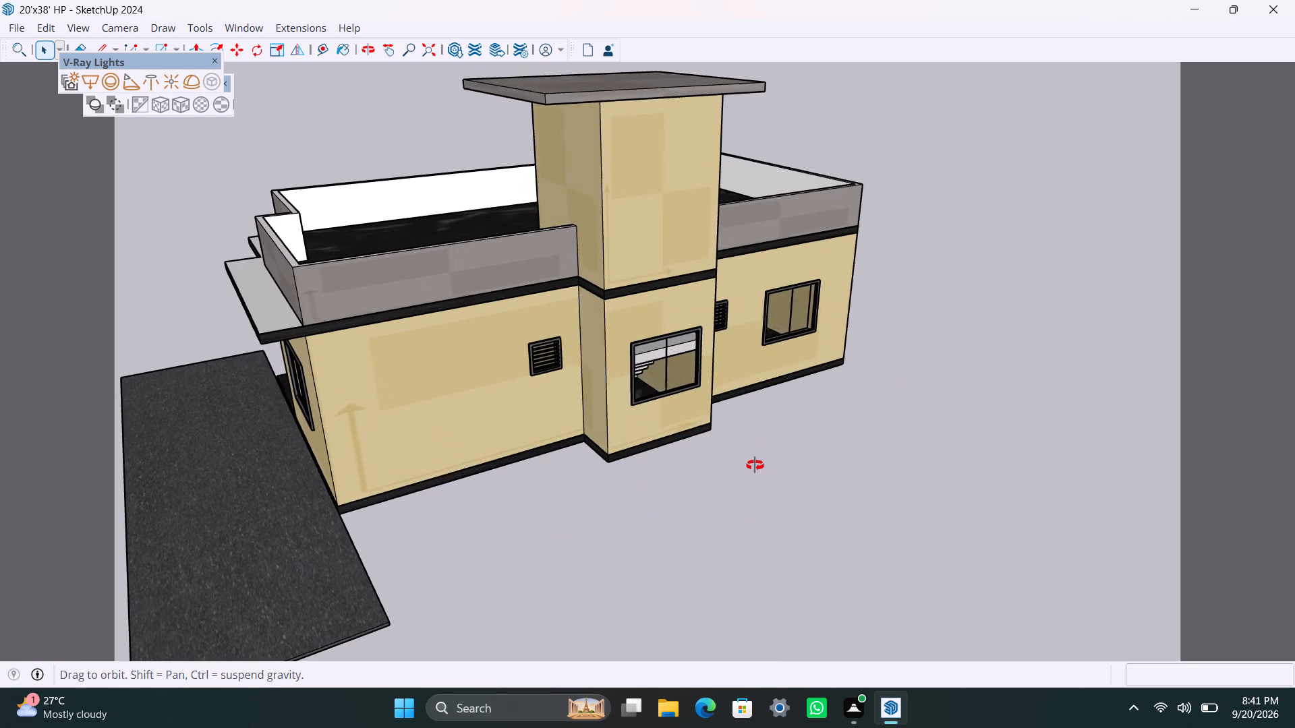
middle_click_drag(755, 465, 757, 464)
scroll(621, 466, "down", 4)
scroll(422, 460, "down", 4)
middle_click_drag(411, 471, 544, 485)
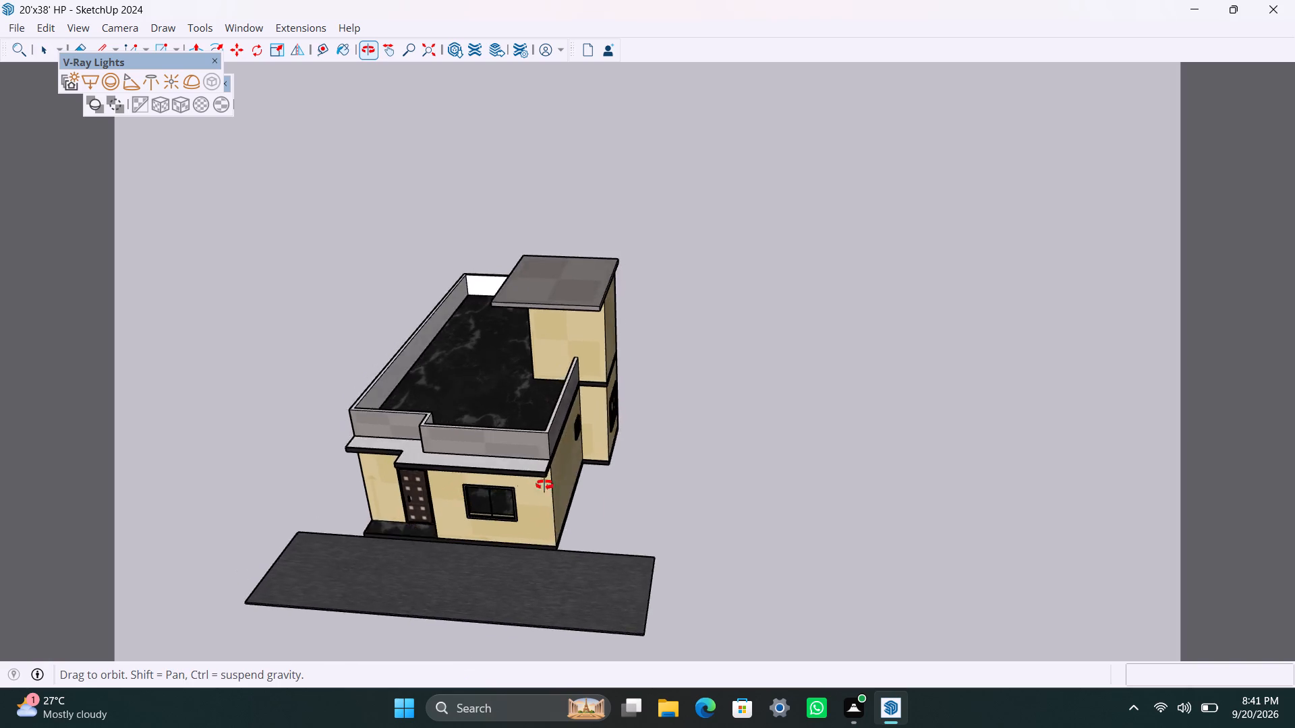
middle_click_drag(544, 485, 565, 485)
scroll(515, 469, "down", 2)
middle_click_drag(478, 469, 592, 456)
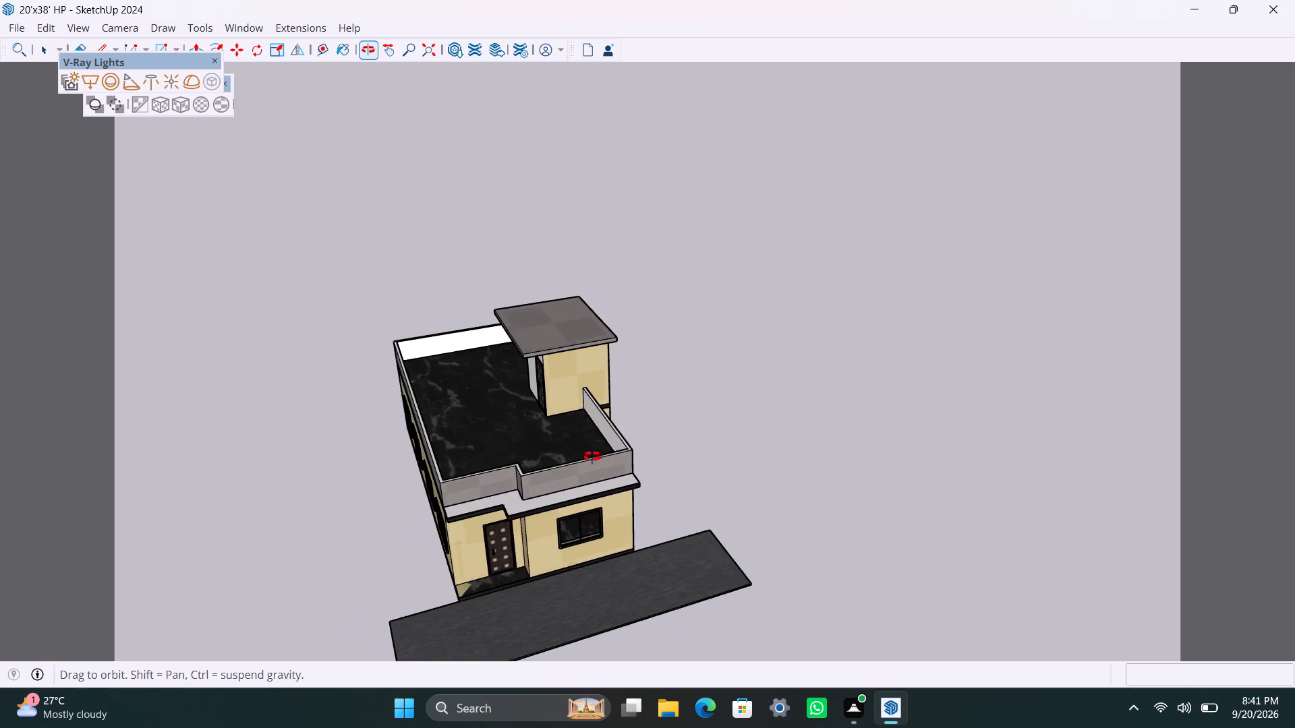
middle_click_drag(592, 456, 639, 411)
scroll(558, 448, "up", 4)
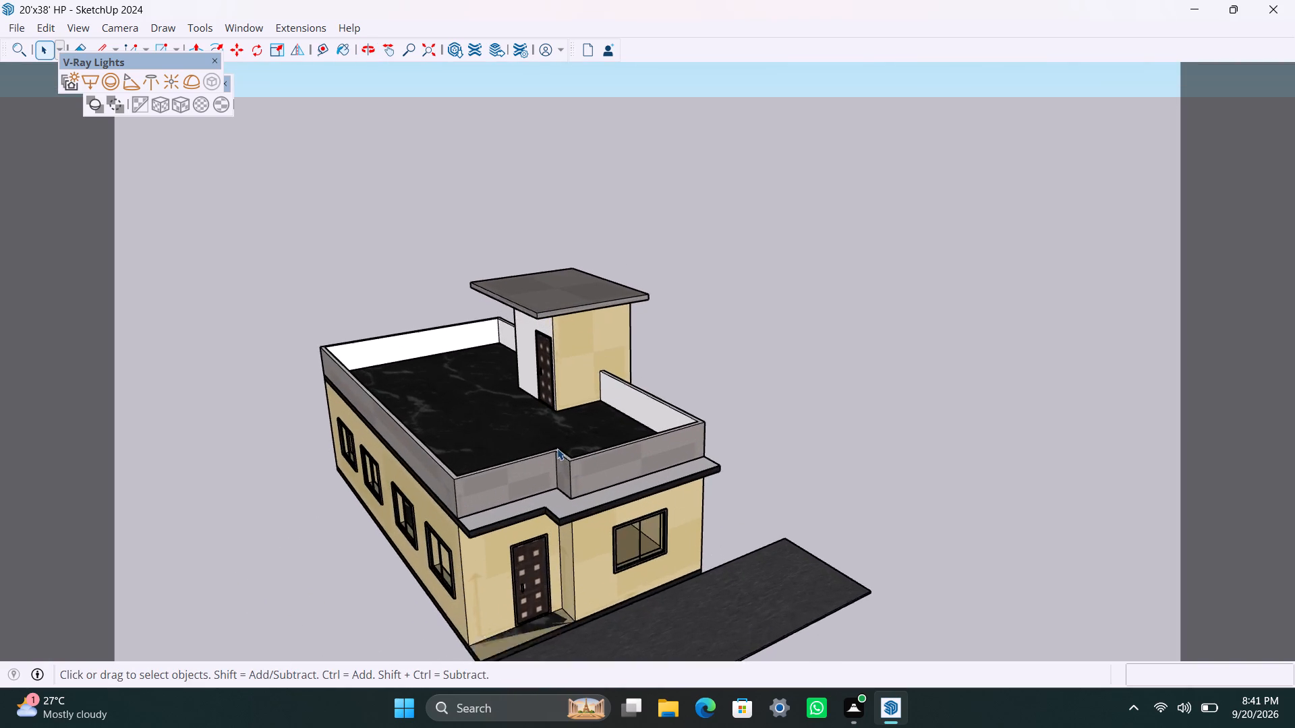
middle_click_drag(527, 460, 553, 396)
scroll(554, 398, "down", 5)
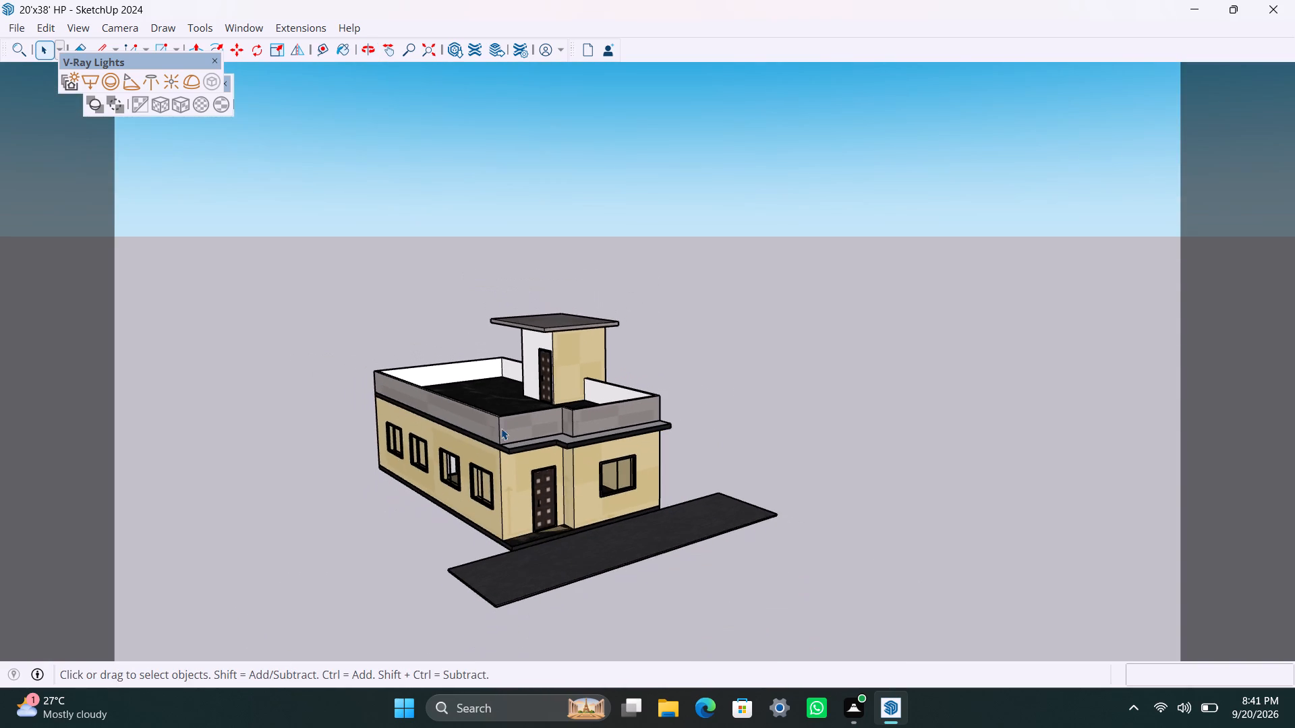
Examine the entrance corner from a lower viewpoint, checking the front door, front window, roof projection and four-window long wall.
scroll(500, 428, "up", 2)
middle_click_drag(490, 436, 570, 377)
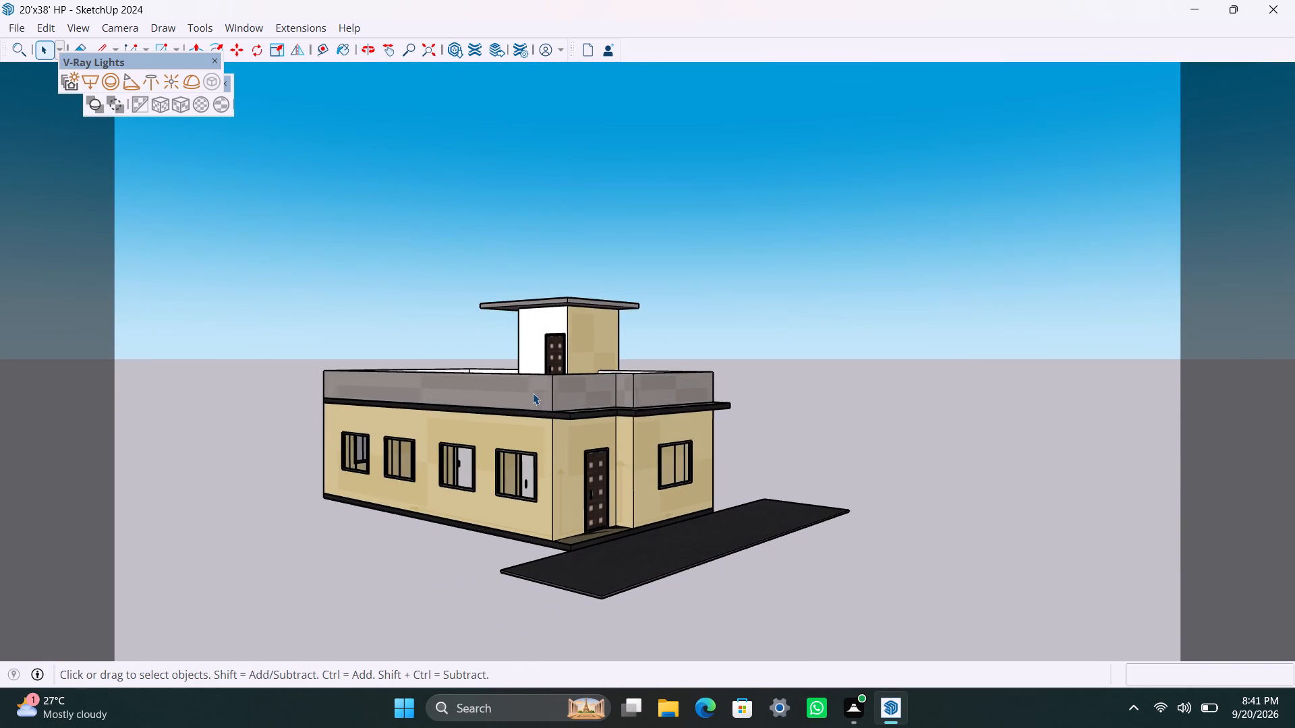
scroll(521, 397, "up", 2)
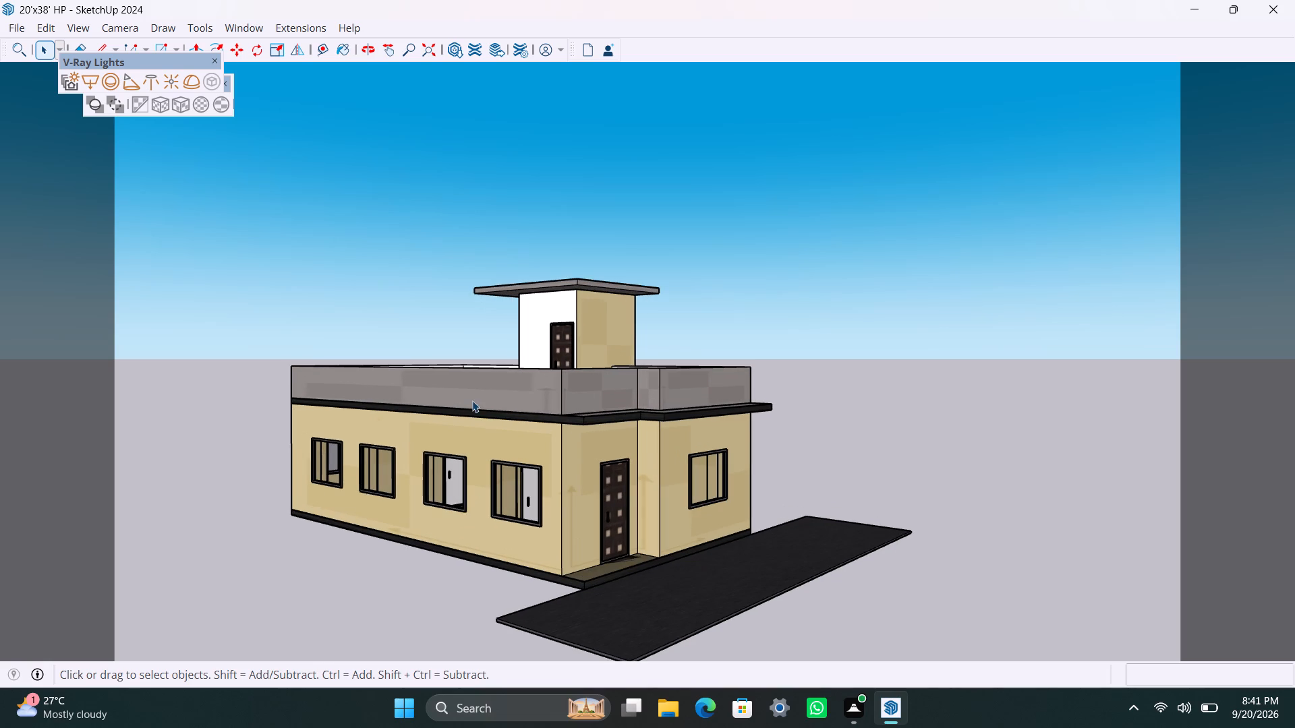
scroll(502, 466, "up", 2)
middle_click_drag(549, 444, 529, 495)
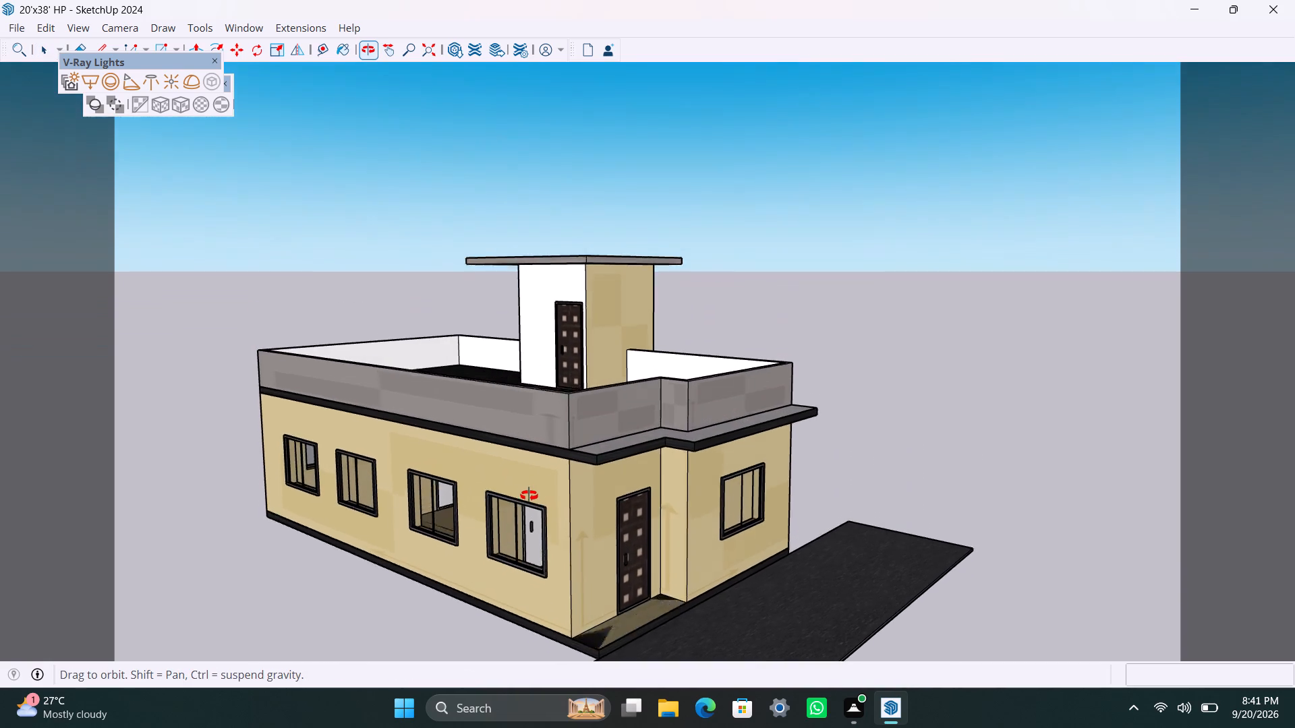
middle_click_drag(529, 495, 502, 510)
scroll(502, 508, "down", 1)
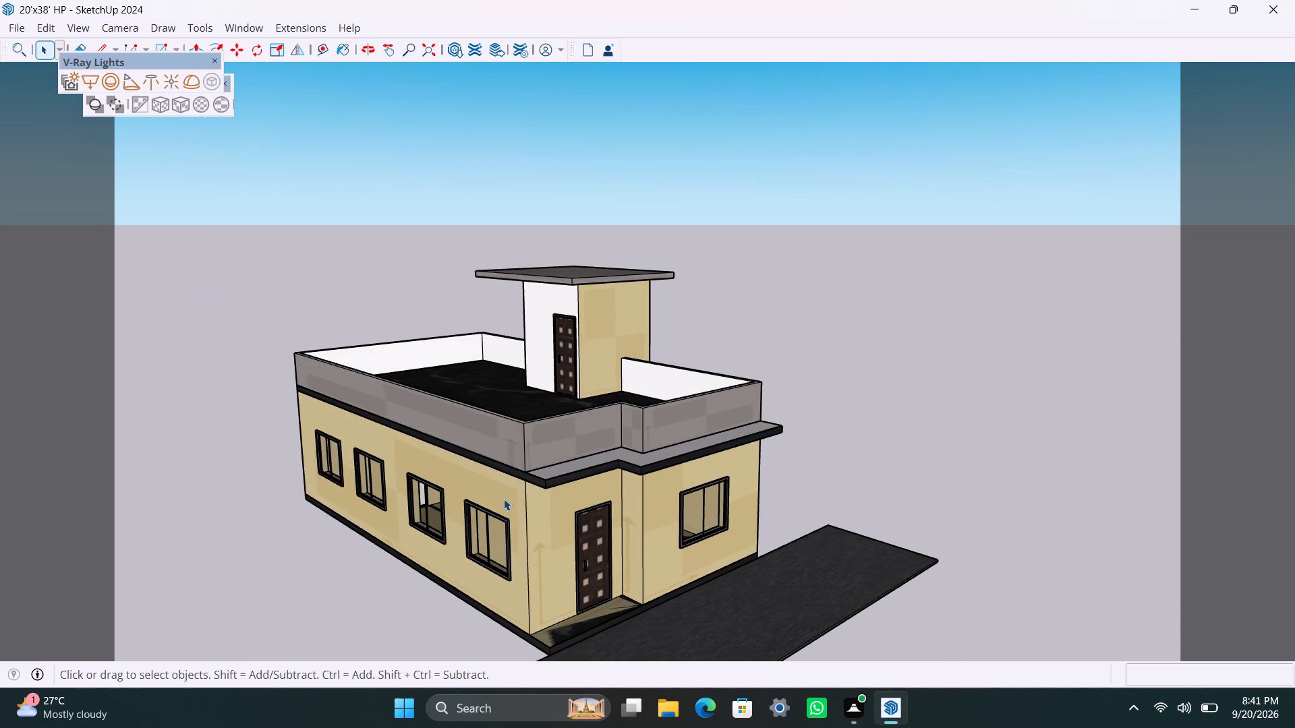
scroll(504, 499, "up", 2)
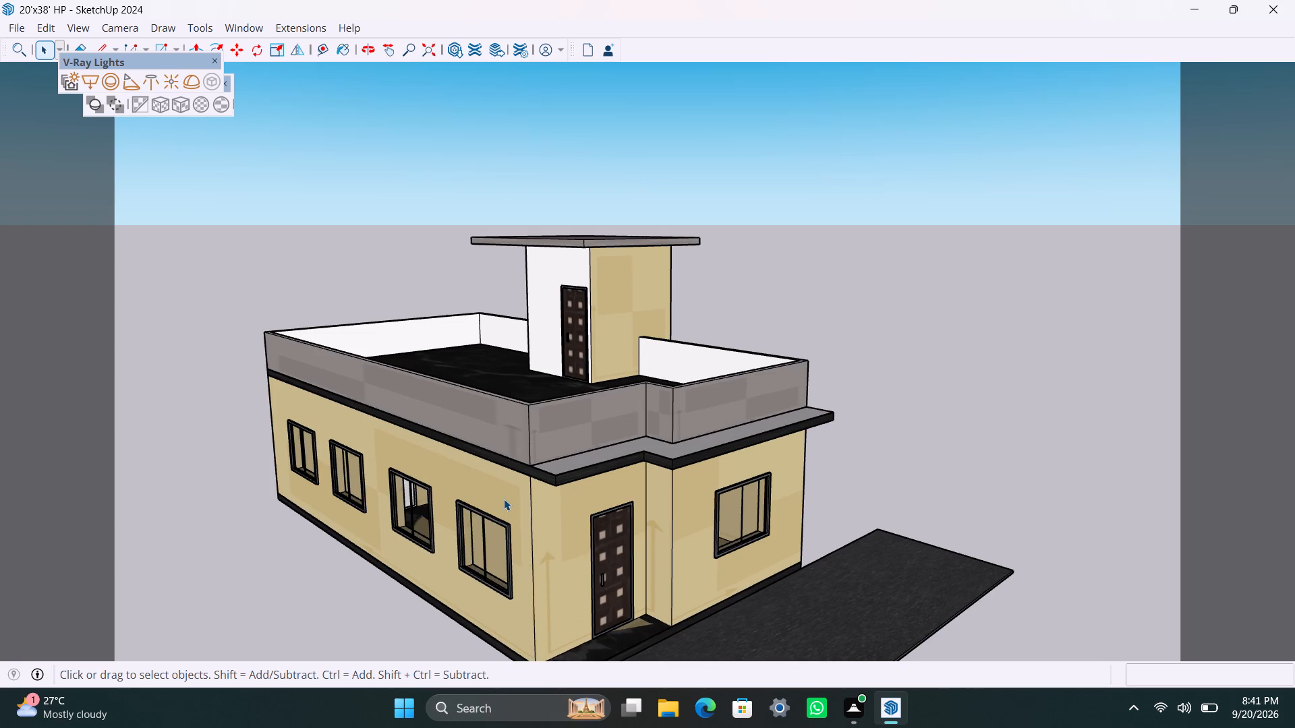
scroll(504, 499, "down", 1)
scroll(504, 499, "up", 1)
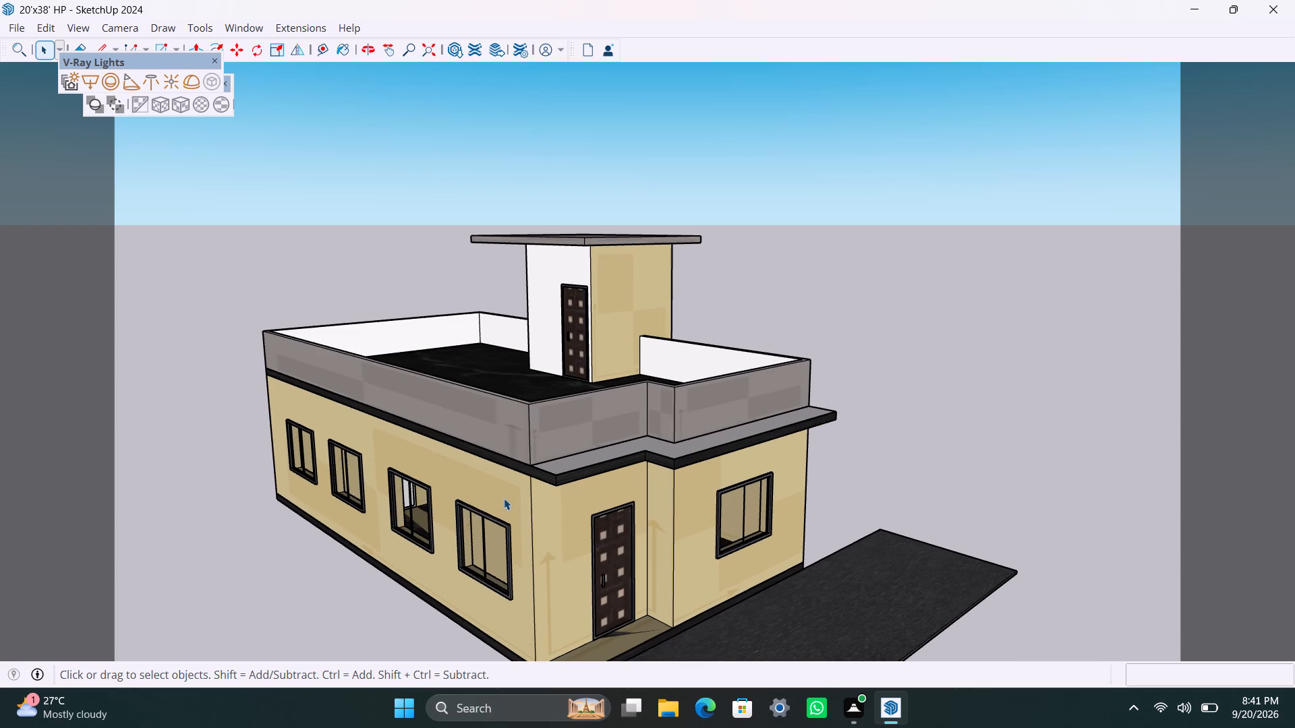
scroll(504, 498, "up", 2)
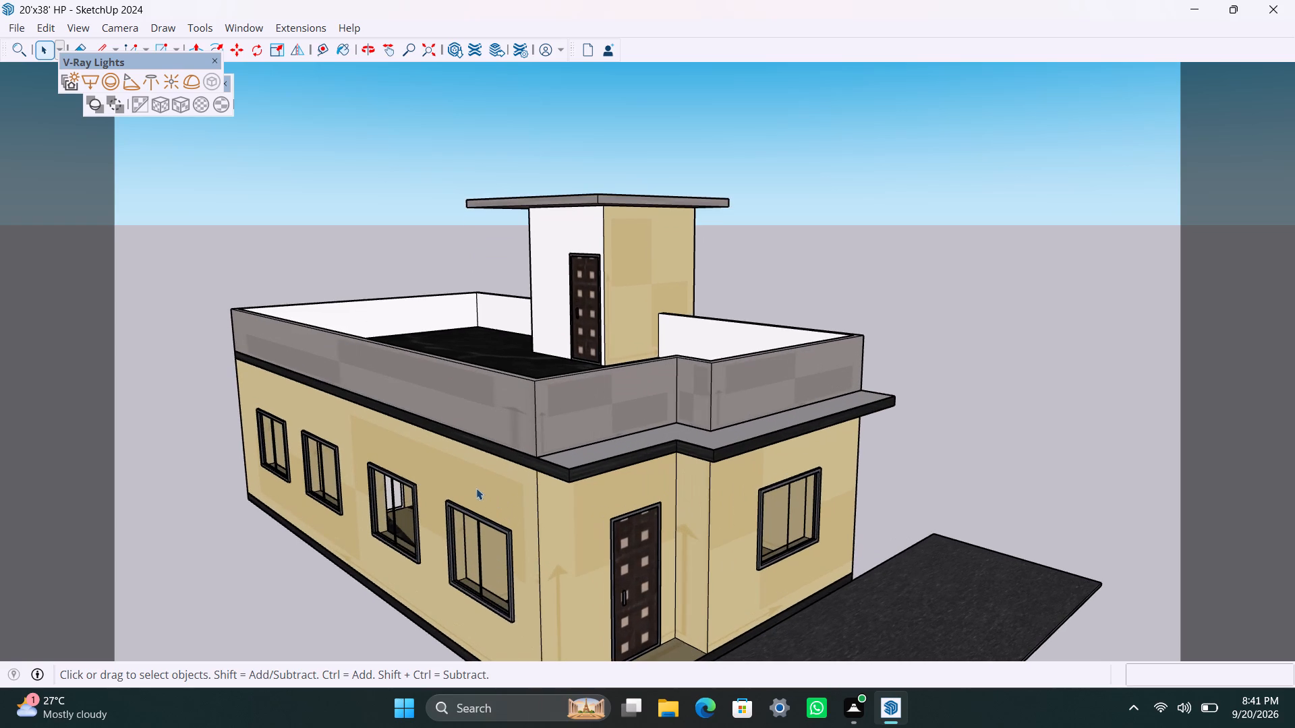
scroll(490, 463, "down", 2)
middle_click_drag(482, 470, 567, 469)
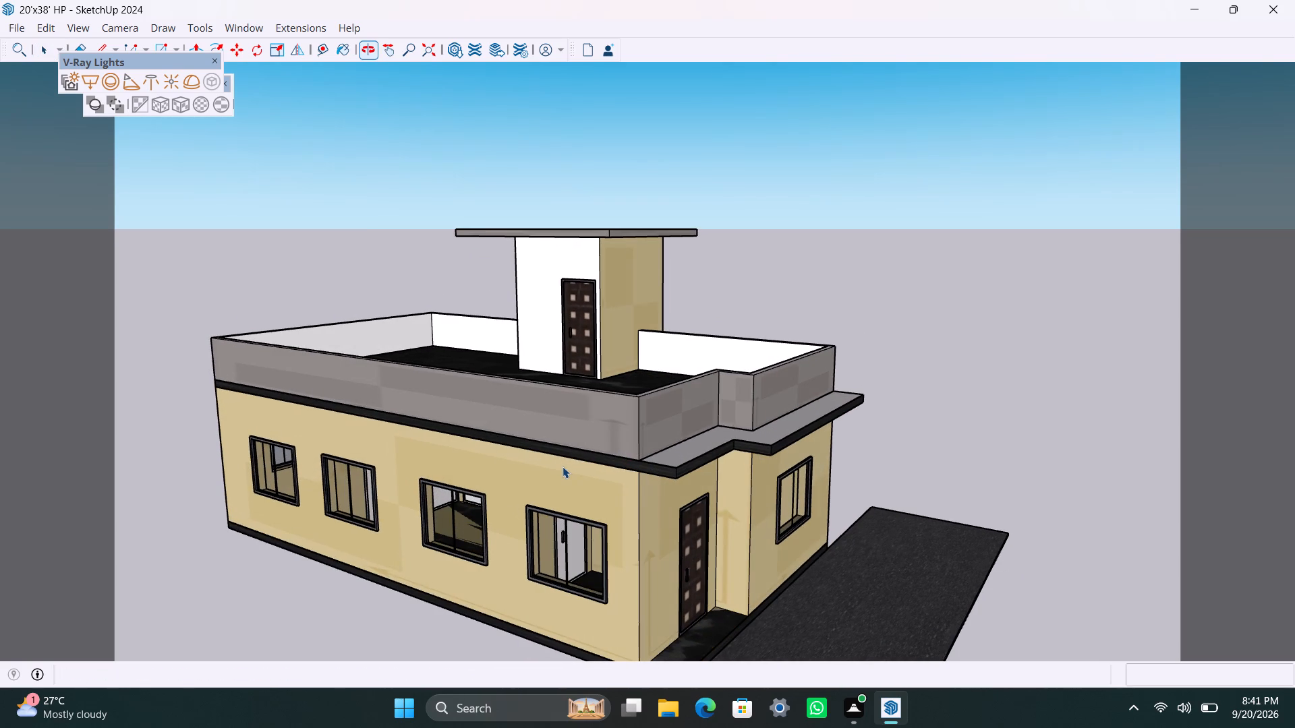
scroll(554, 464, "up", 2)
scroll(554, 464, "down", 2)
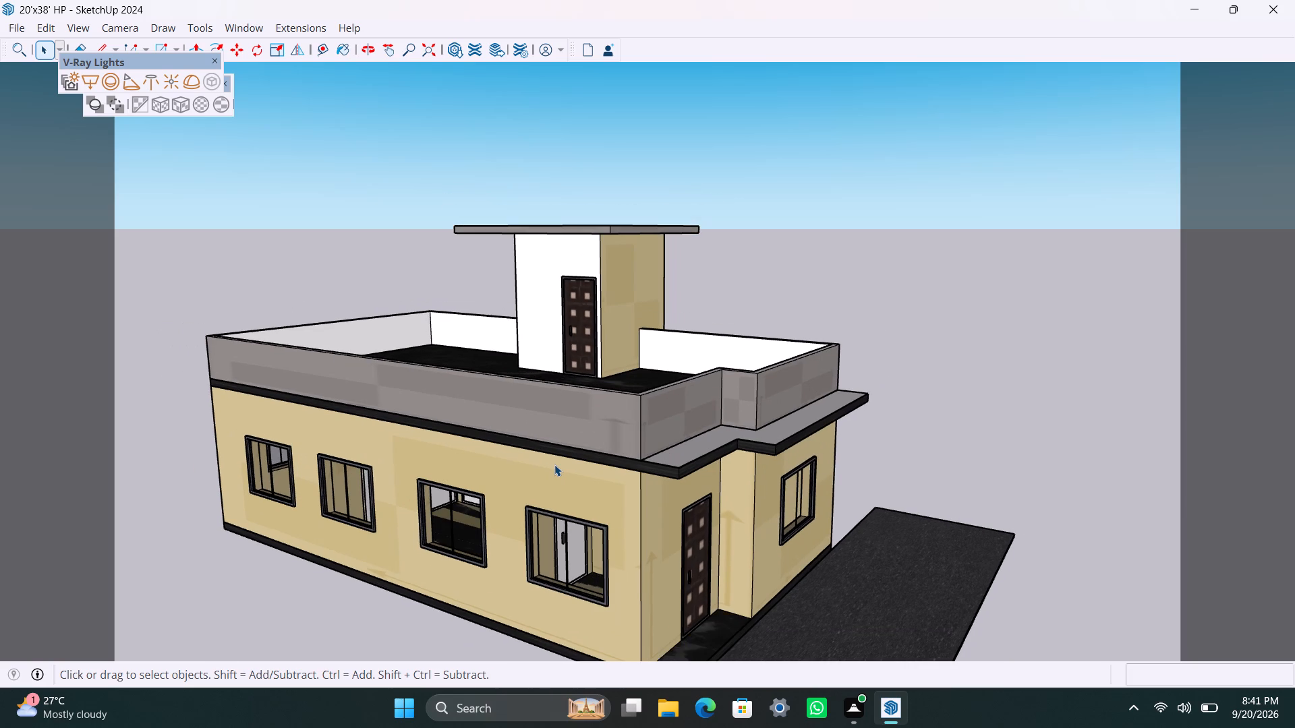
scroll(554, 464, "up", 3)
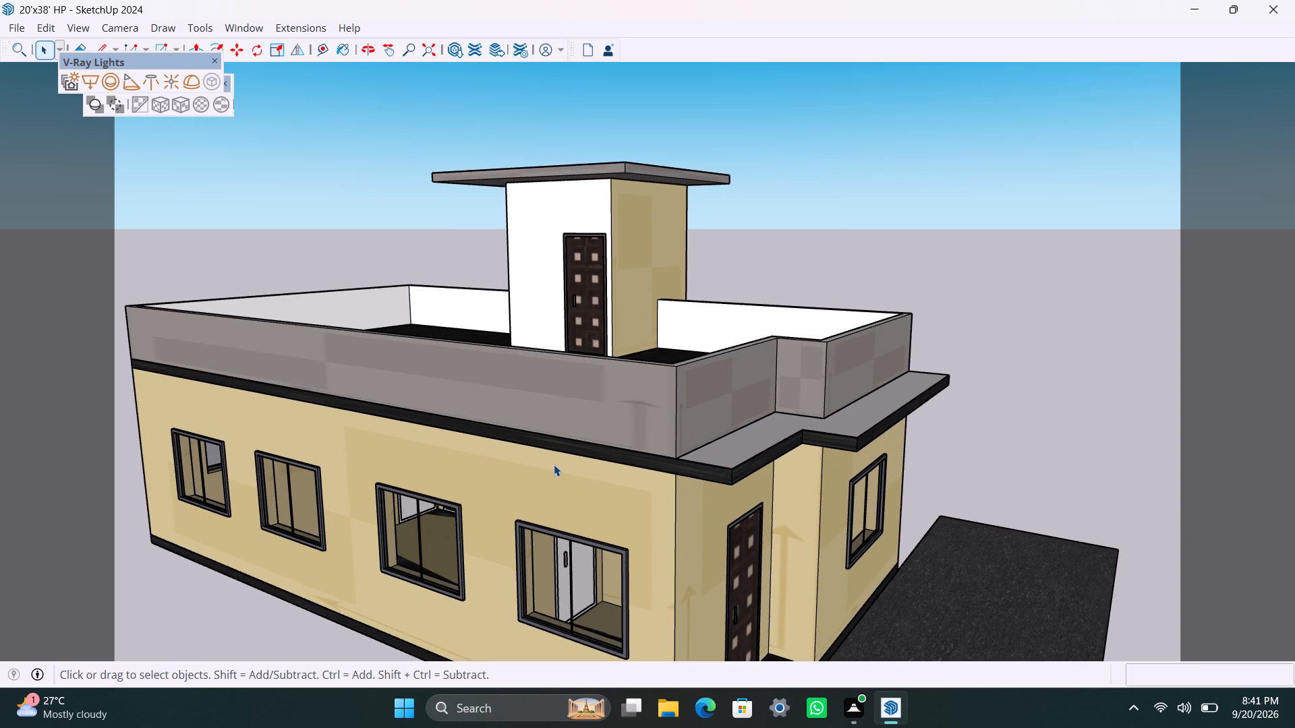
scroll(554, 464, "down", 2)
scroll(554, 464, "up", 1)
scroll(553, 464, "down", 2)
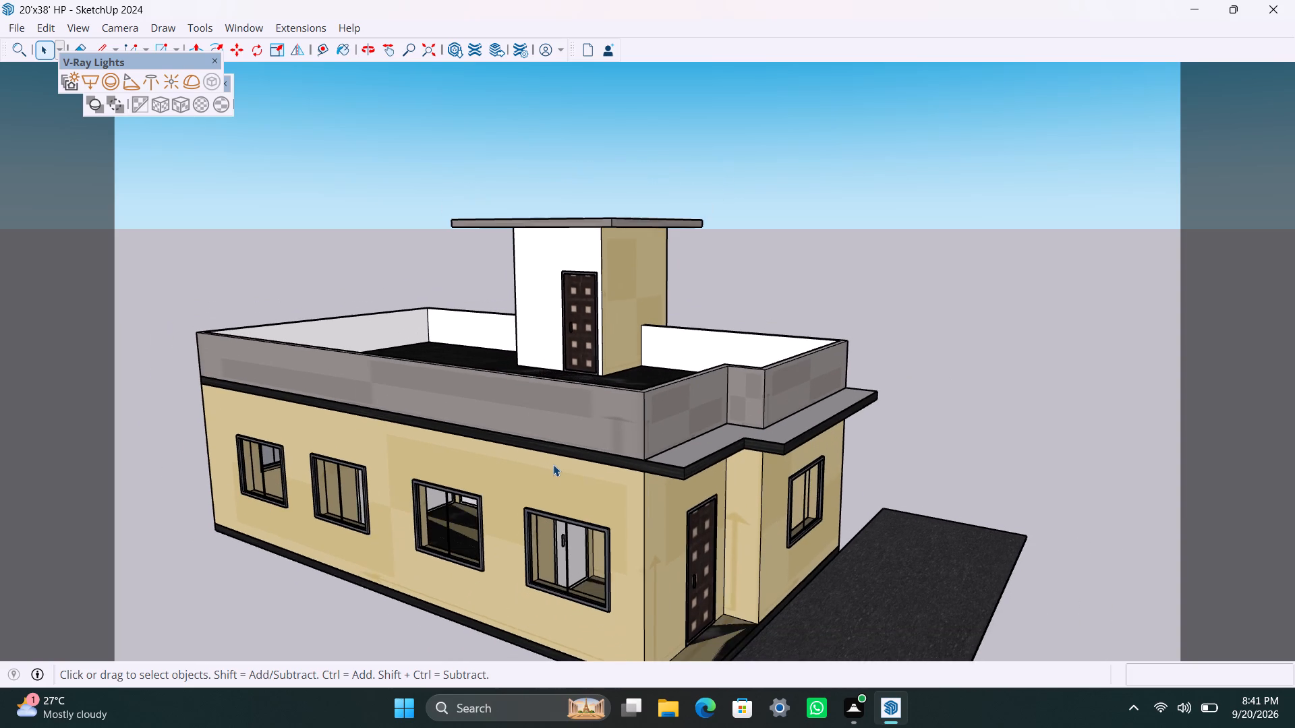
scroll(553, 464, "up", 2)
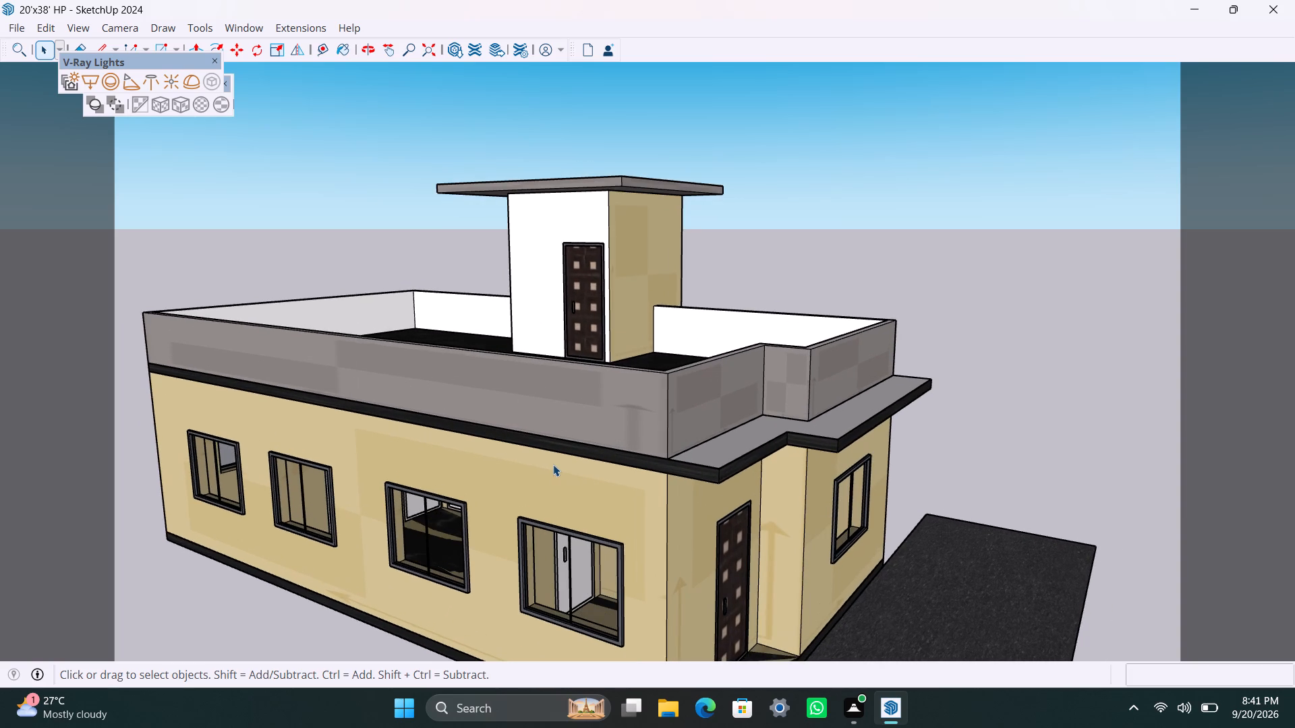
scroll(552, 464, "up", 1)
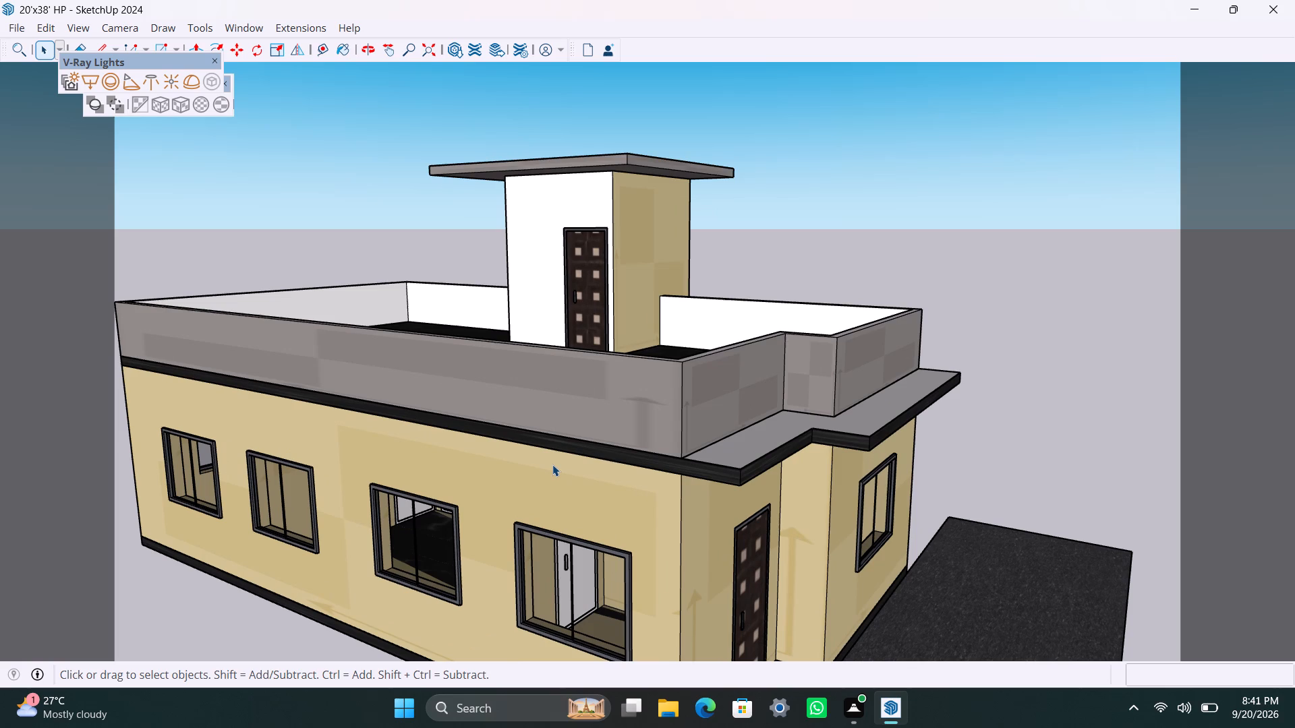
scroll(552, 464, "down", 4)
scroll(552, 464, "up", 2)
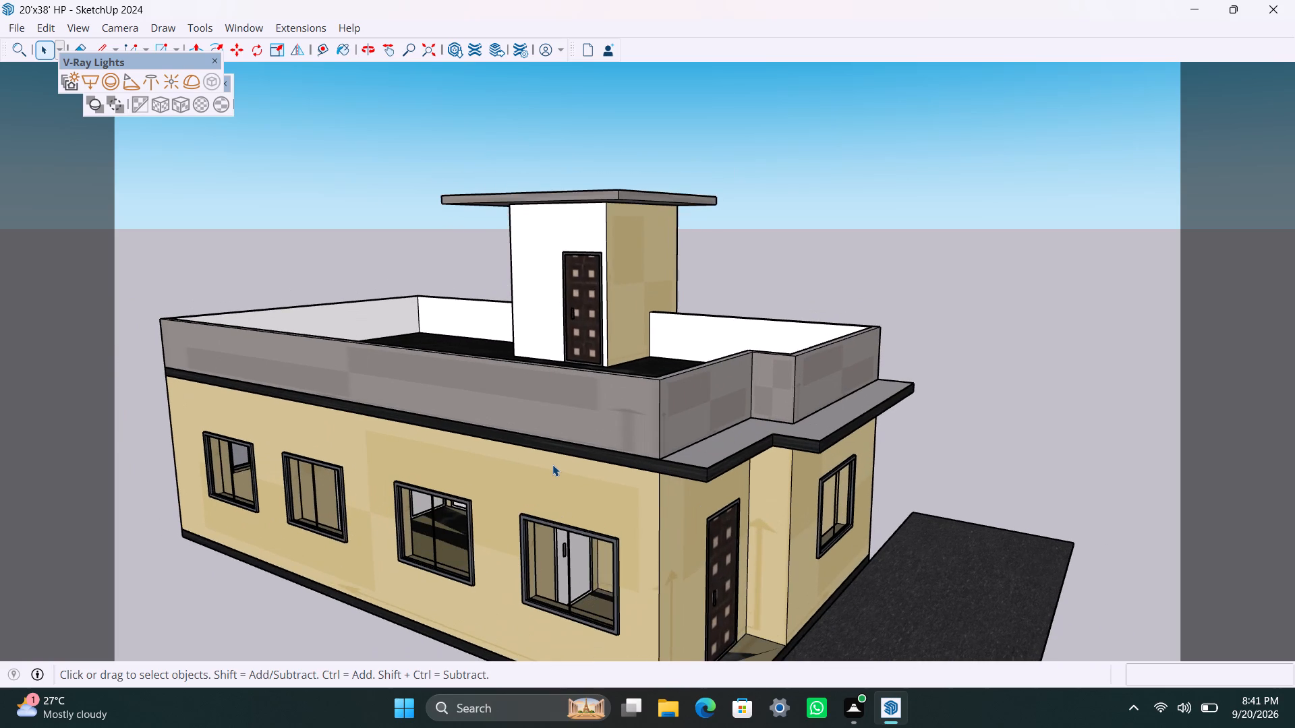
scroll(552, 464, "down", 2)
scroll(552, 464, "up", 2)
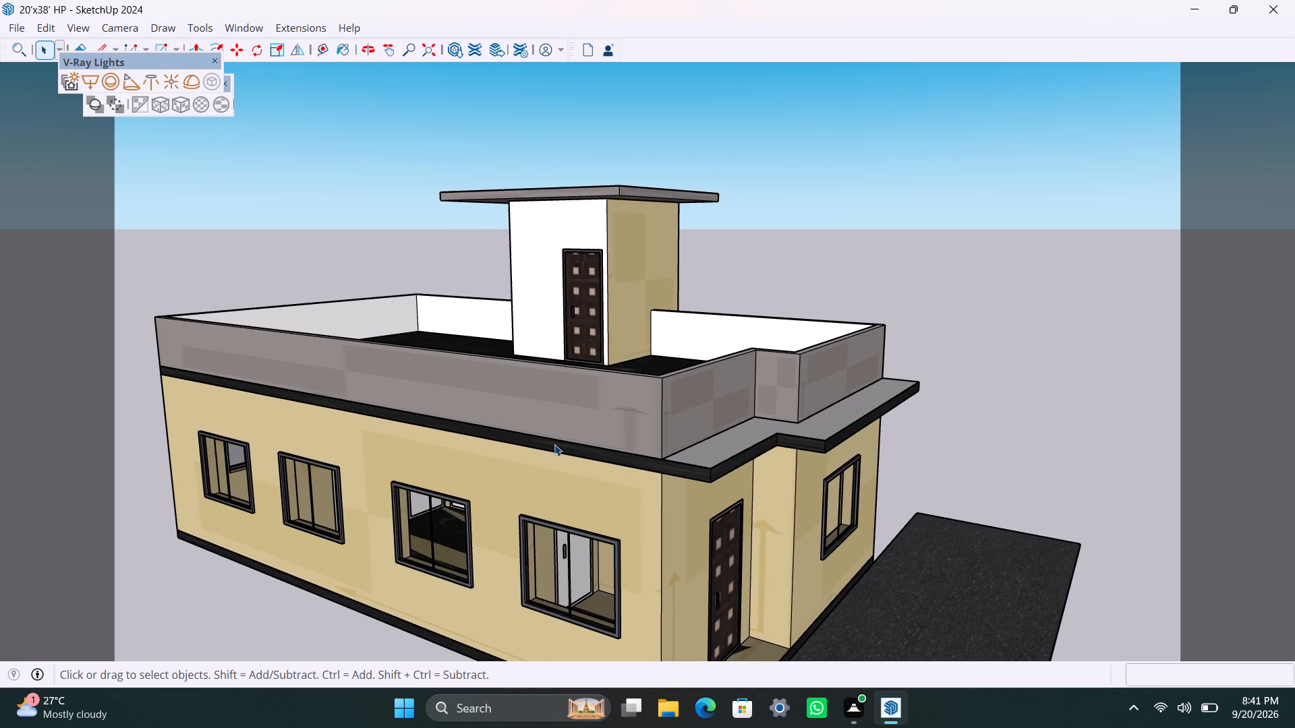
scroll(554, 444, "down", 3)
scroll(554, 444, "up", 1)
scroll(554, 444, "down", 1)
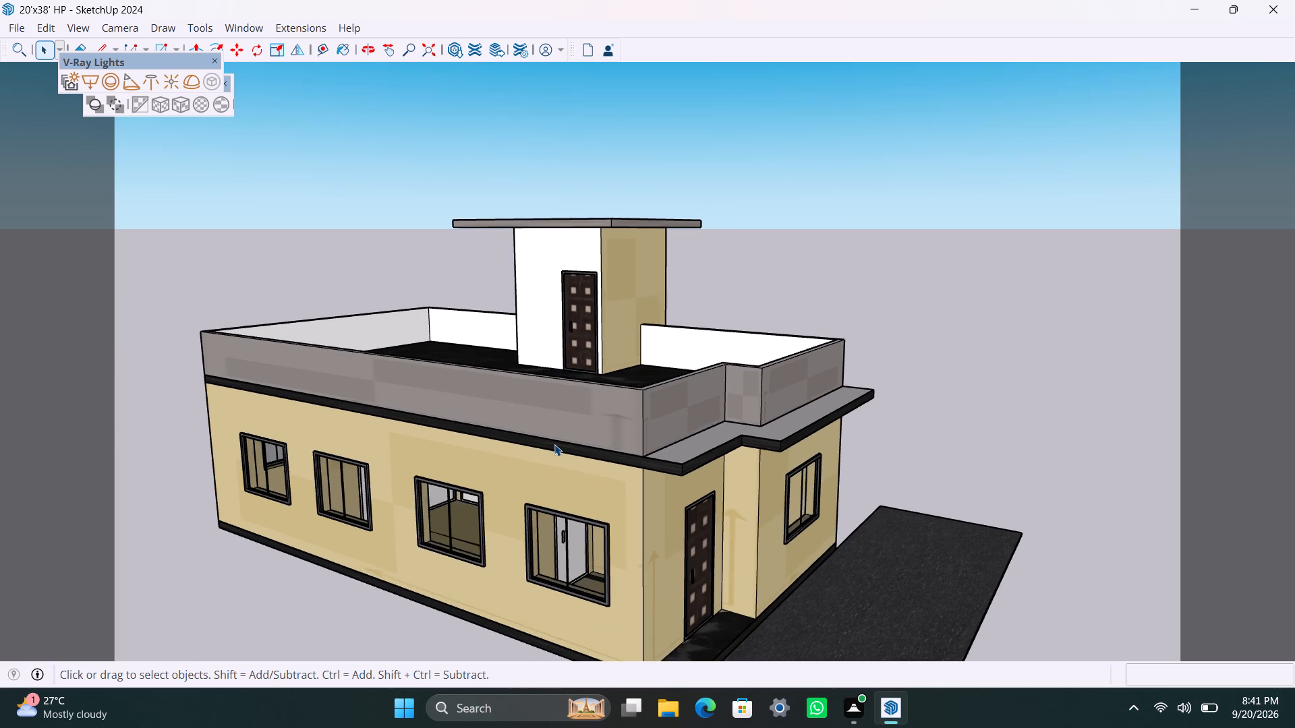
Examine the roof terrace, parapet walls and stair tower door from above the four-window long wall.
scroll(554, 444, "down", 1)
middle_click_drag(554, 444, 546, 492)
scroll(541, 473, "up", 1)
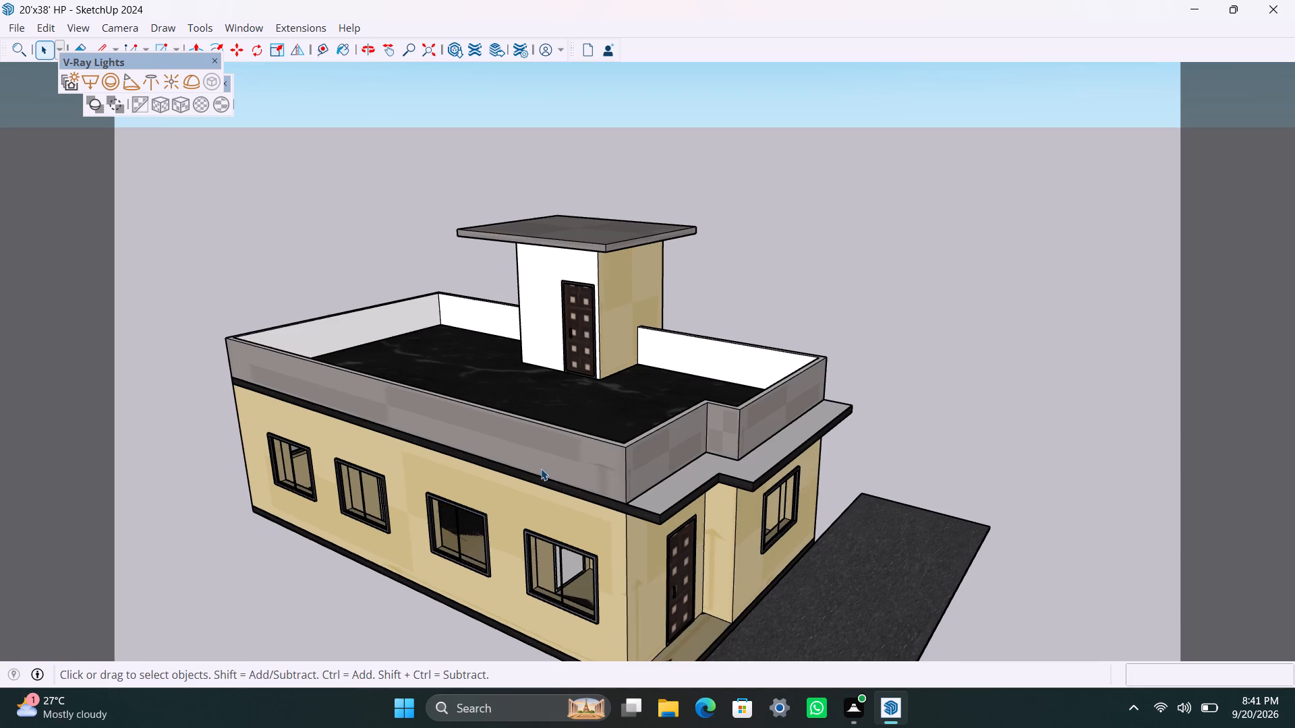
scroll(540, 467, "up", 2)
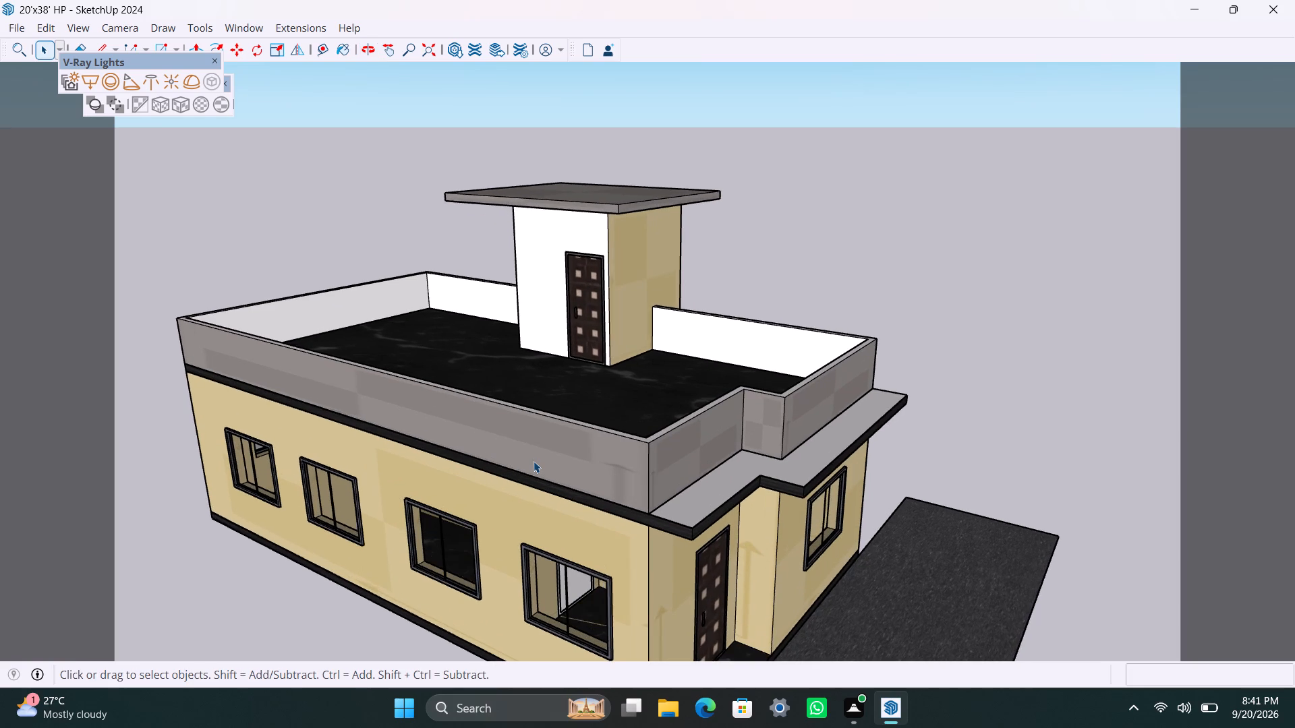
scroll(534, 461, "up", 1)
scroll(533, 460, "down", 2)
middle_click_drag(533, 460, 571, 452)
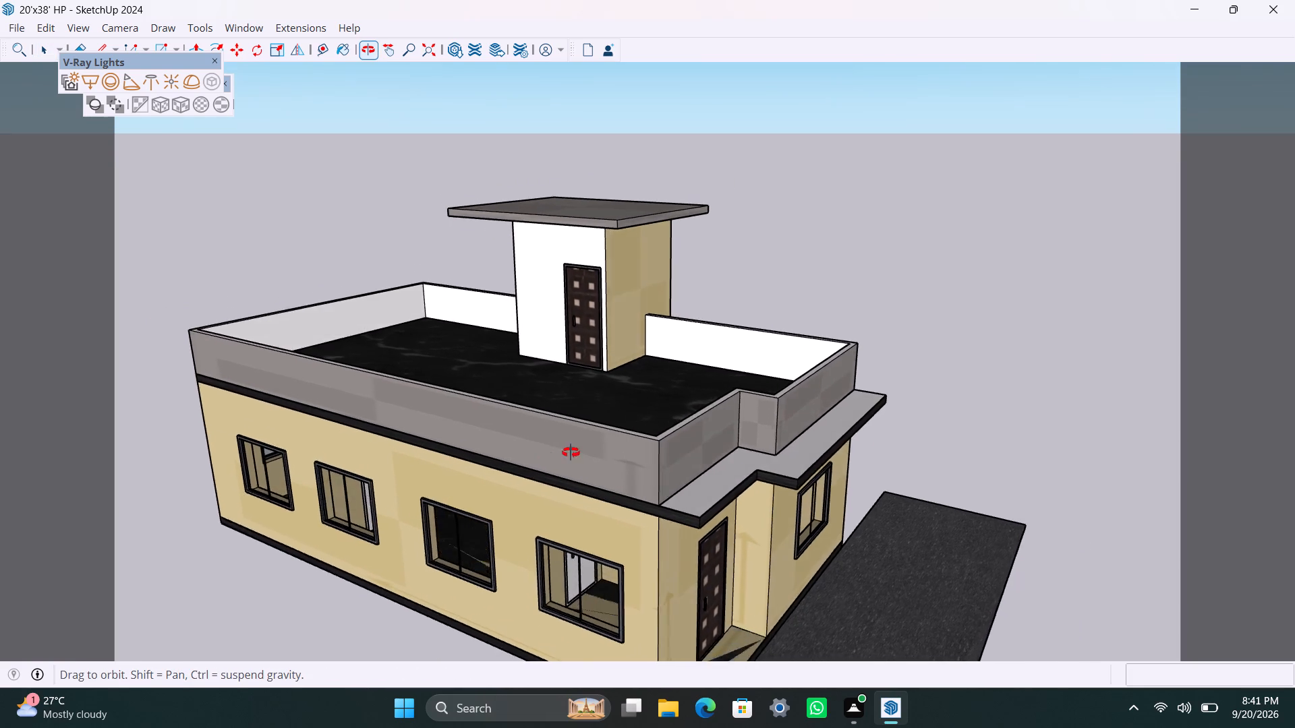
middle_click_drag(571, 452, 590, 446)
scroll(574, 444, "up", 2)
scroll(575, 433, "down", 3)
middle_click_drag(602, 424, 521, 497)
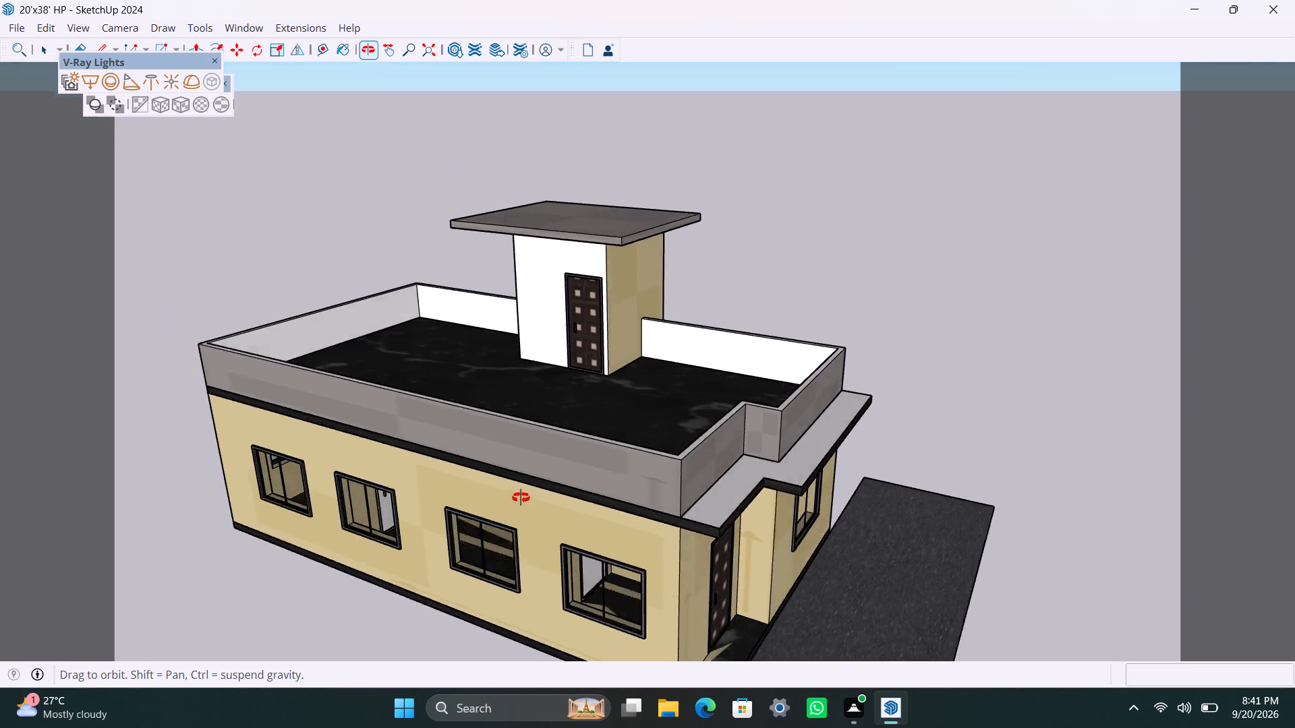
middle_click_drag(521, 497, 434, 507)
Examine the stair tower side of the house, checking its windows, ventilator, black bands and the front corner beside the road.
scroll(446, 472, "down", 4)
middle_click_drag(479, 472, 288, 477)
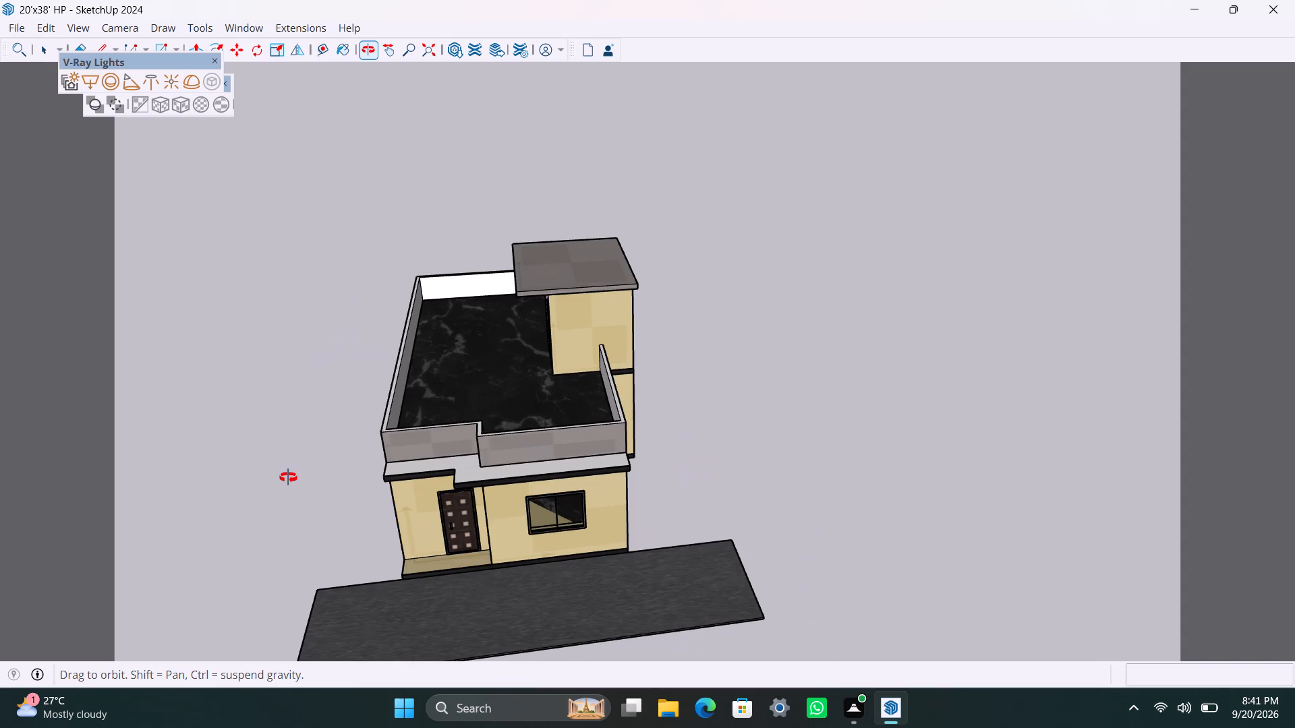
middle_click_drag(288, 477, 179, 480)
scroll(426, 469, "up", 3)
middle_click_drag(583, 533, 250, 502)
scroll(359, 416, "up", 3)
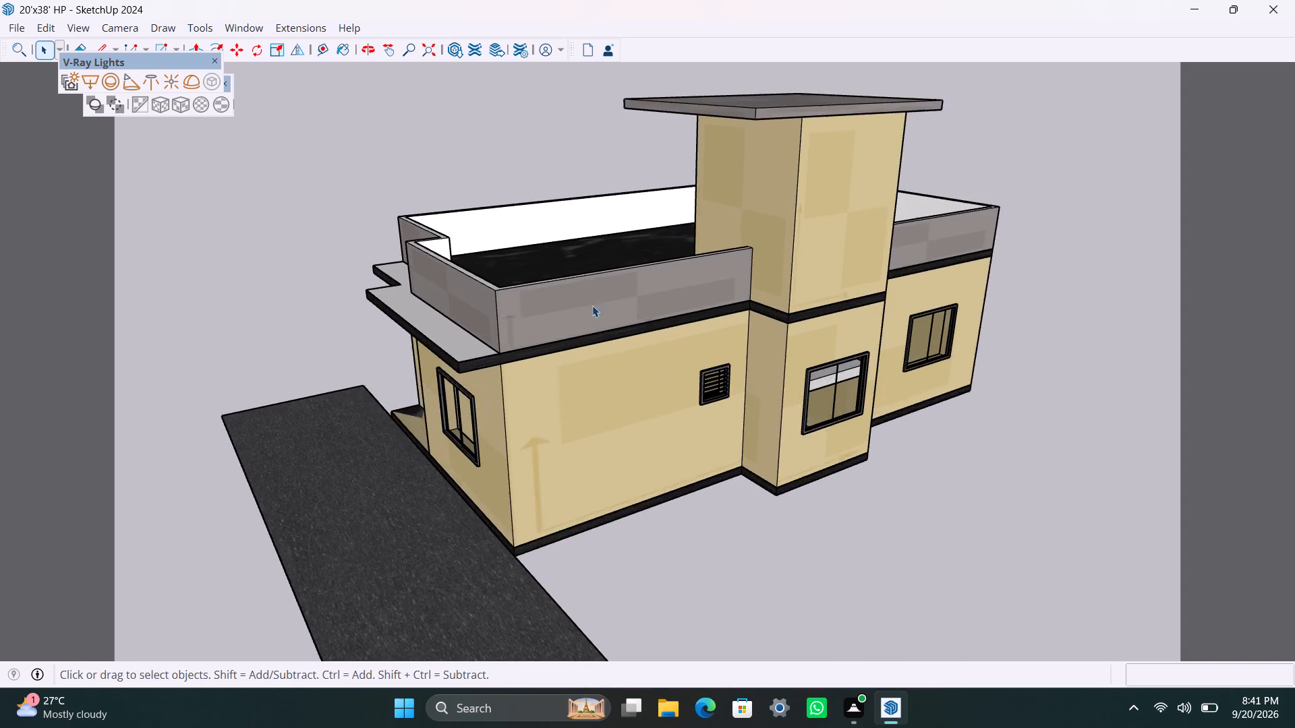
scroll(572, 323, "up", 2)
scroll(515, 343, "down", 3)
scroll(505, 347, "up", 2)
middle_click_drag(505, 348, 604, 347)
scroll(569, 351, "up", 2)
scroll(565, 344, "down", 6)
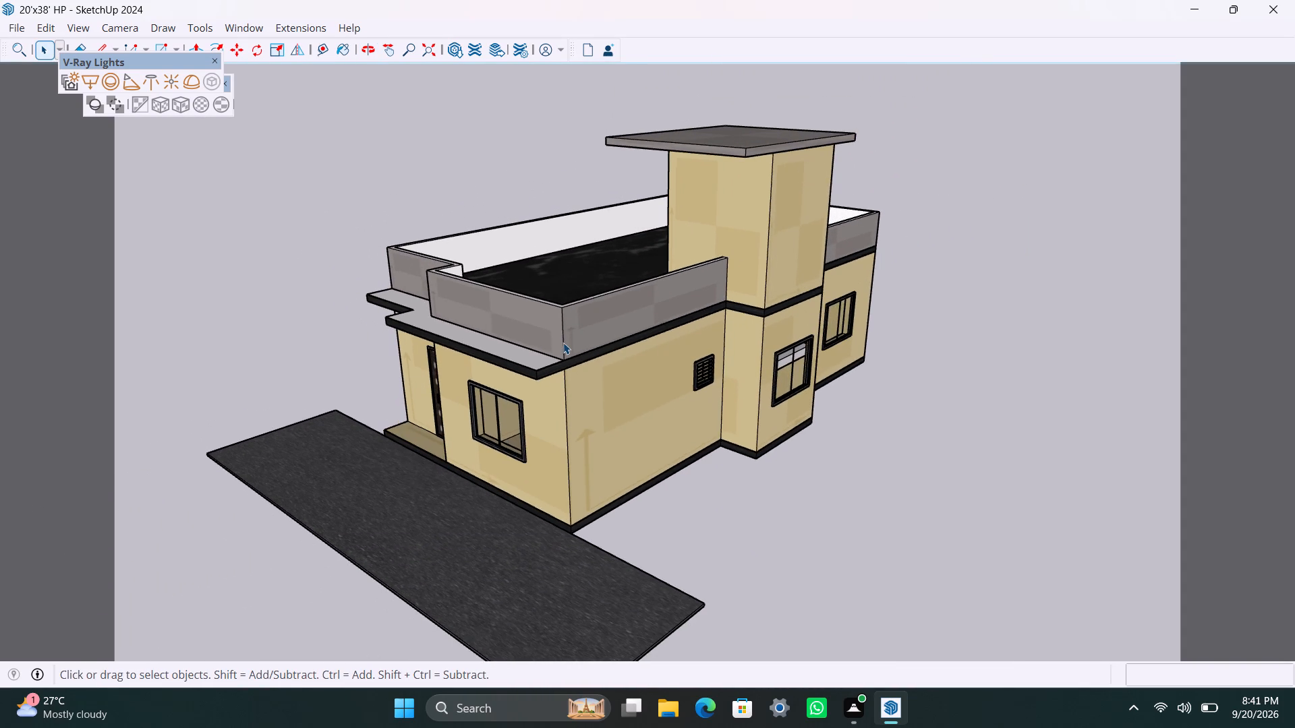
scroll(563, 342, "up", 2)
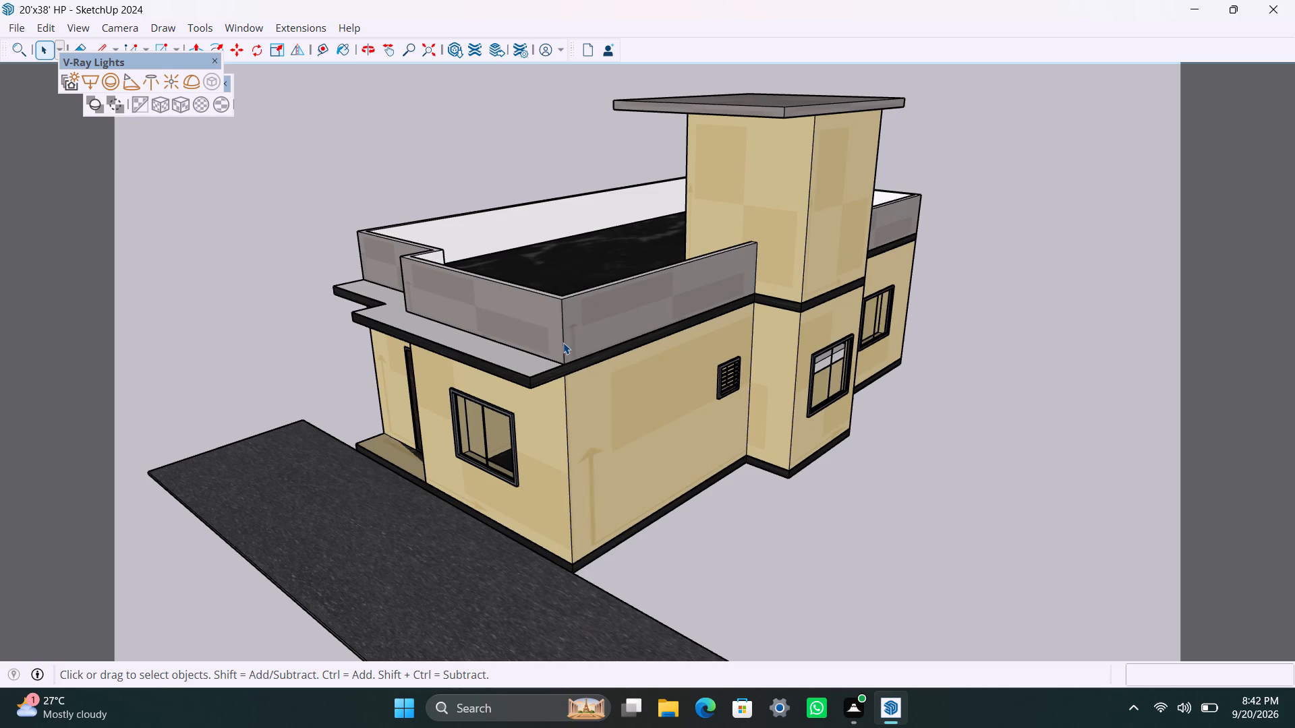
scroll(563, 342, "up", 1)
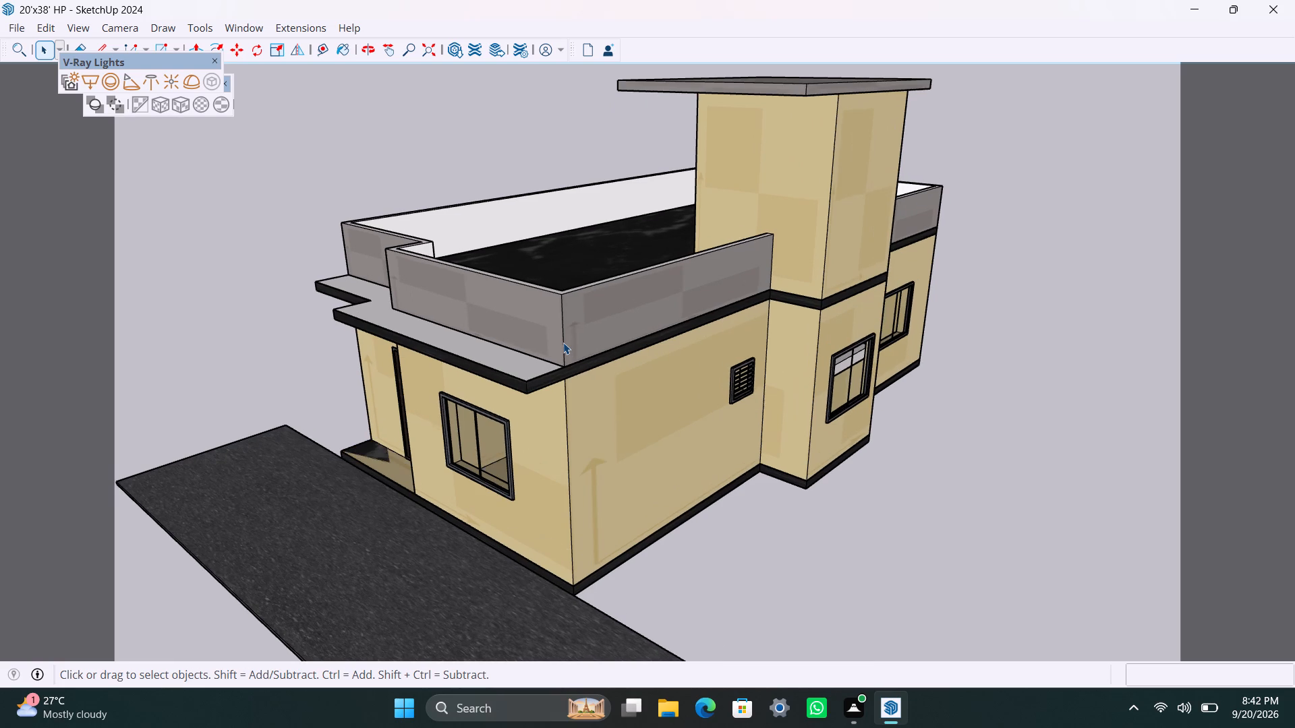
scroll(563, 342, "down", 1)
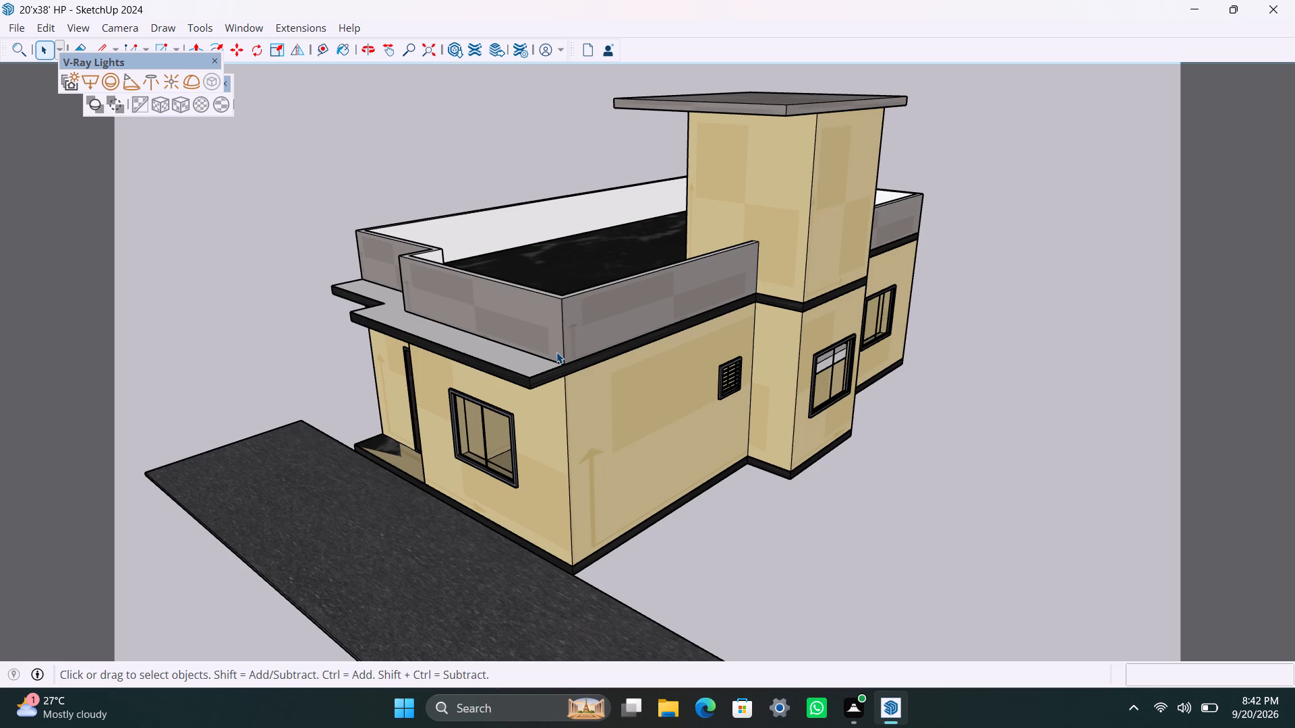
scroll(863, 244, "down", 4)
scroll(658, 473, "up", 3)
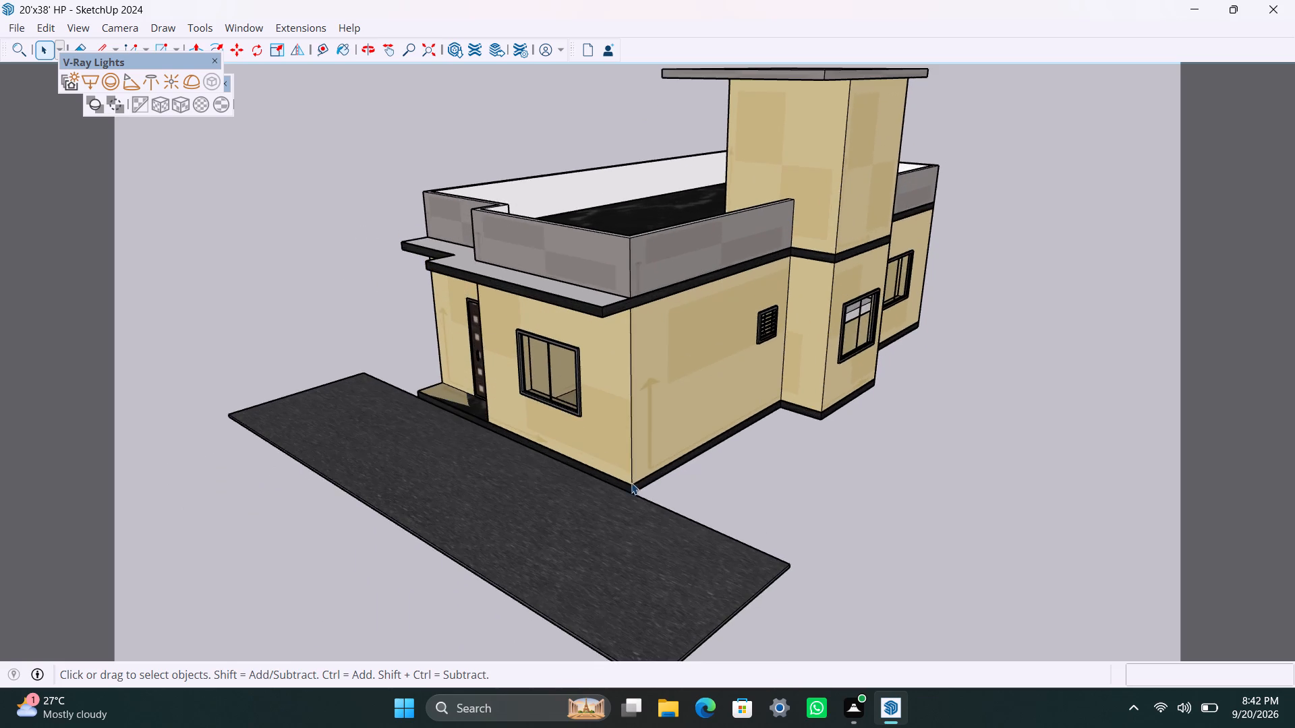
Examine the entrance corner, checking the front door, the black entrance platform, the front window and the four-window long wall.
middle_click_drag(631, 483, 1040, 487)
scroll(623, 447, "up", 1)
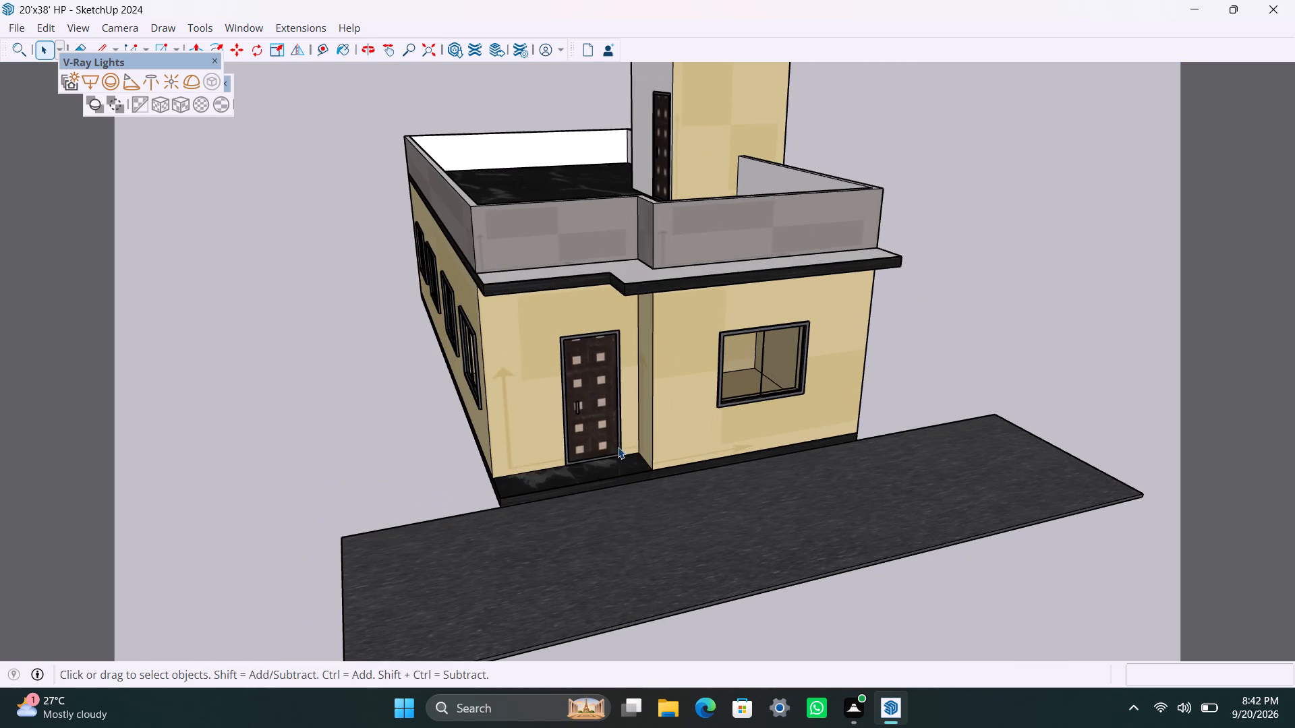
middle_click_drag(616, 447, 749, 462)
scroll(685, 344, "up", 1)
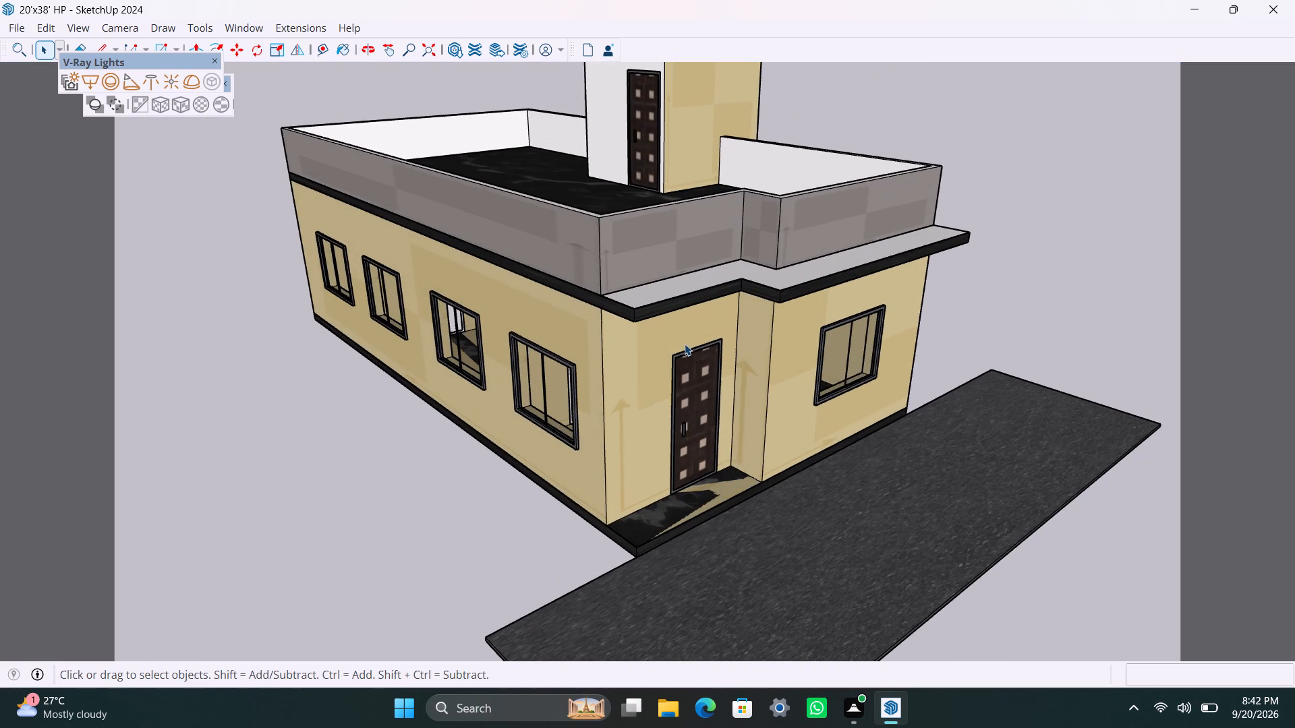
scroll(685, 342, "down", 3)
scroll(674, 339, "up", 3)
scroll(682, 466, "up", 4)
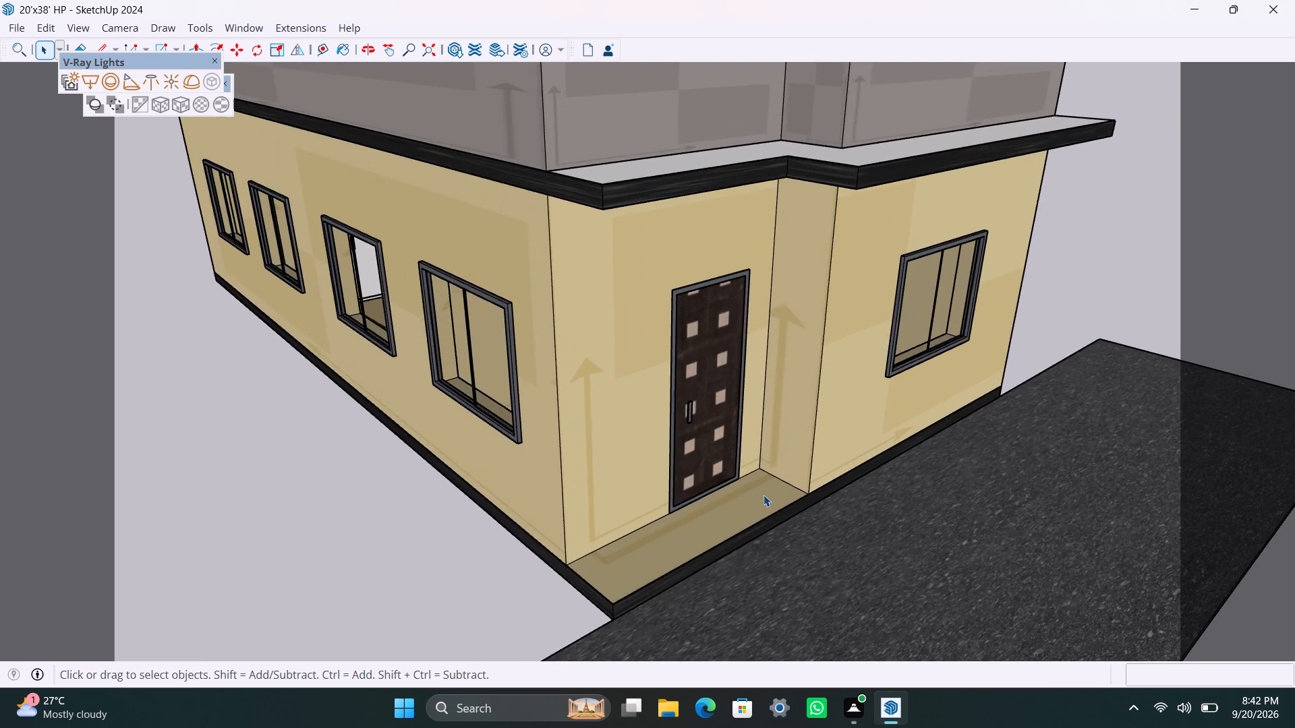
scroll(764, 494, "up", 3)
scroll(773, 506, "down", 3)
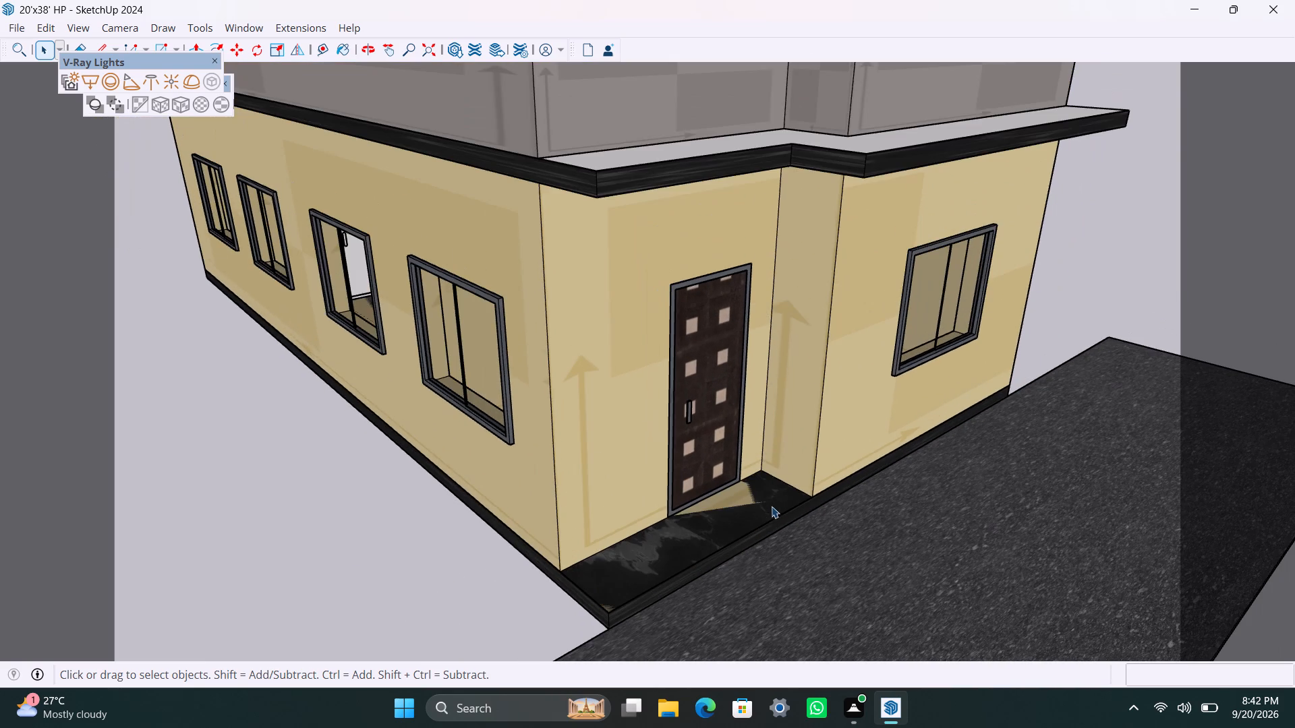
Examine the front wall at road level, continuing round the entrance corner to the four-window long wall and stair tower.
middle_click_drag(735, 492, 479, 442)
scroll(556, 444, "up", 1)
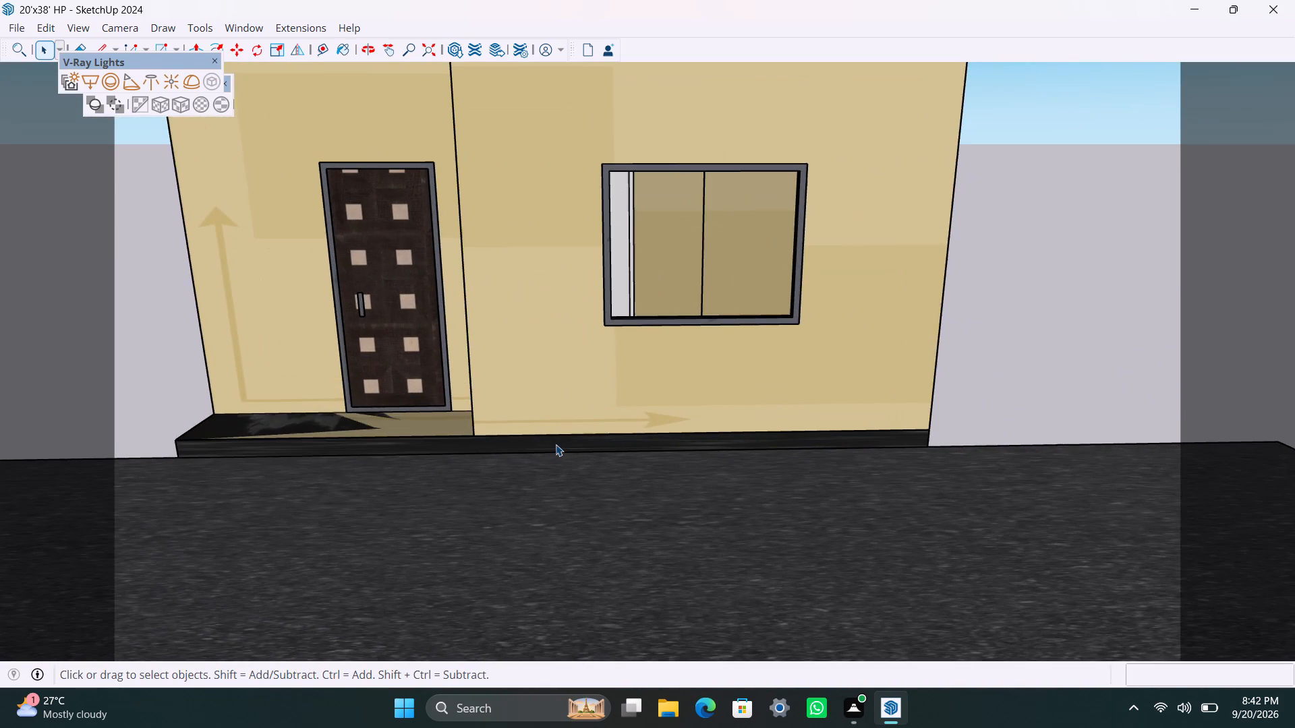
middle_click_drag(556, 444, 444, 458)
scroll(522, 482, "down", 9)
middle_click_drag(666, 486, 975, 467)
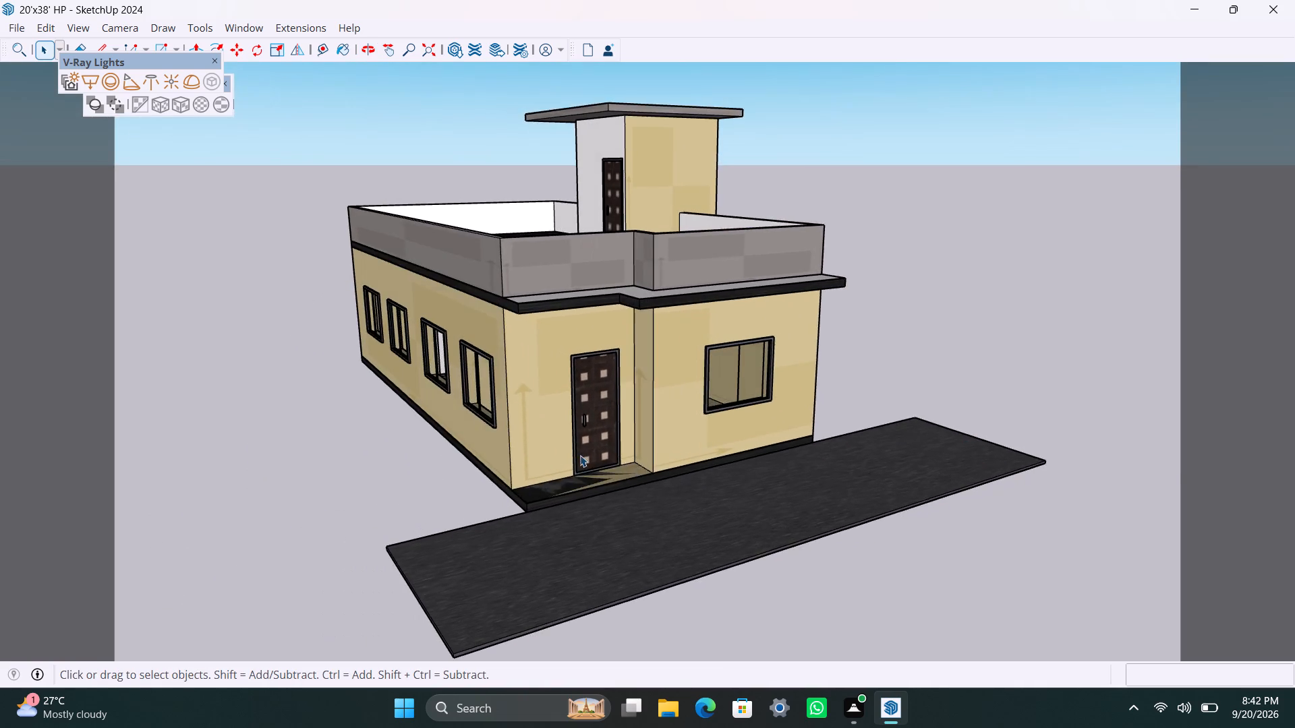
scroll(579, 454, "up", 3)
middle_click_drag(487, 451, 714, 463)
scroll(701, 442, "down", 10)
scroll(632, 309, "up", 3)
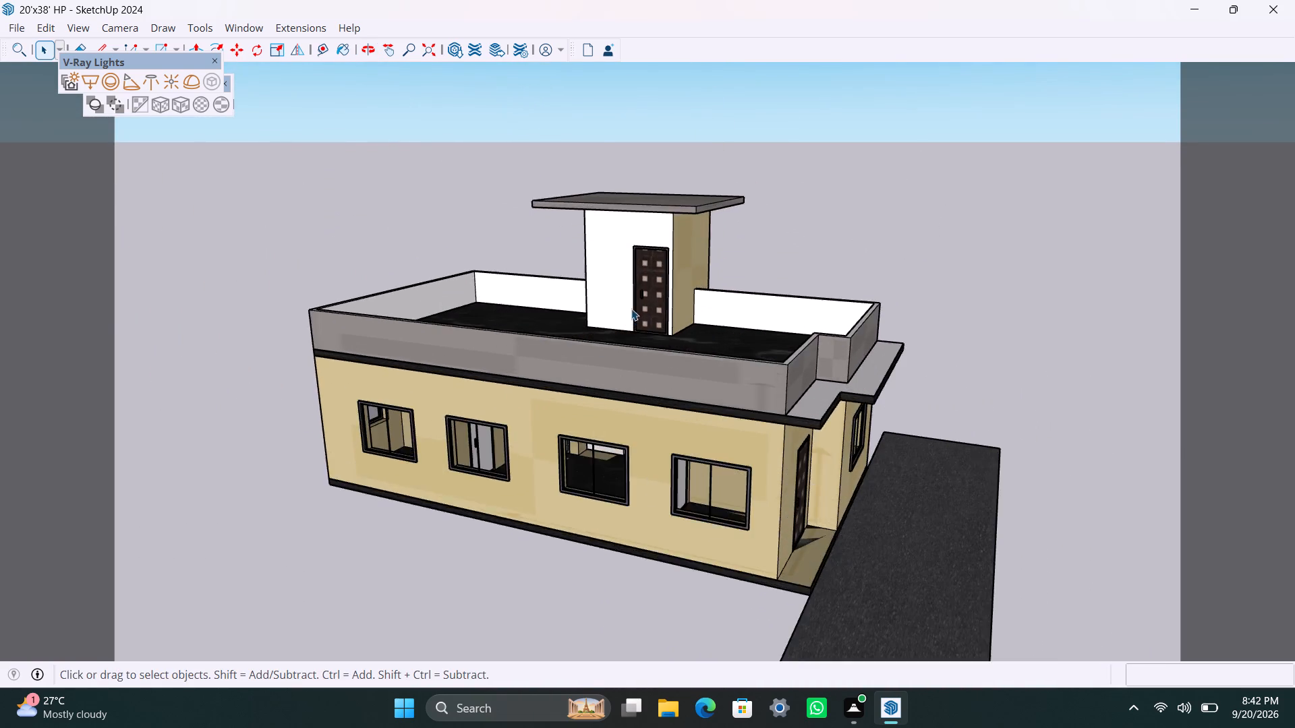
Apply the Wall Paint Fine Grain 01 Yellow 100cm material to the stair tower's white terrace-side wall around the door.
scroll(631, 309, "up", 5)
middle_click_drag(621, 300, 944, 362)
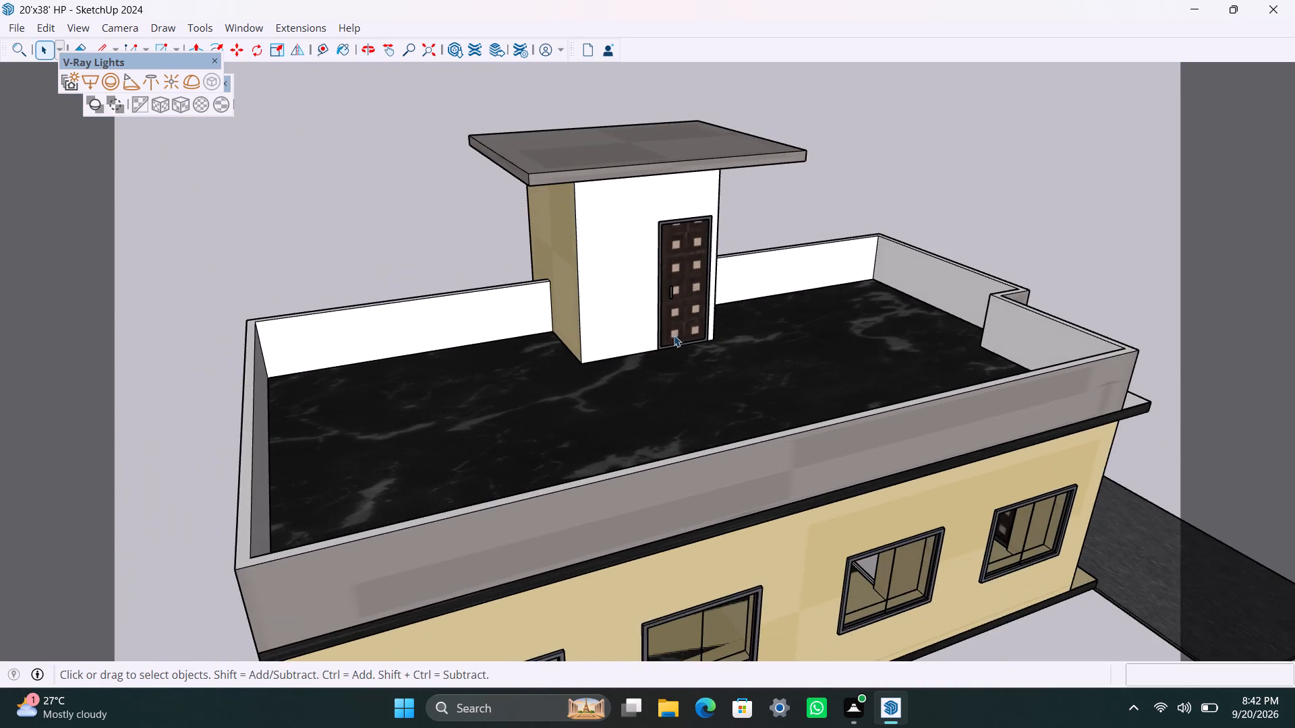
scroll(674, 331, "up", 3)
middle_click_drag(641, 310, 513, 302)
double_click(529, 181)
double_click(529, 181)
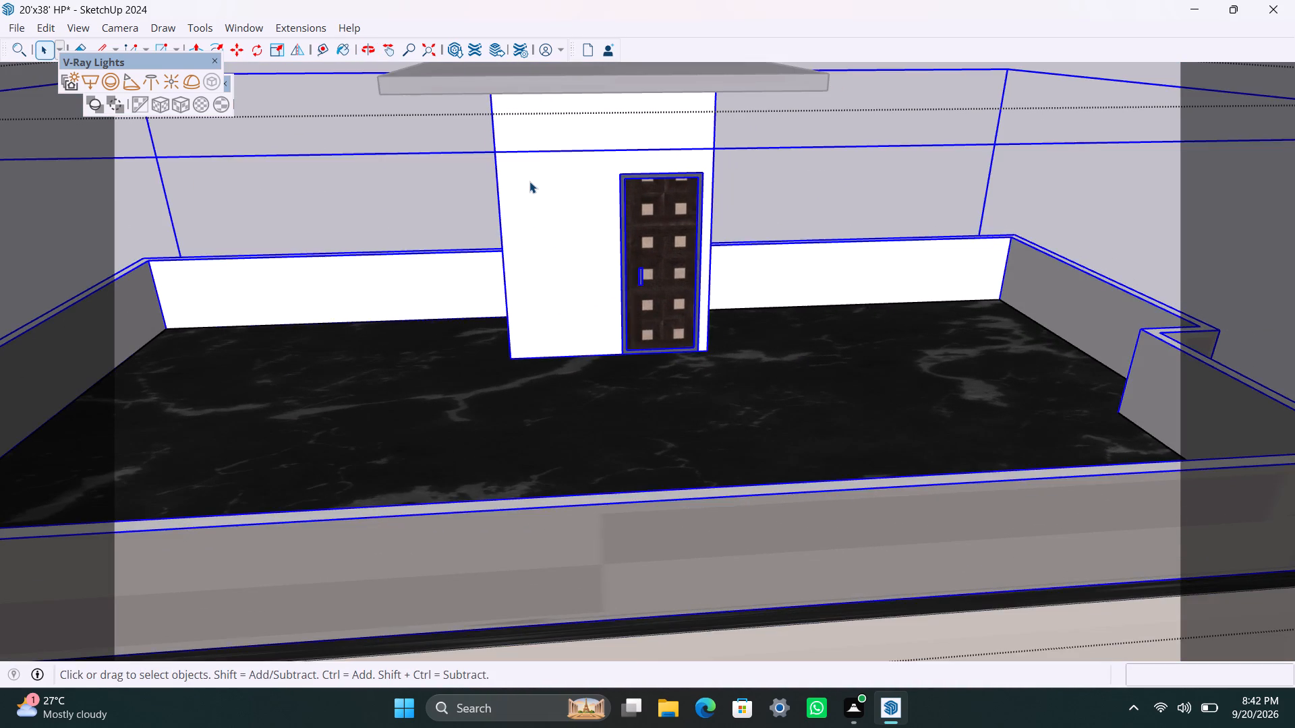
double_click(534, 181)
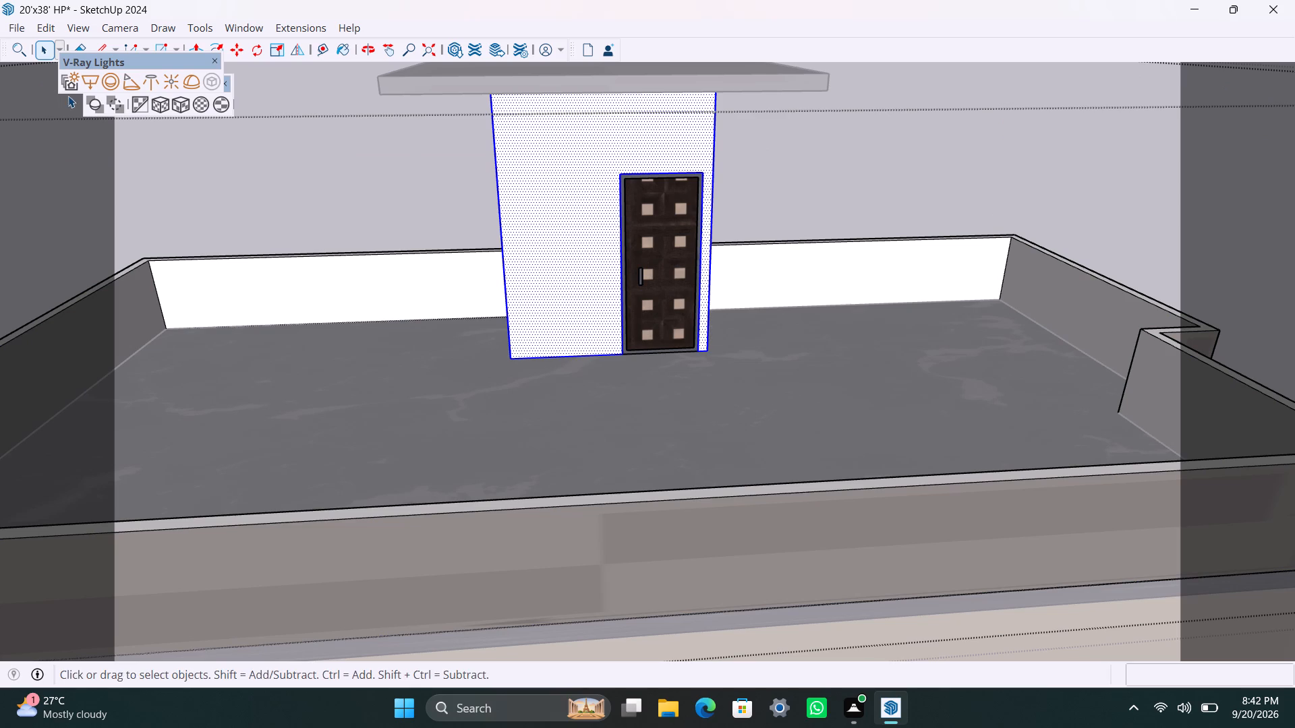
right_click(795, 47)
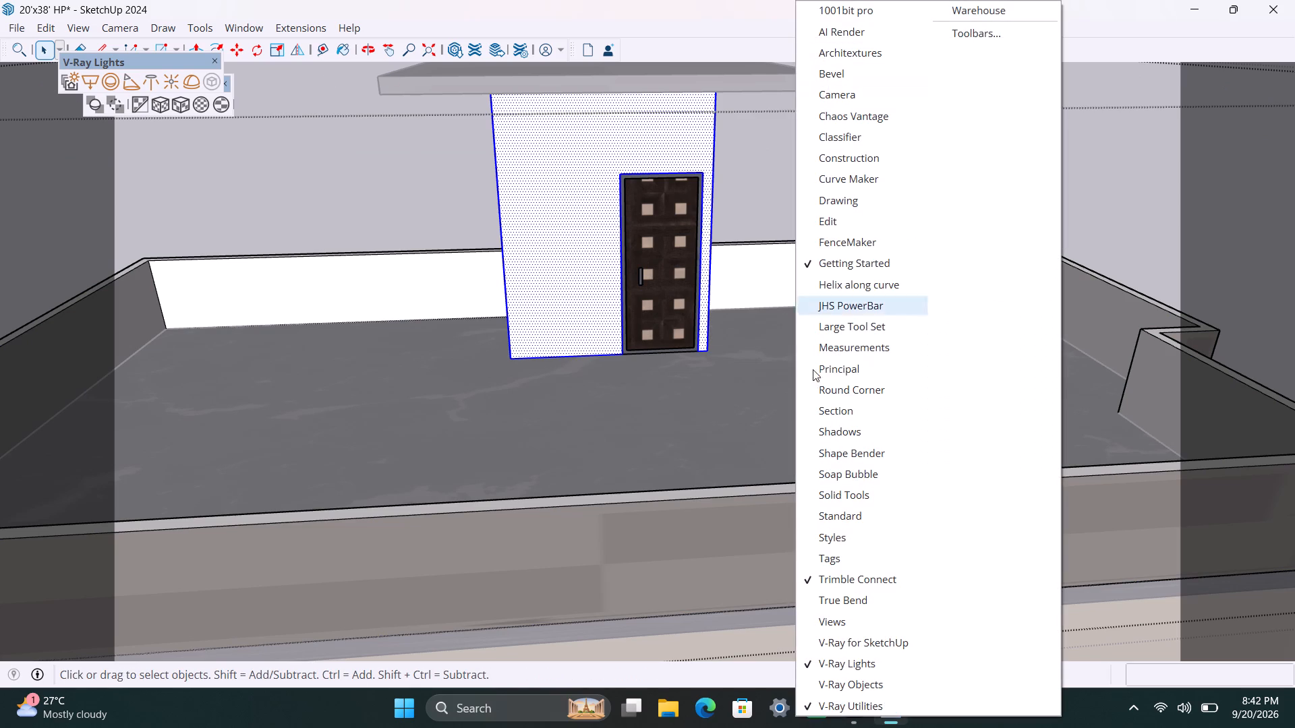
left_click(843, 648)
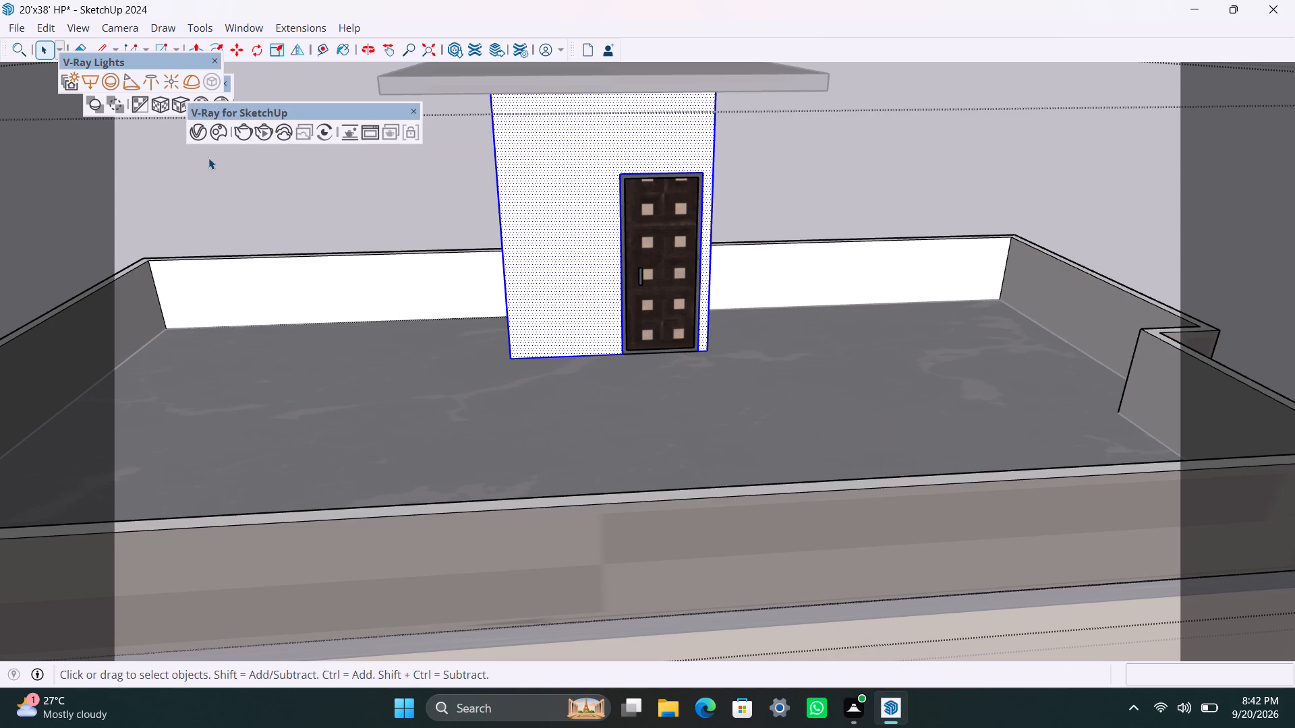
left_click(199, 133)
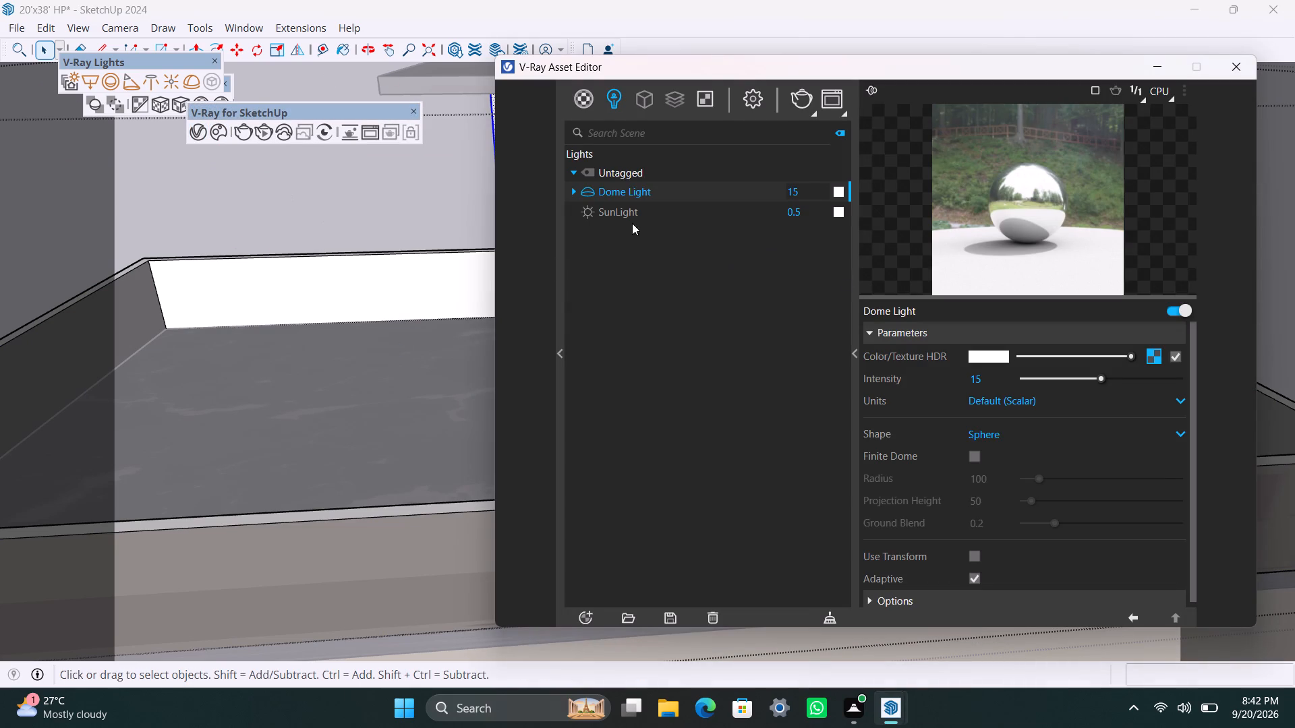
left_click(588, 103)
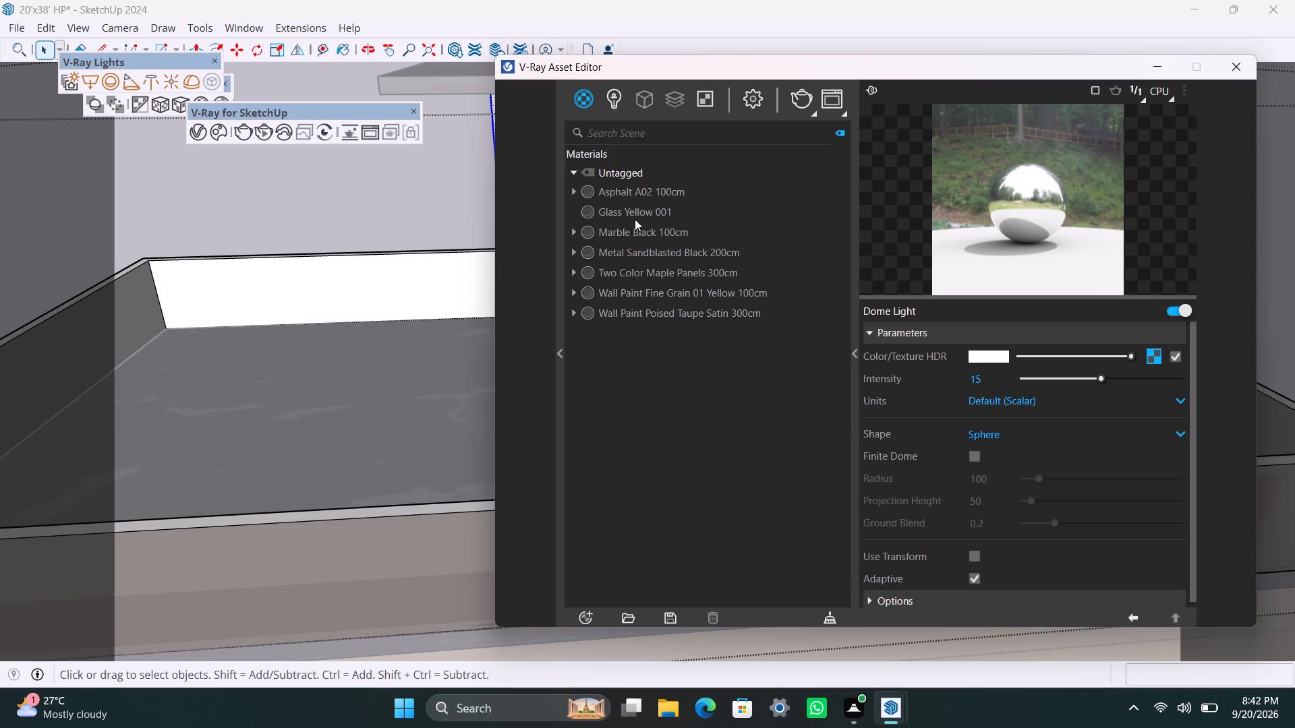
left_click(656, 315)
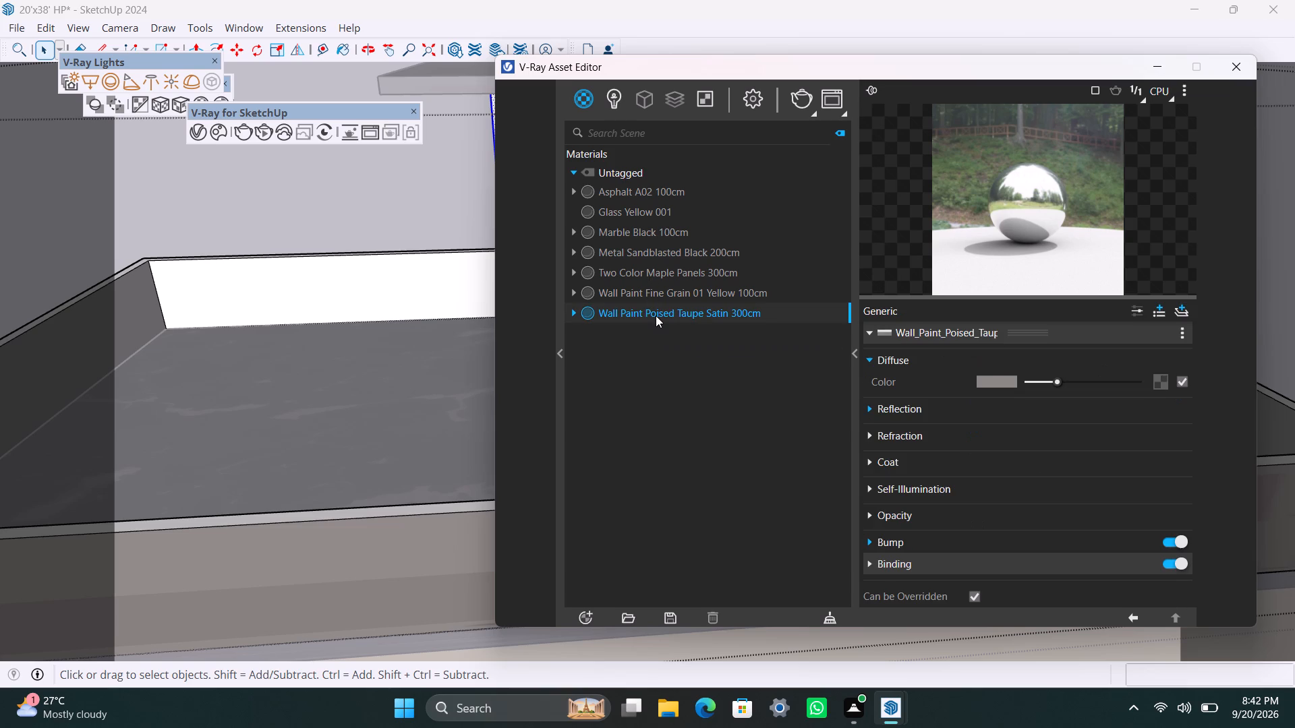
left_click(650, 294)
right_click(650, 294)
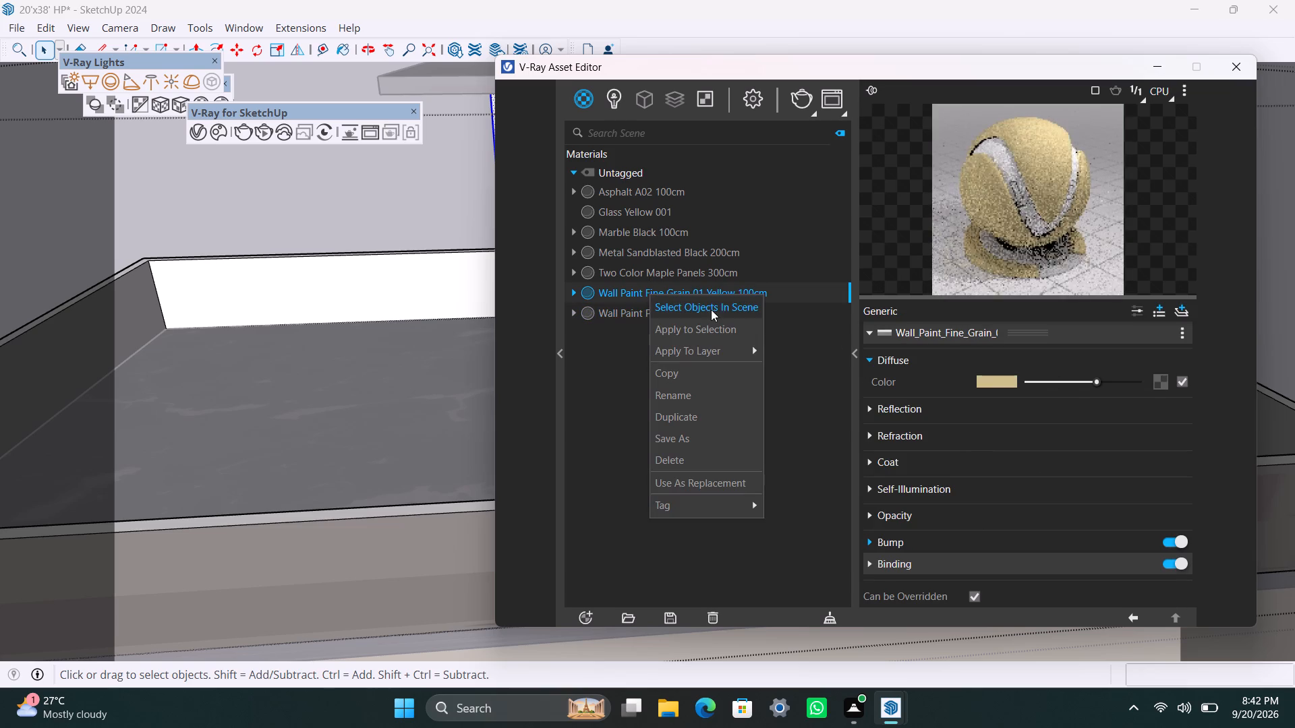
left_click(717, 332)
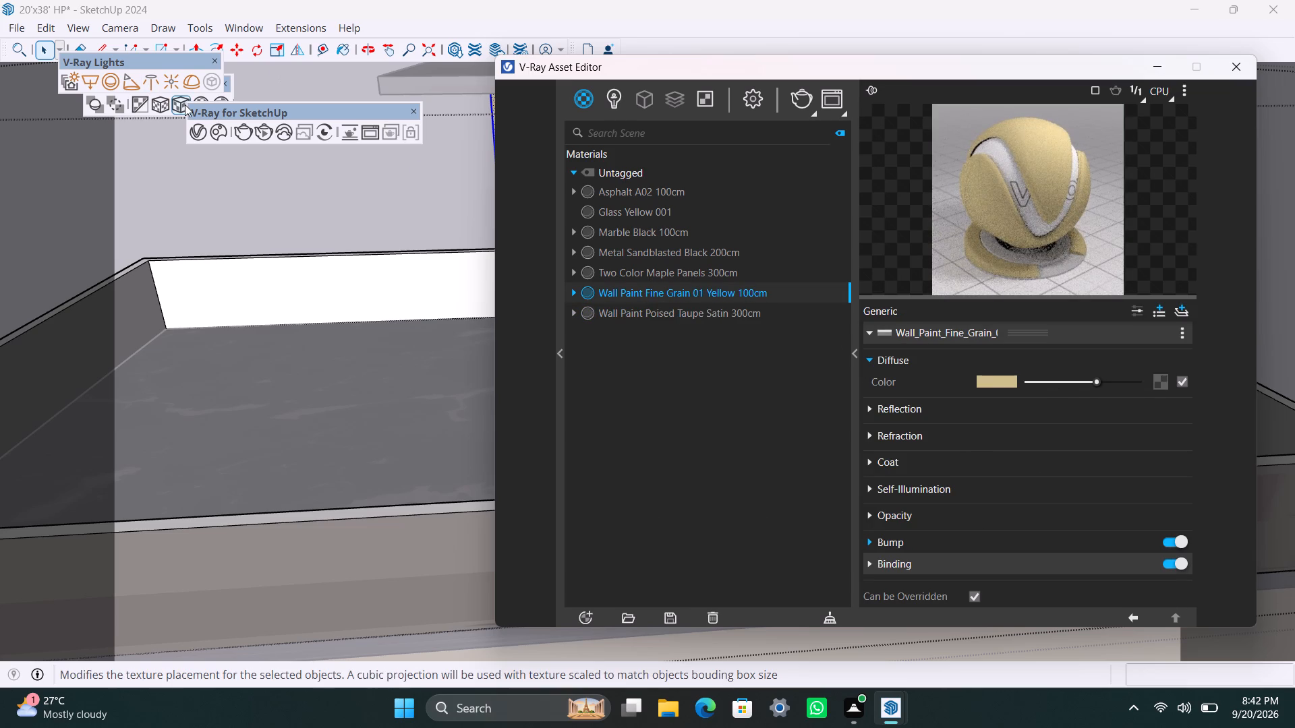
Apply the fitted cubic texture projection to the stair tower's terrace-side wall and leave group editing.
left_click(185, 104)
left_click(293, 194)
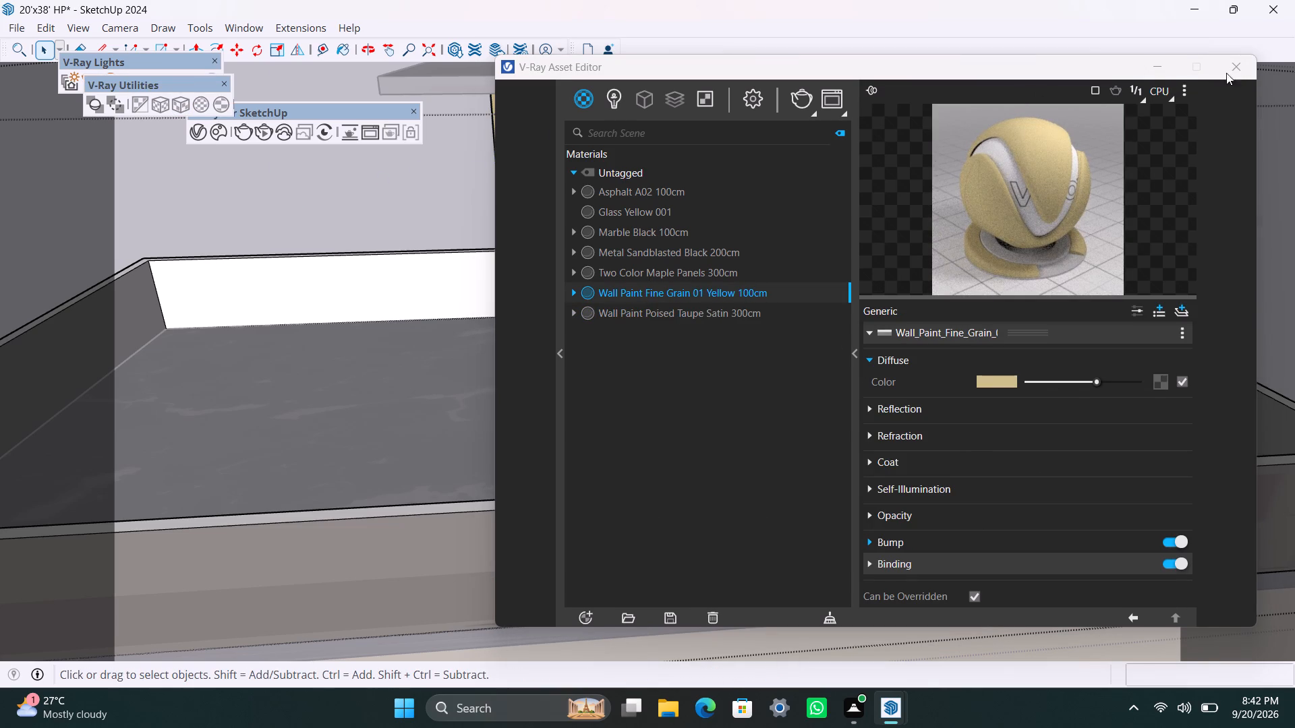
left_click(1233, 68)
left_click(909, 145)
scroll(880, 229, "down", 4)
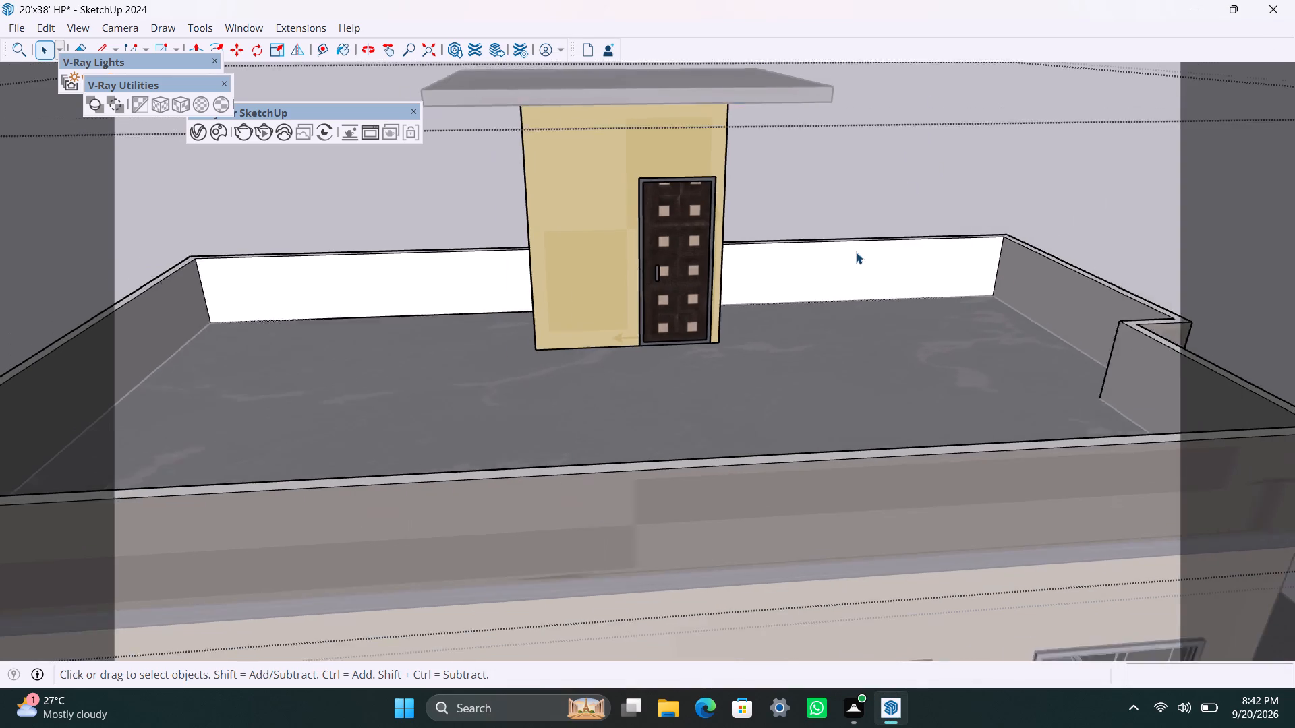
scroll(856, 252, "down", 5)
middle_click_drag(1119, 328, 291, 400)
triple_click(822, 208)
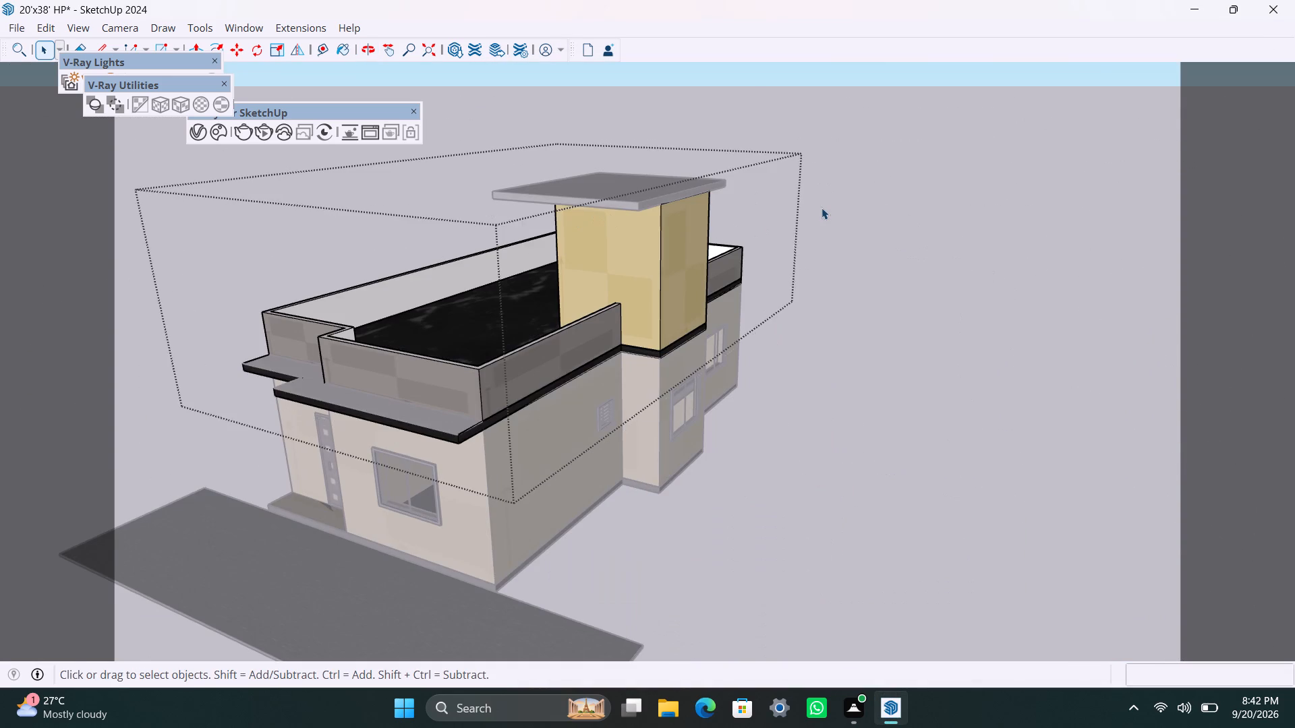
triple_click(822, 208)
Examine the whole house from the road side, checking the front wall, parapet, roof projection and stair tower.
scroll(26, 460, "down", 10)
middle_click_drag(553, 555, 830, 502)
scroll(680, 524, "up", 2)
scroll(565, 514, "down", 3)
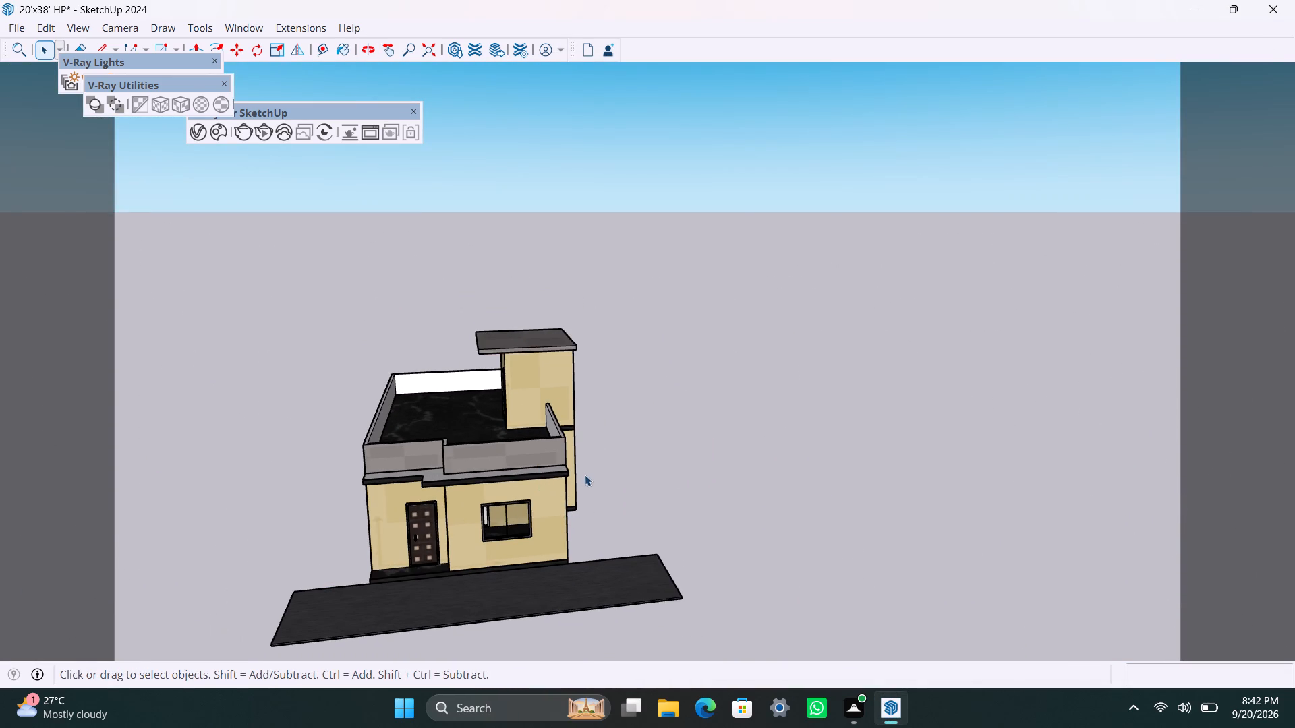
middle_click_drag(592, 468, 782, 413, "shift")
scroll(689, 471, "up", 3)
middle_click_drag(714, 532, 708, 528)
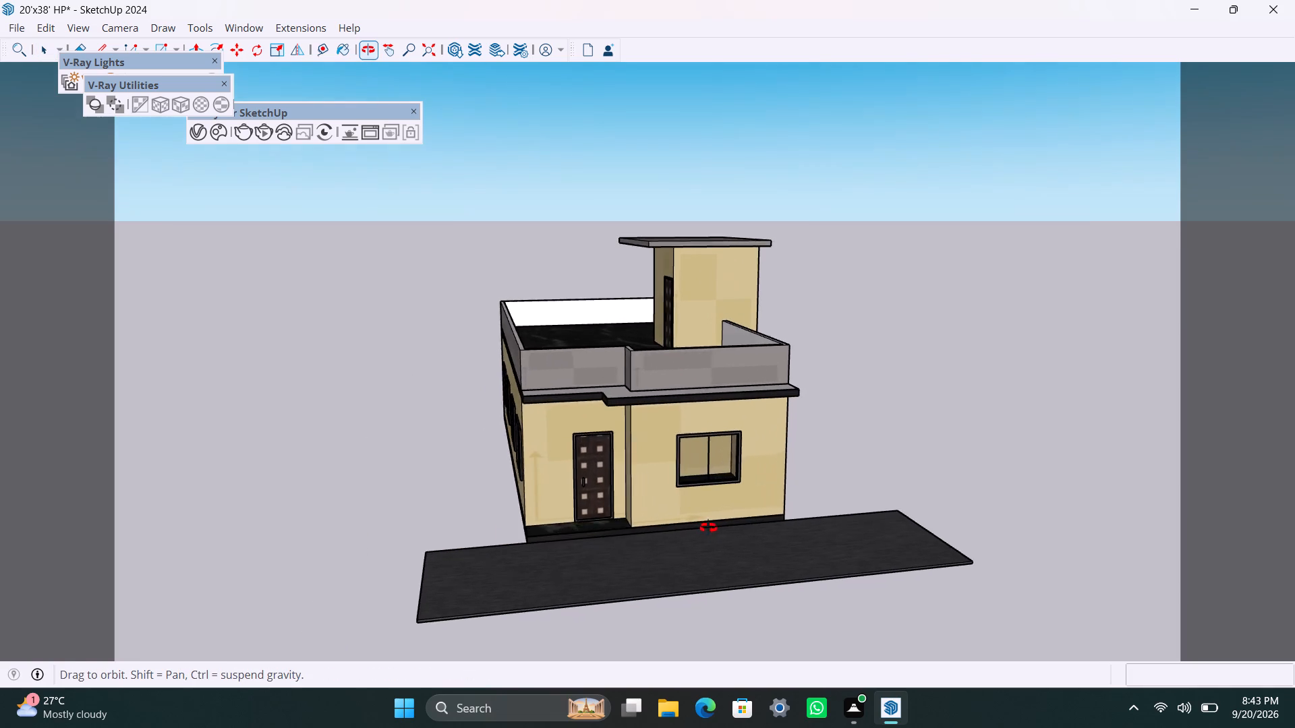
middle_click_drag(708, 528, 597, 536)
scroll(597, 536, "up", 2)
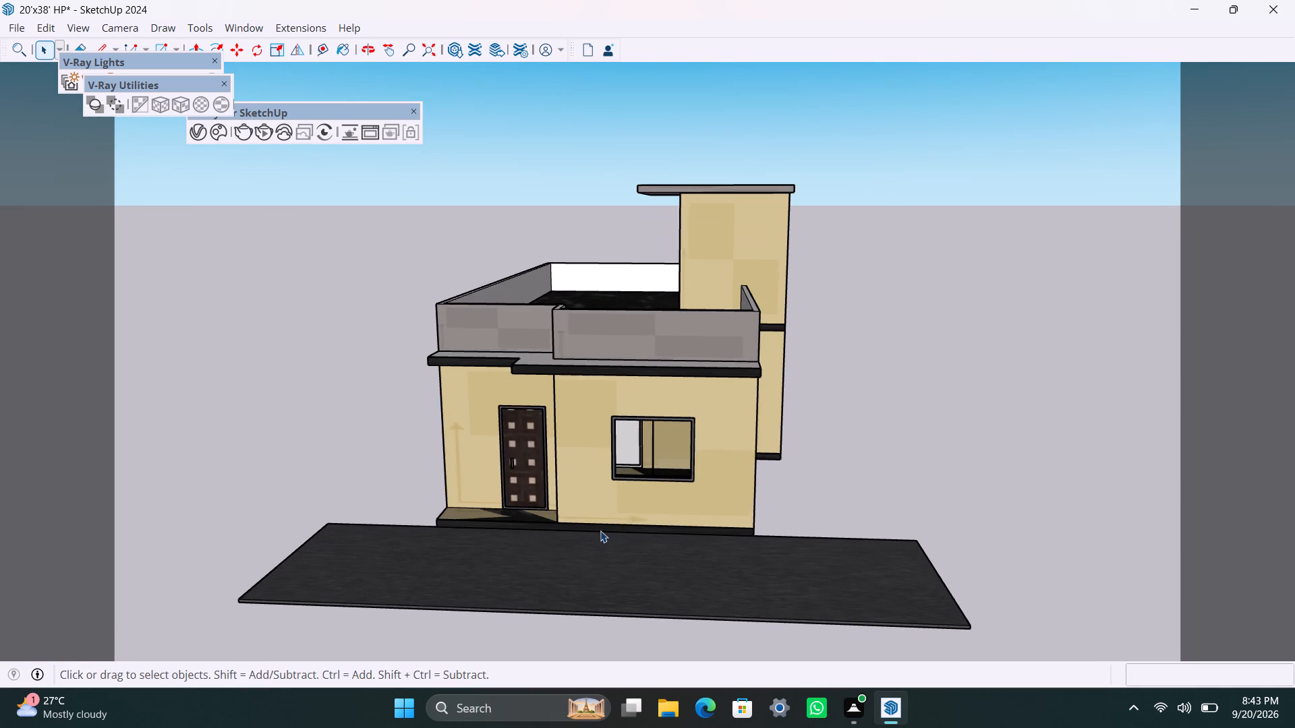
scroll(640, 538, "down", 2)
middle_click_drag(643, 548, 680, 529)
scroll(637, 481, "up", 3)
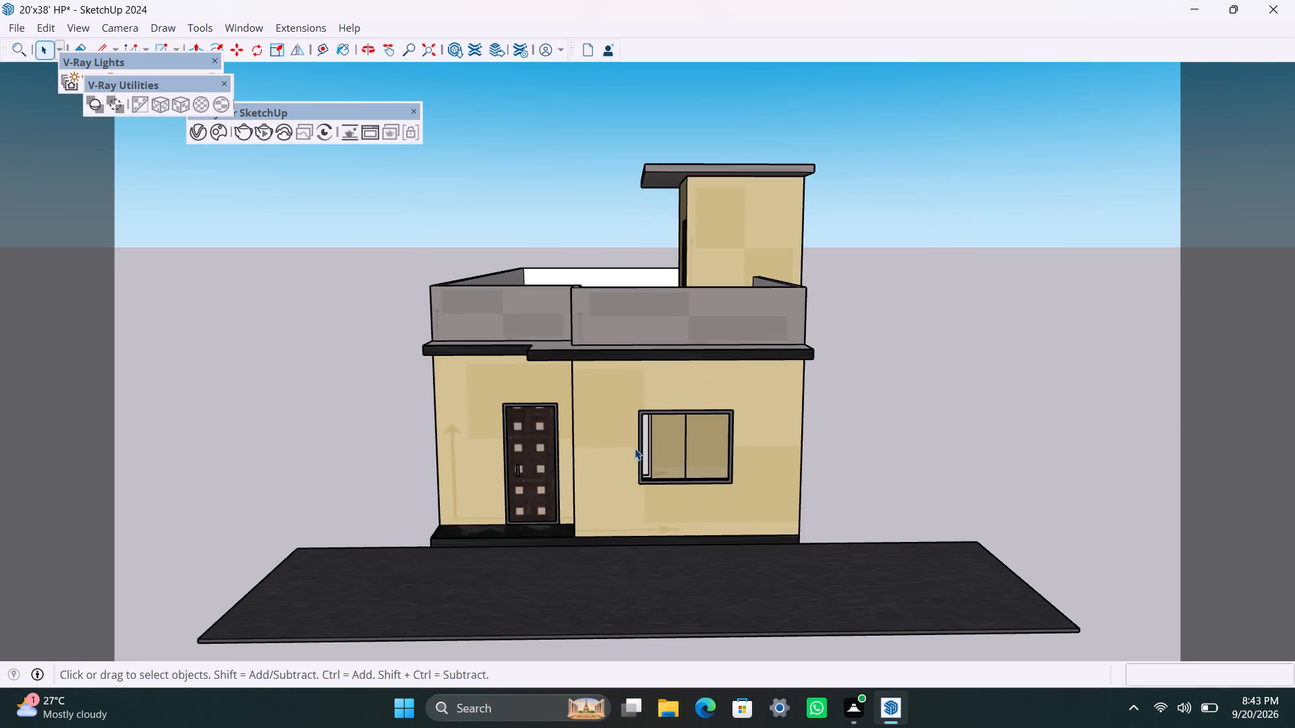
middle_click_drag(638, 448, 645, 448)
scroll(645, 429, "up", 3)
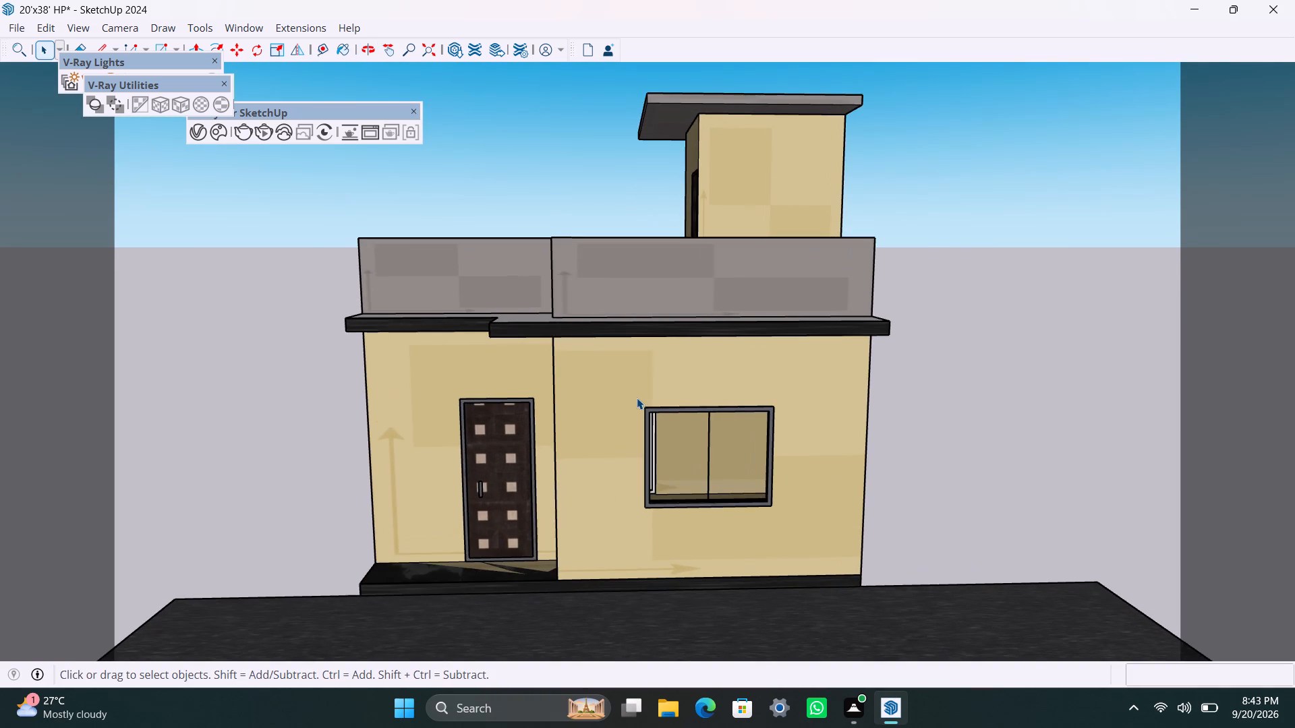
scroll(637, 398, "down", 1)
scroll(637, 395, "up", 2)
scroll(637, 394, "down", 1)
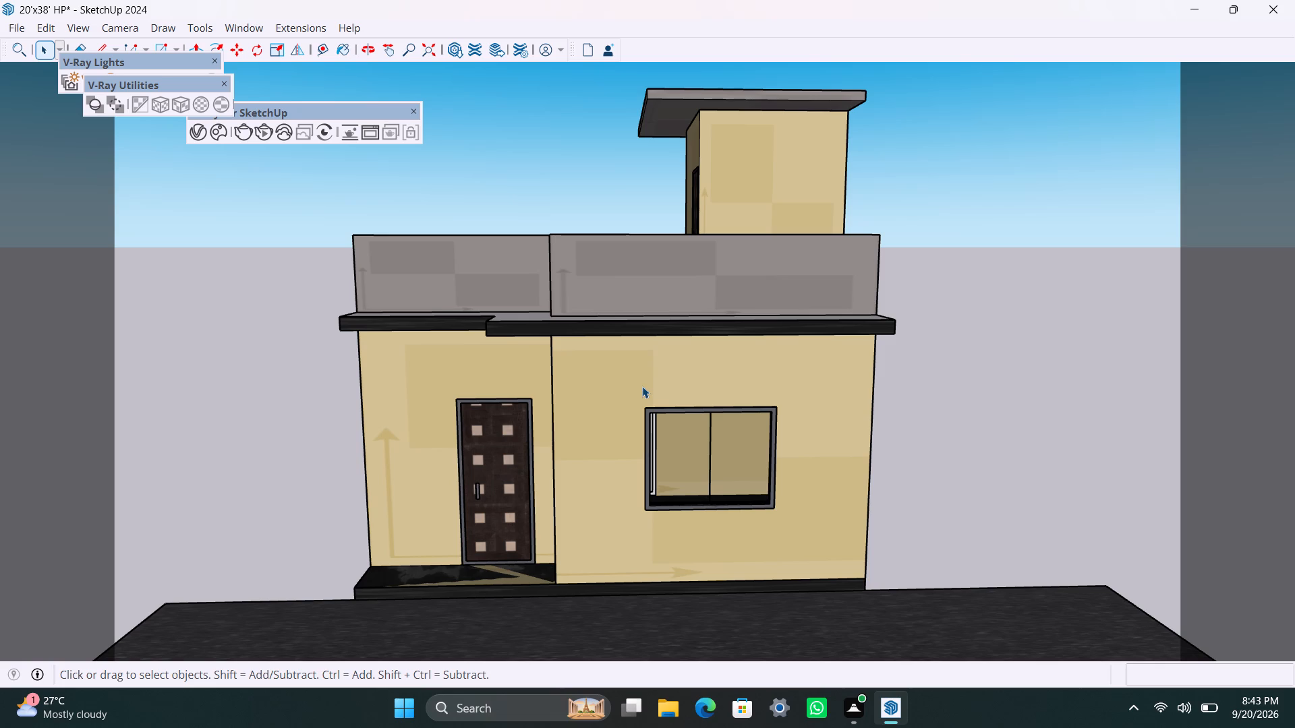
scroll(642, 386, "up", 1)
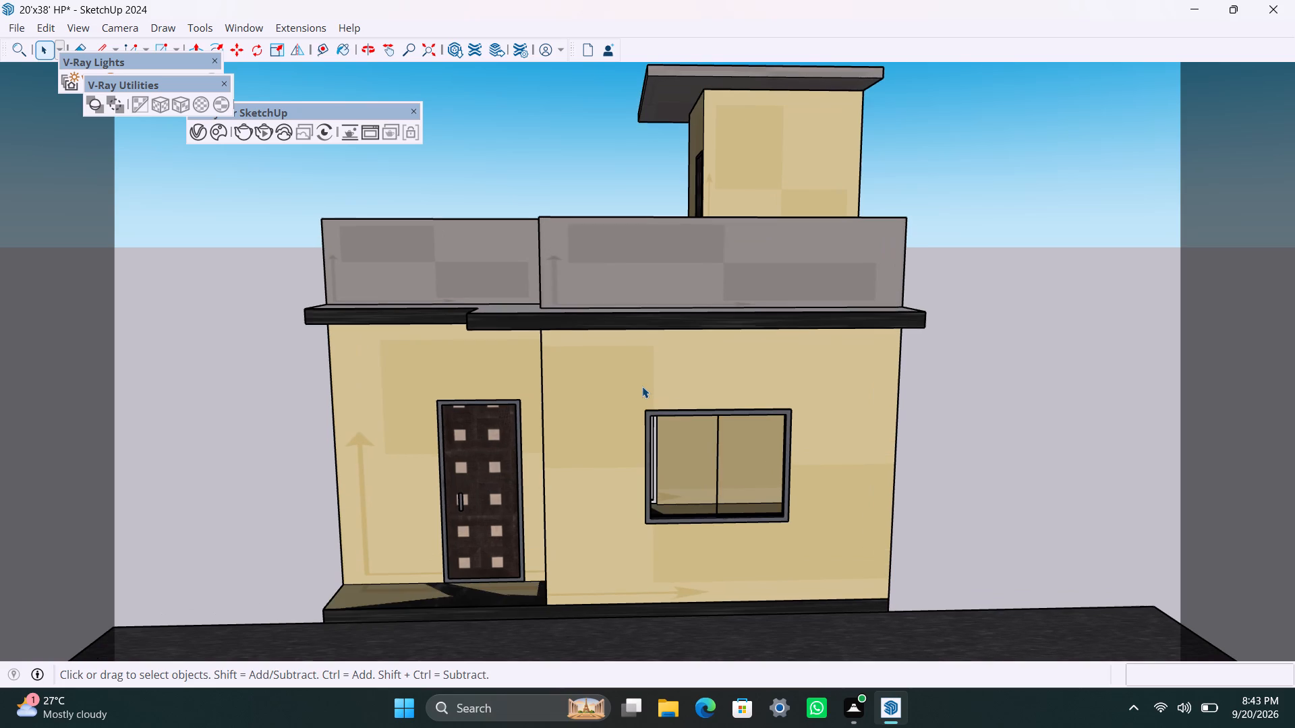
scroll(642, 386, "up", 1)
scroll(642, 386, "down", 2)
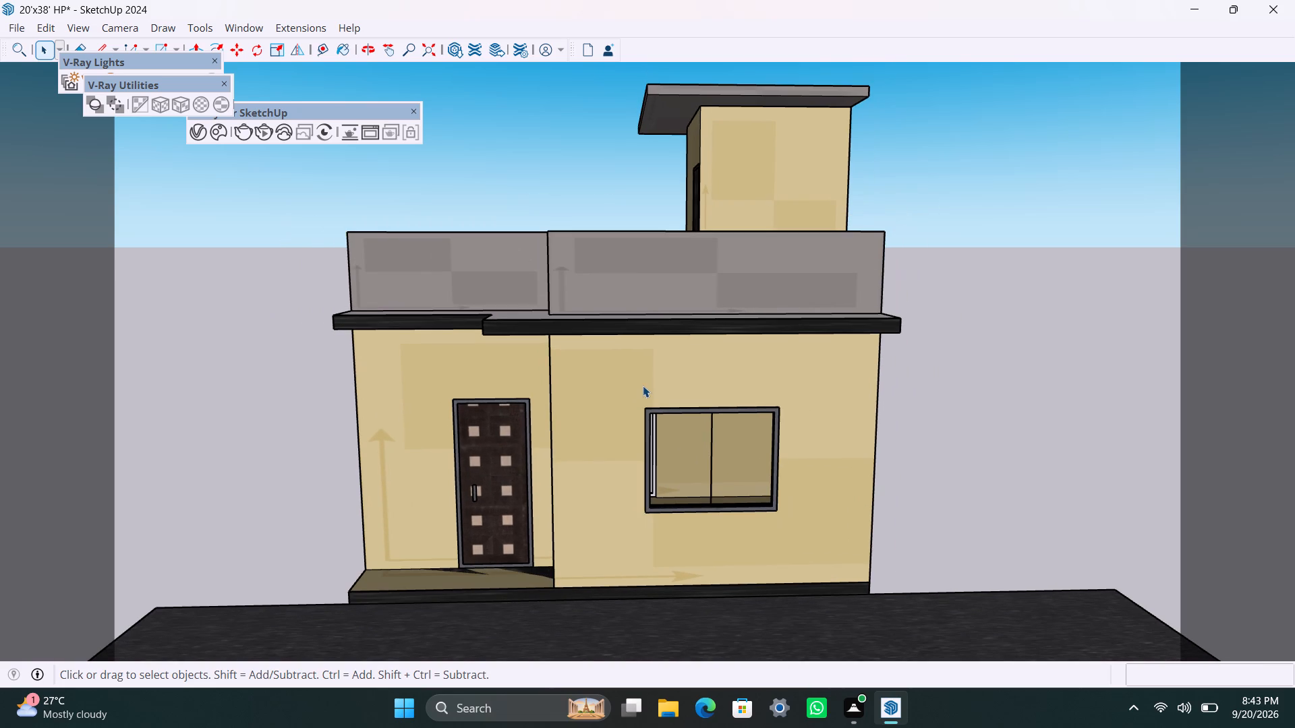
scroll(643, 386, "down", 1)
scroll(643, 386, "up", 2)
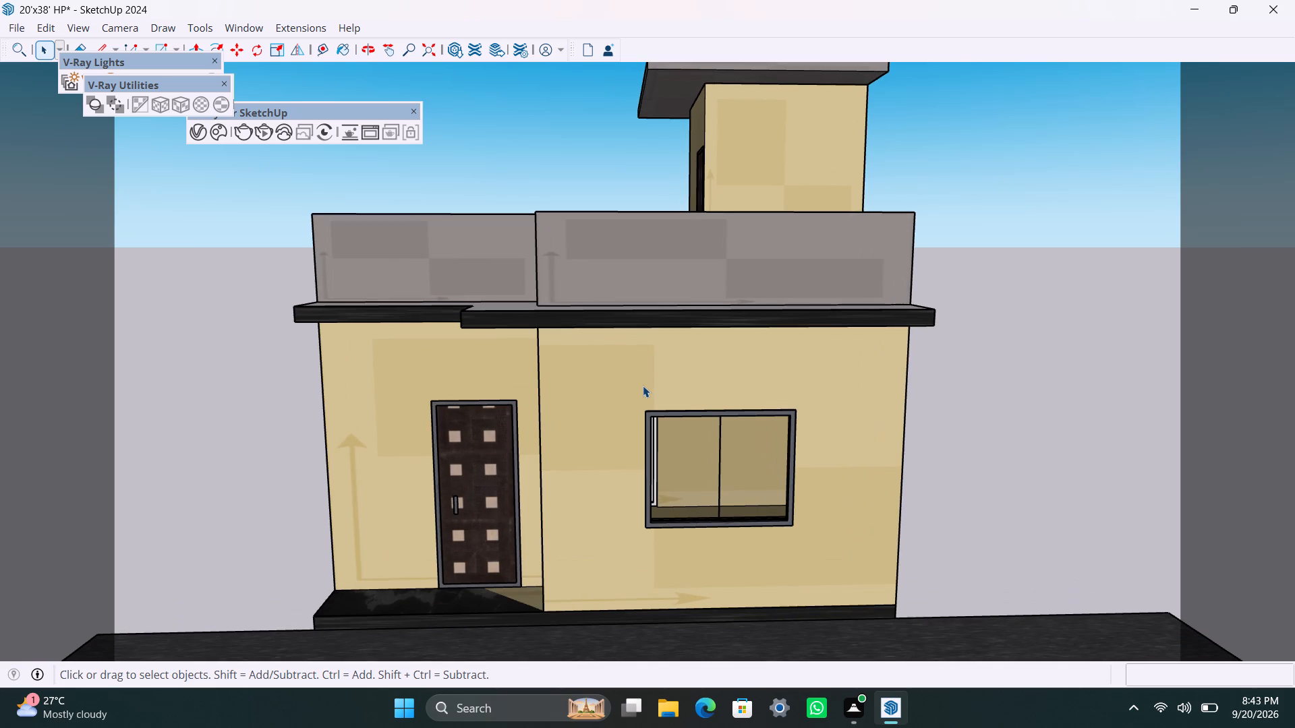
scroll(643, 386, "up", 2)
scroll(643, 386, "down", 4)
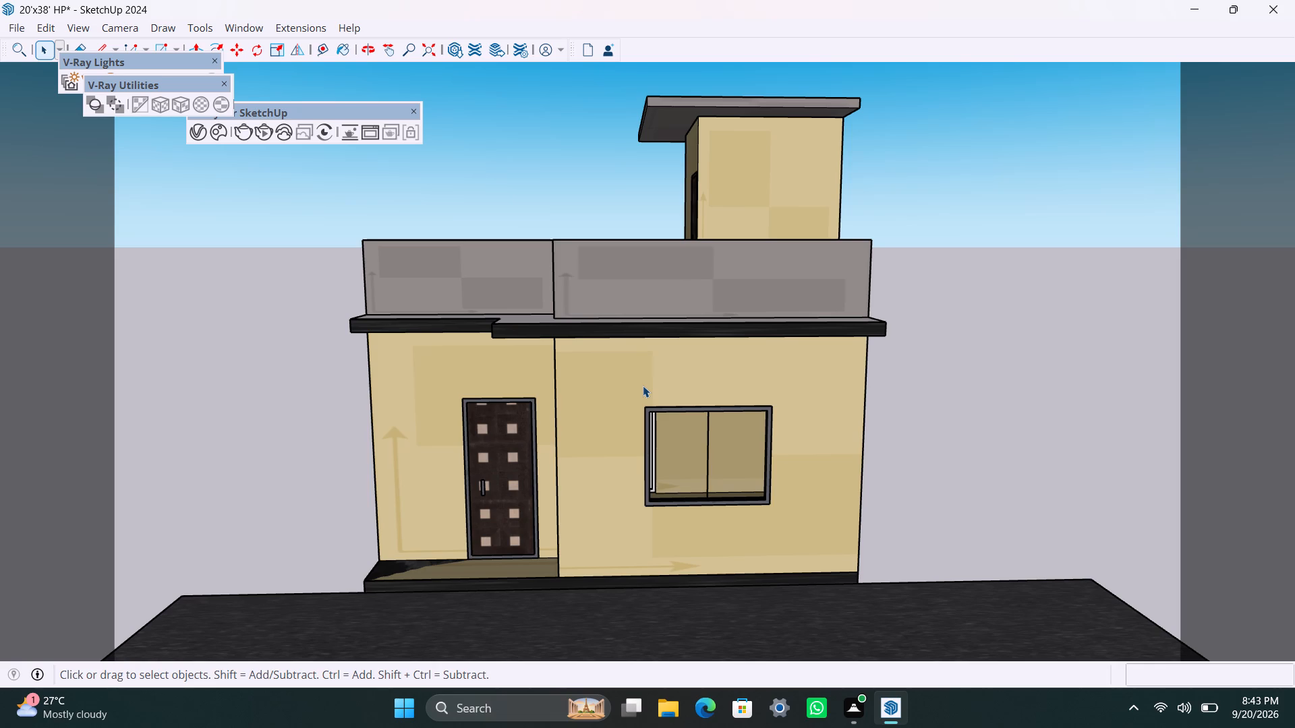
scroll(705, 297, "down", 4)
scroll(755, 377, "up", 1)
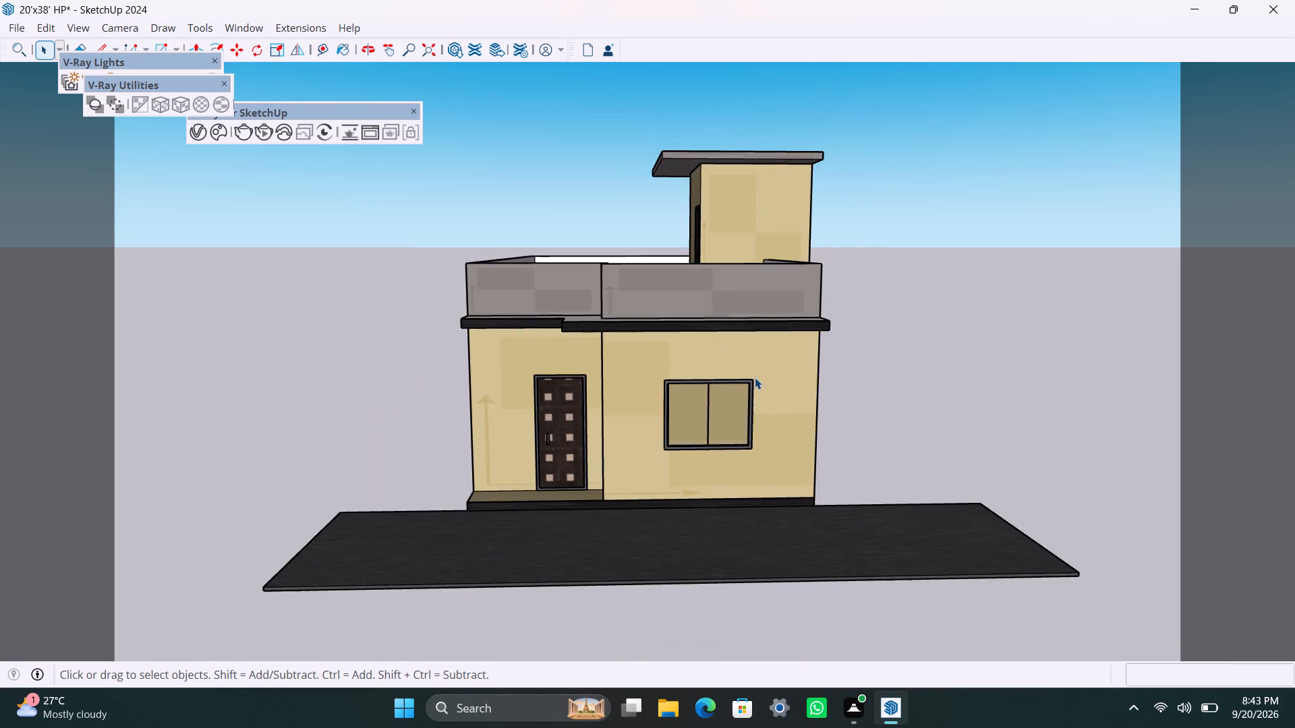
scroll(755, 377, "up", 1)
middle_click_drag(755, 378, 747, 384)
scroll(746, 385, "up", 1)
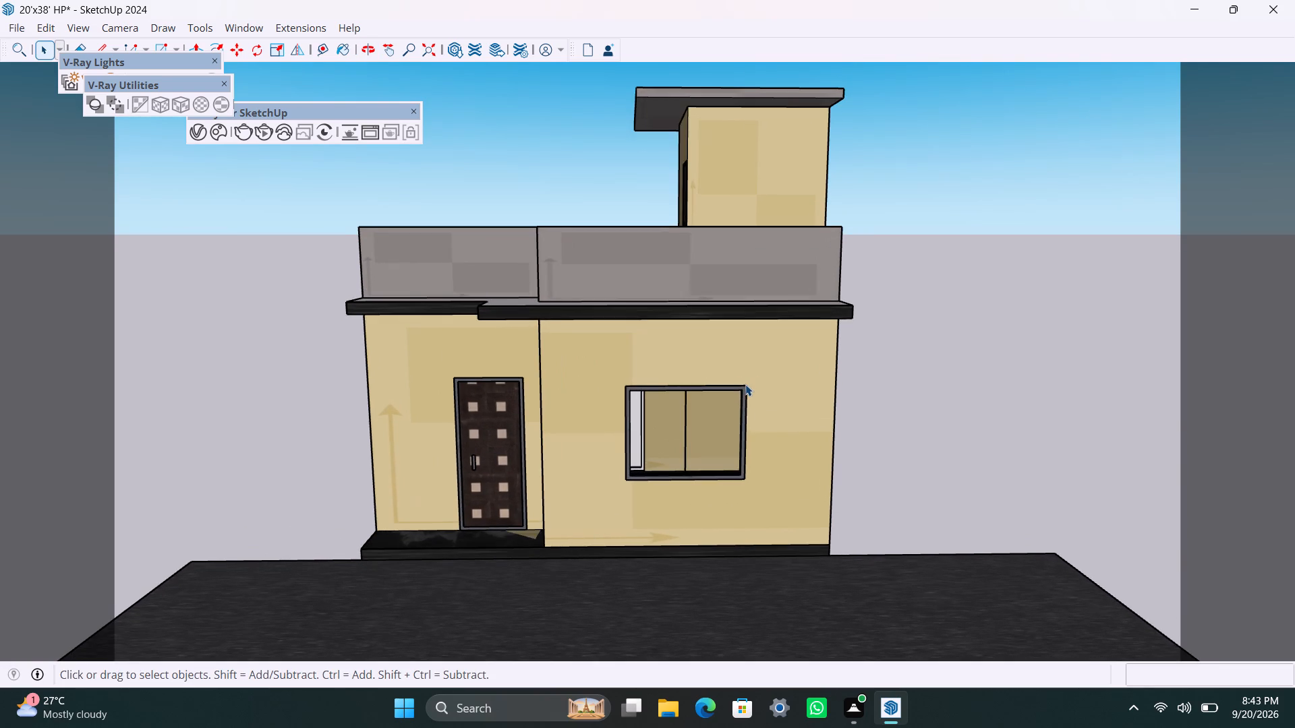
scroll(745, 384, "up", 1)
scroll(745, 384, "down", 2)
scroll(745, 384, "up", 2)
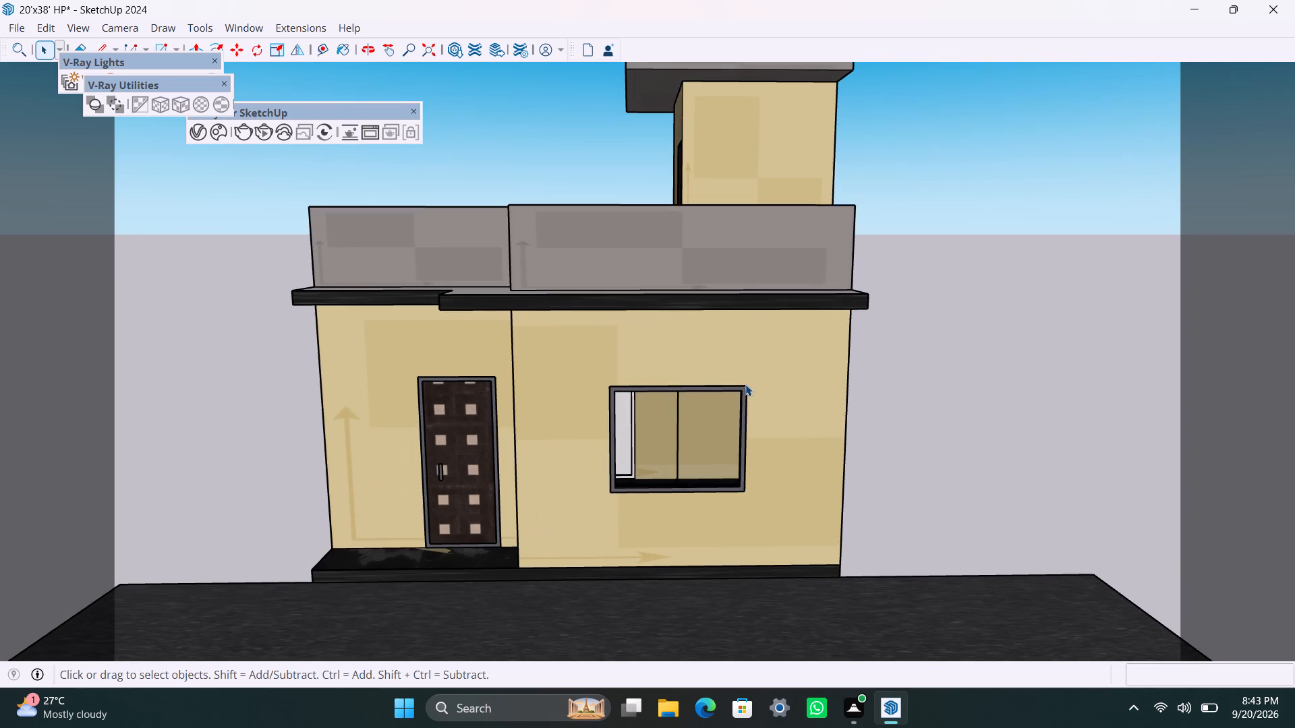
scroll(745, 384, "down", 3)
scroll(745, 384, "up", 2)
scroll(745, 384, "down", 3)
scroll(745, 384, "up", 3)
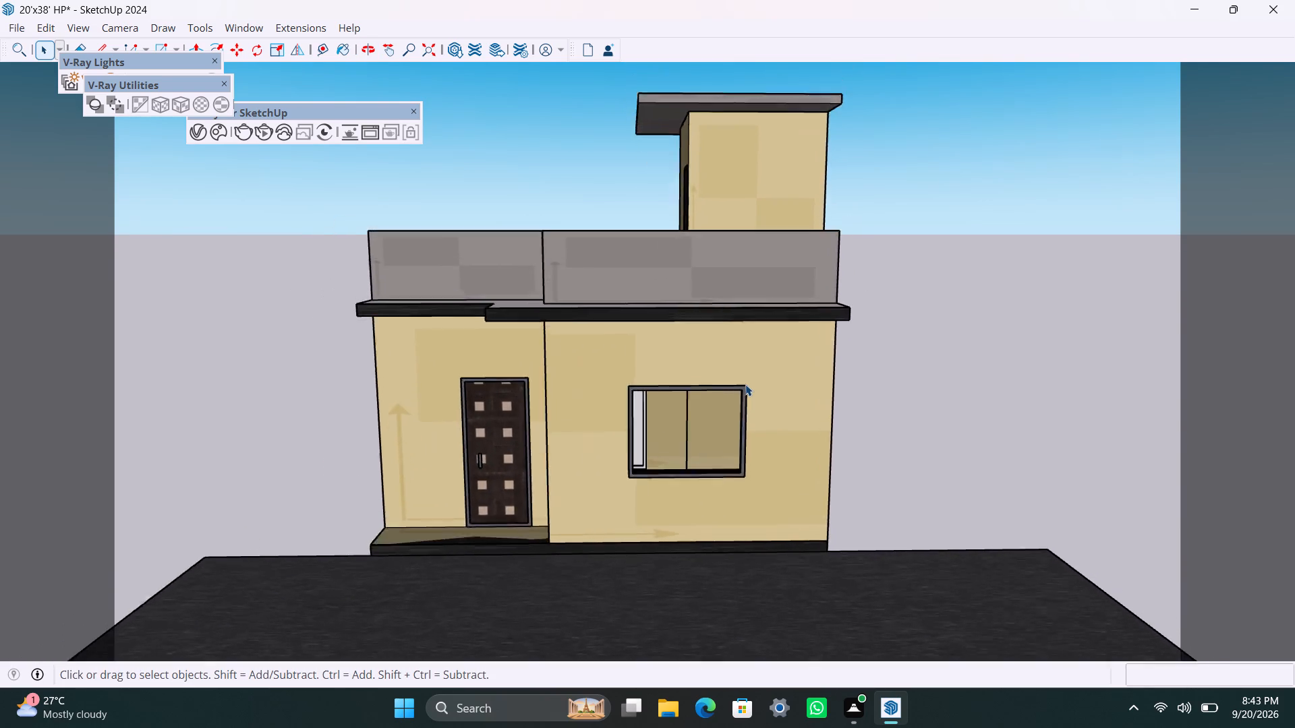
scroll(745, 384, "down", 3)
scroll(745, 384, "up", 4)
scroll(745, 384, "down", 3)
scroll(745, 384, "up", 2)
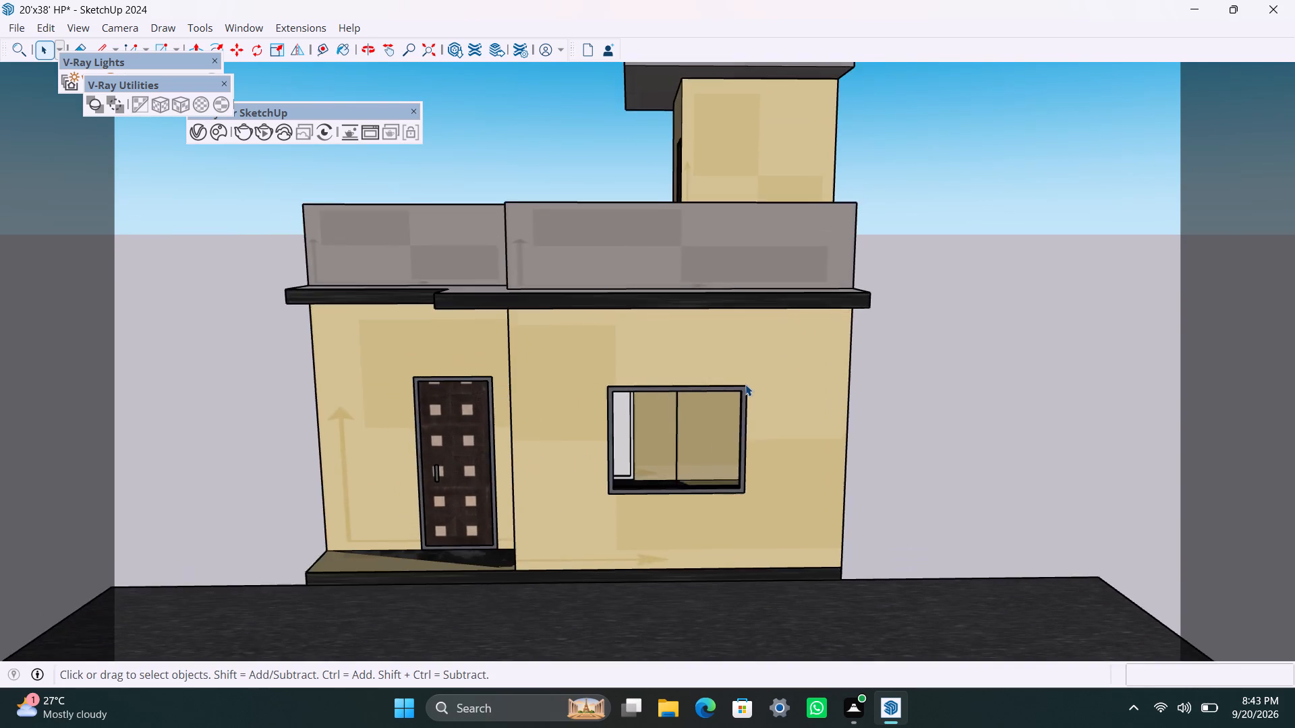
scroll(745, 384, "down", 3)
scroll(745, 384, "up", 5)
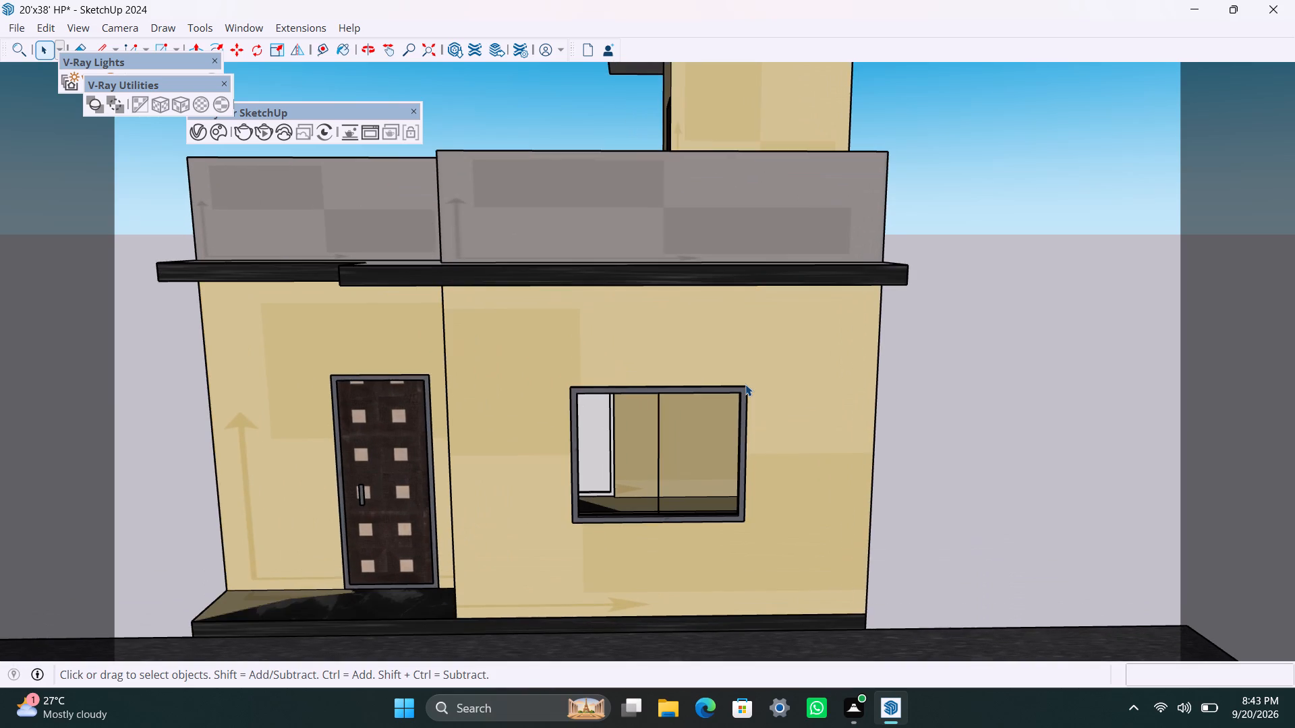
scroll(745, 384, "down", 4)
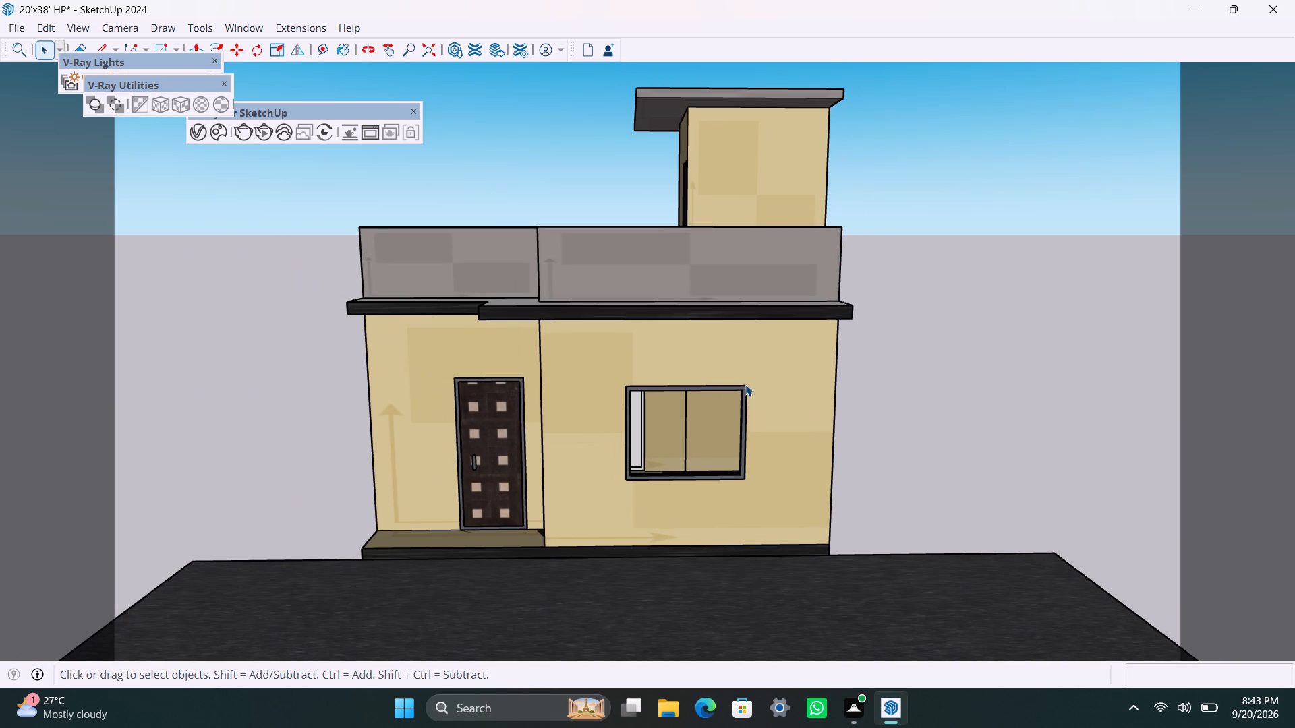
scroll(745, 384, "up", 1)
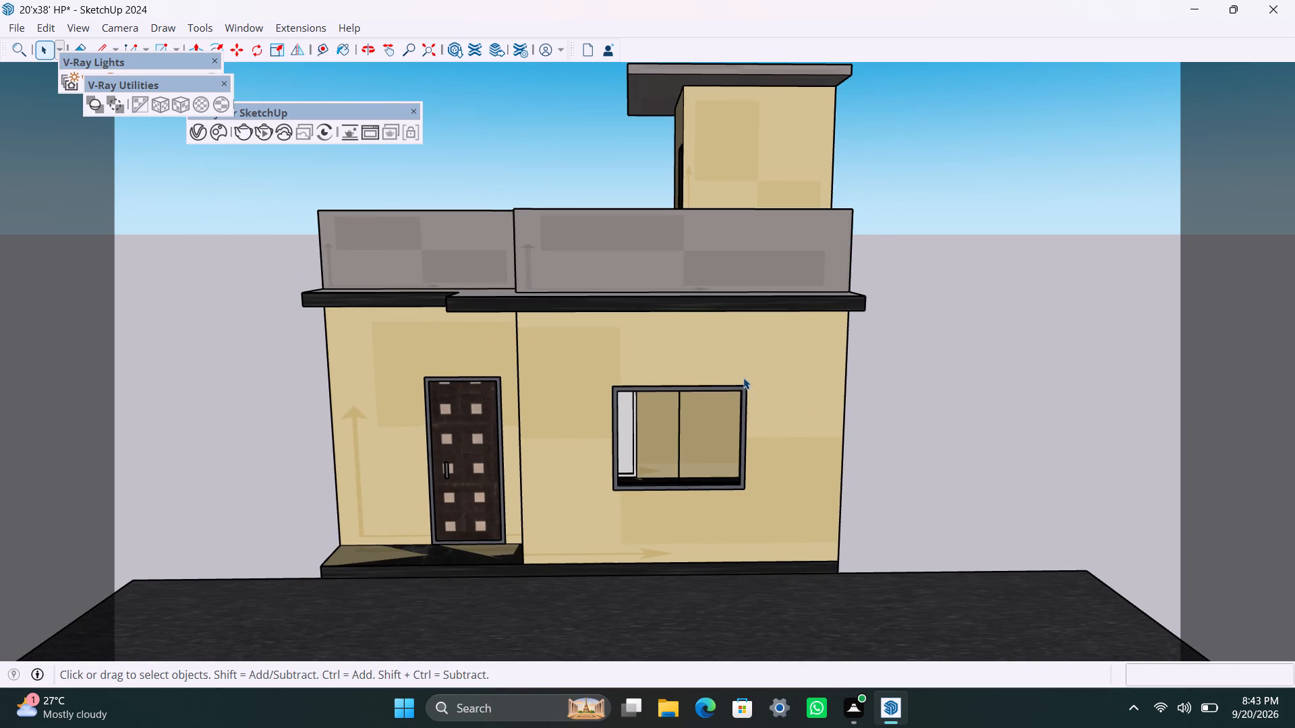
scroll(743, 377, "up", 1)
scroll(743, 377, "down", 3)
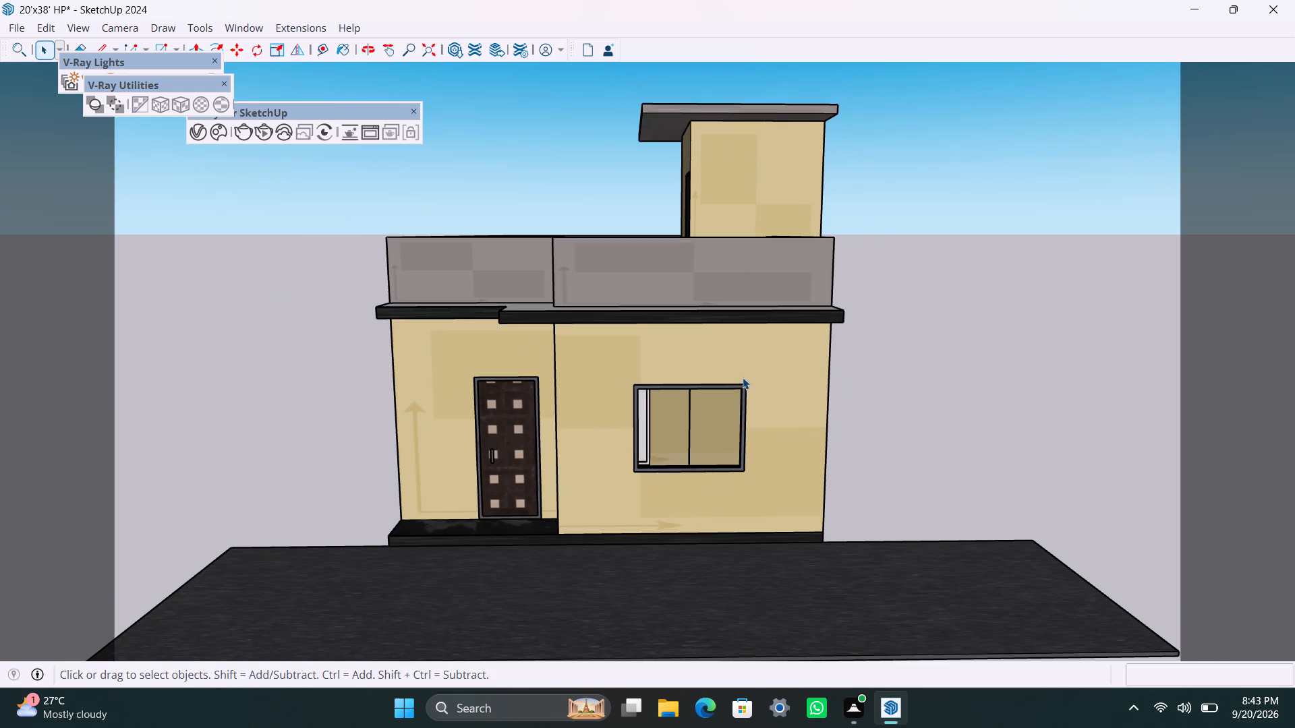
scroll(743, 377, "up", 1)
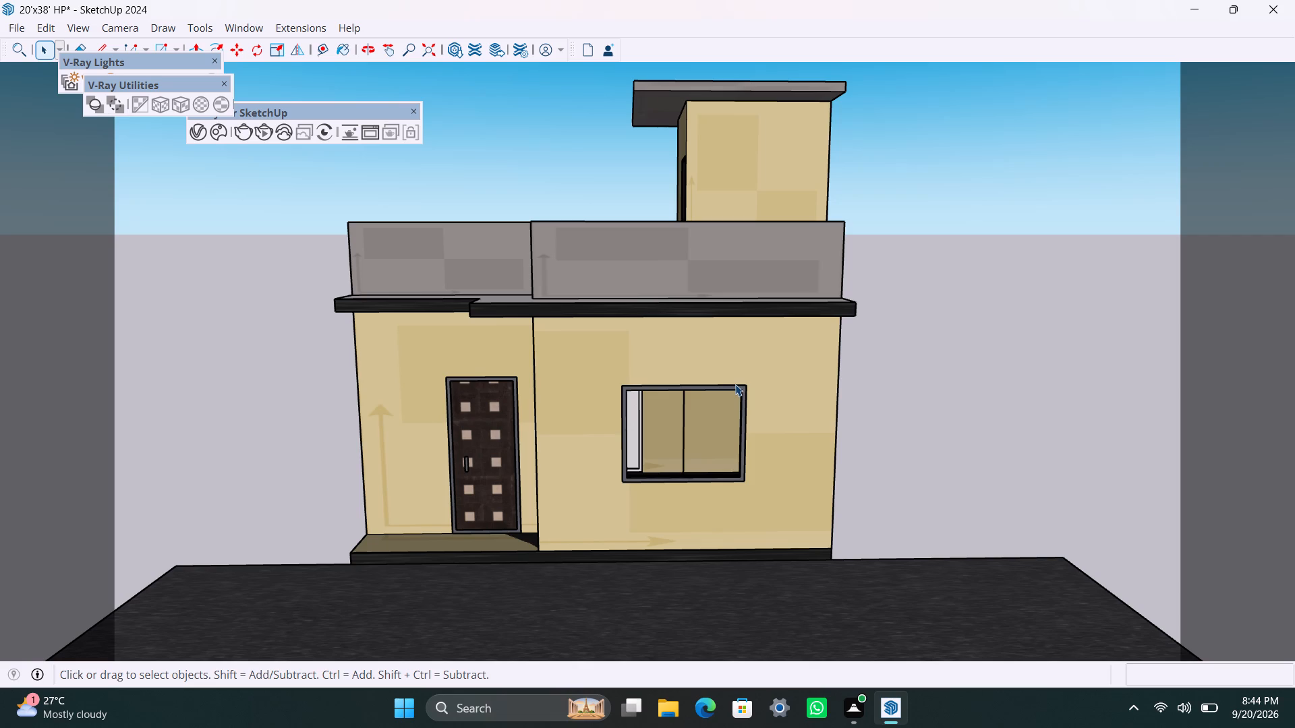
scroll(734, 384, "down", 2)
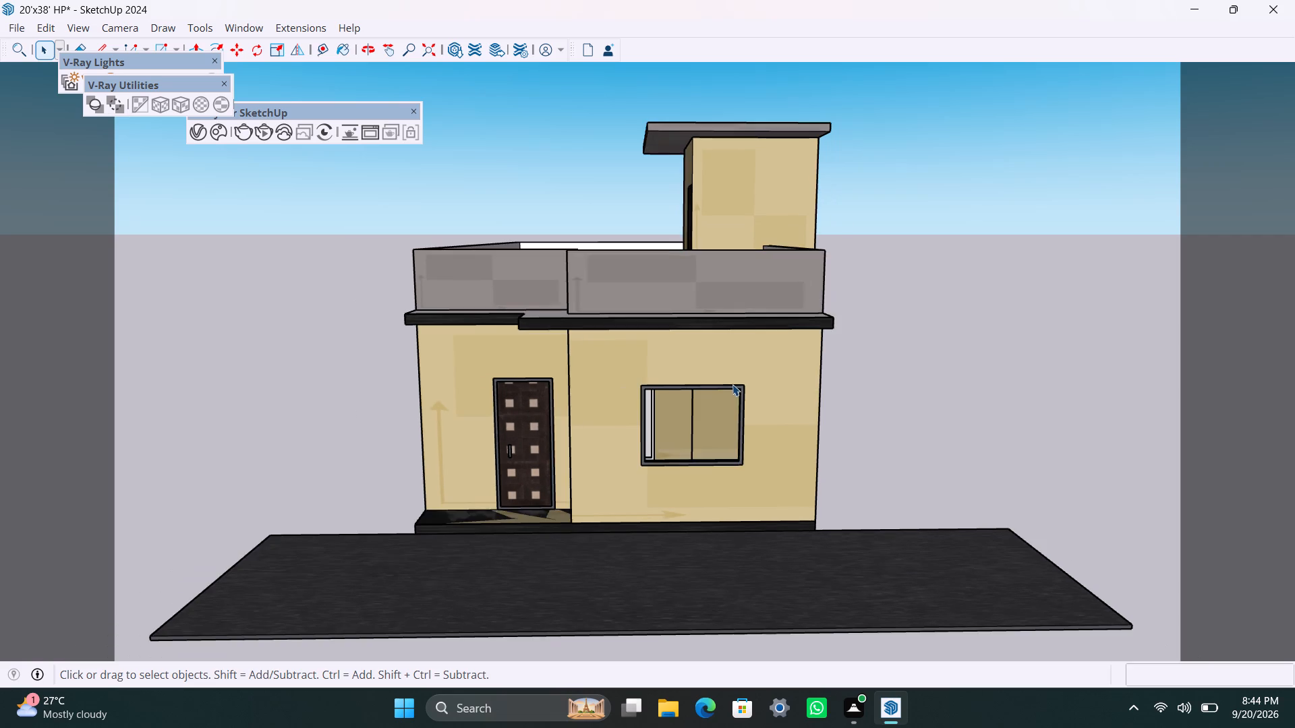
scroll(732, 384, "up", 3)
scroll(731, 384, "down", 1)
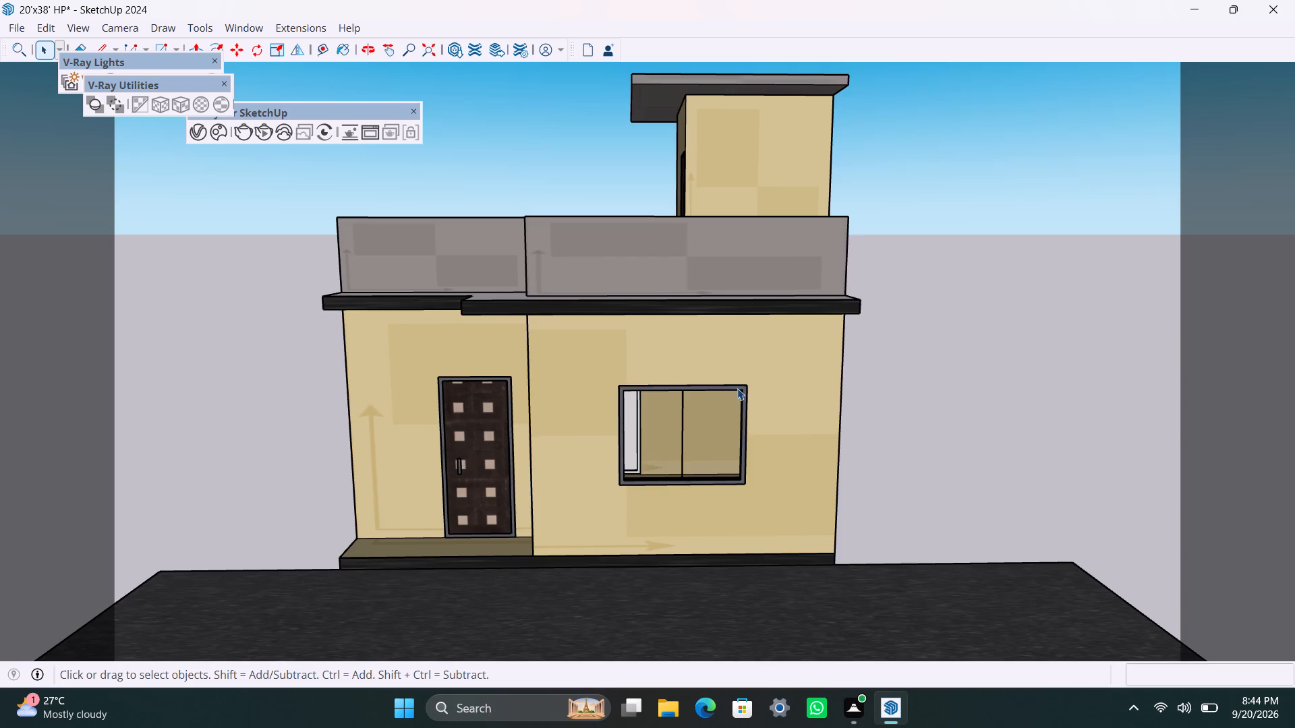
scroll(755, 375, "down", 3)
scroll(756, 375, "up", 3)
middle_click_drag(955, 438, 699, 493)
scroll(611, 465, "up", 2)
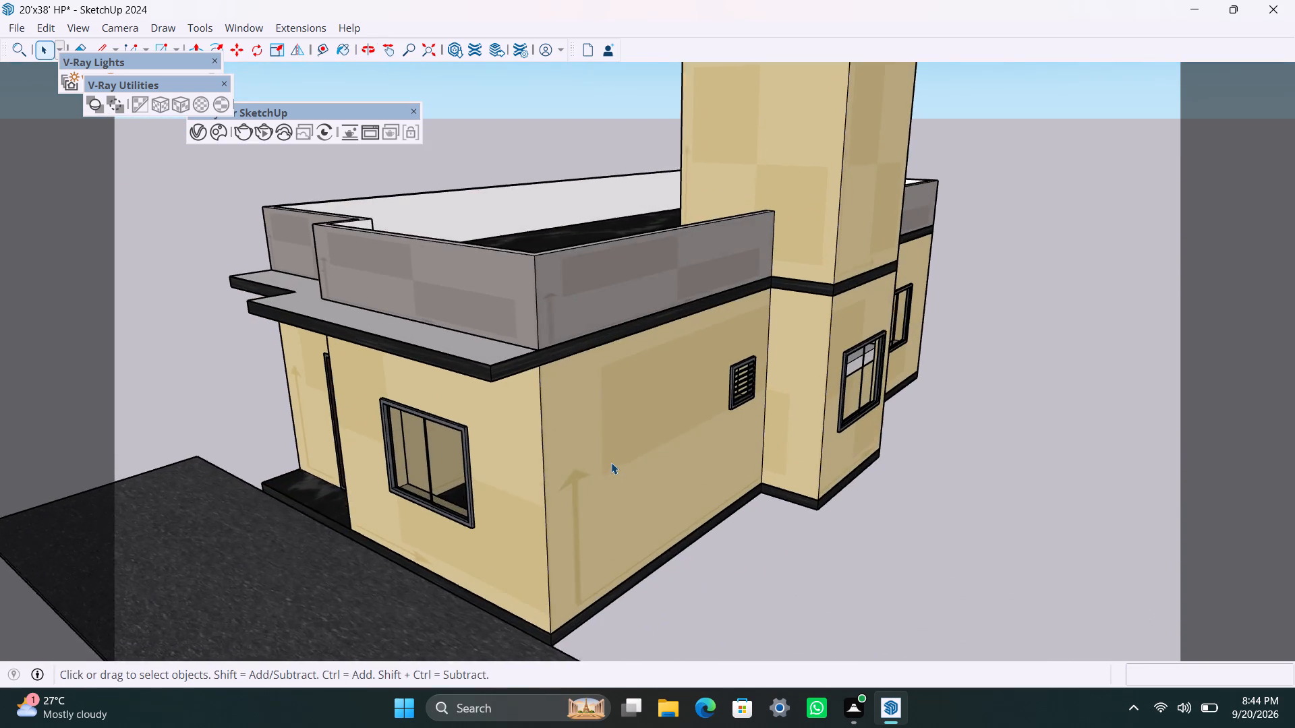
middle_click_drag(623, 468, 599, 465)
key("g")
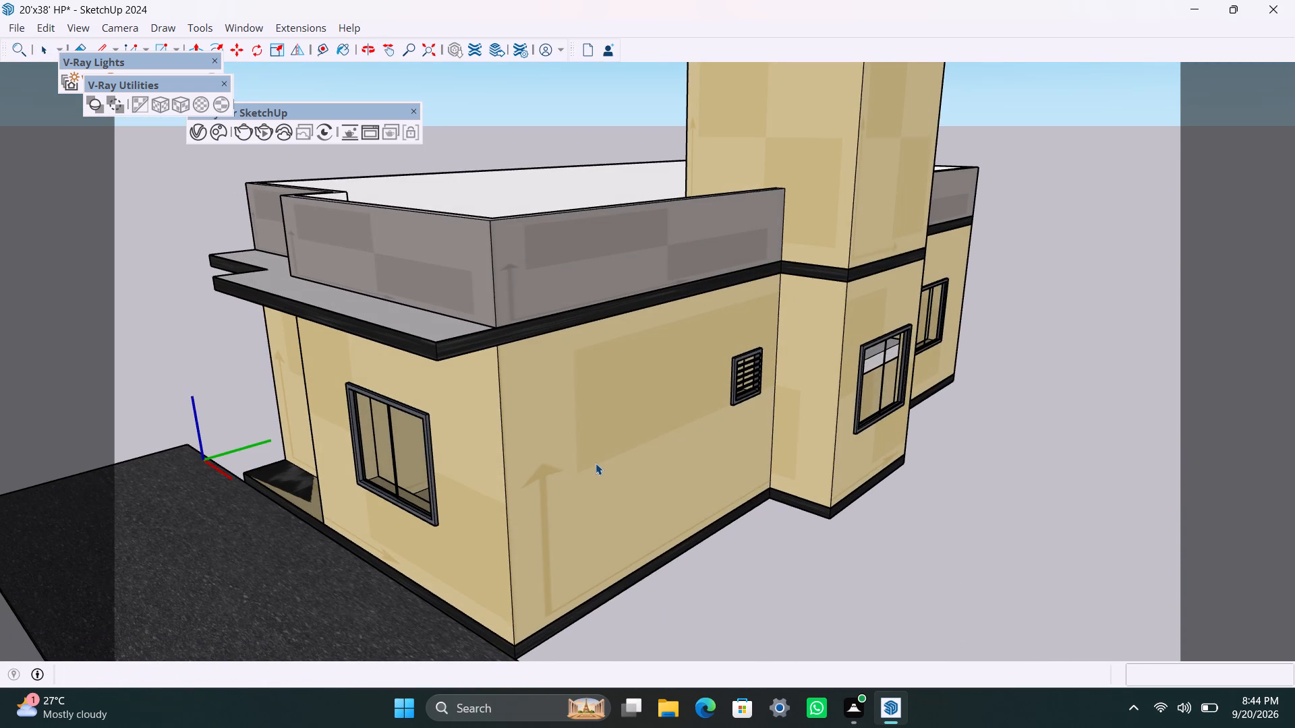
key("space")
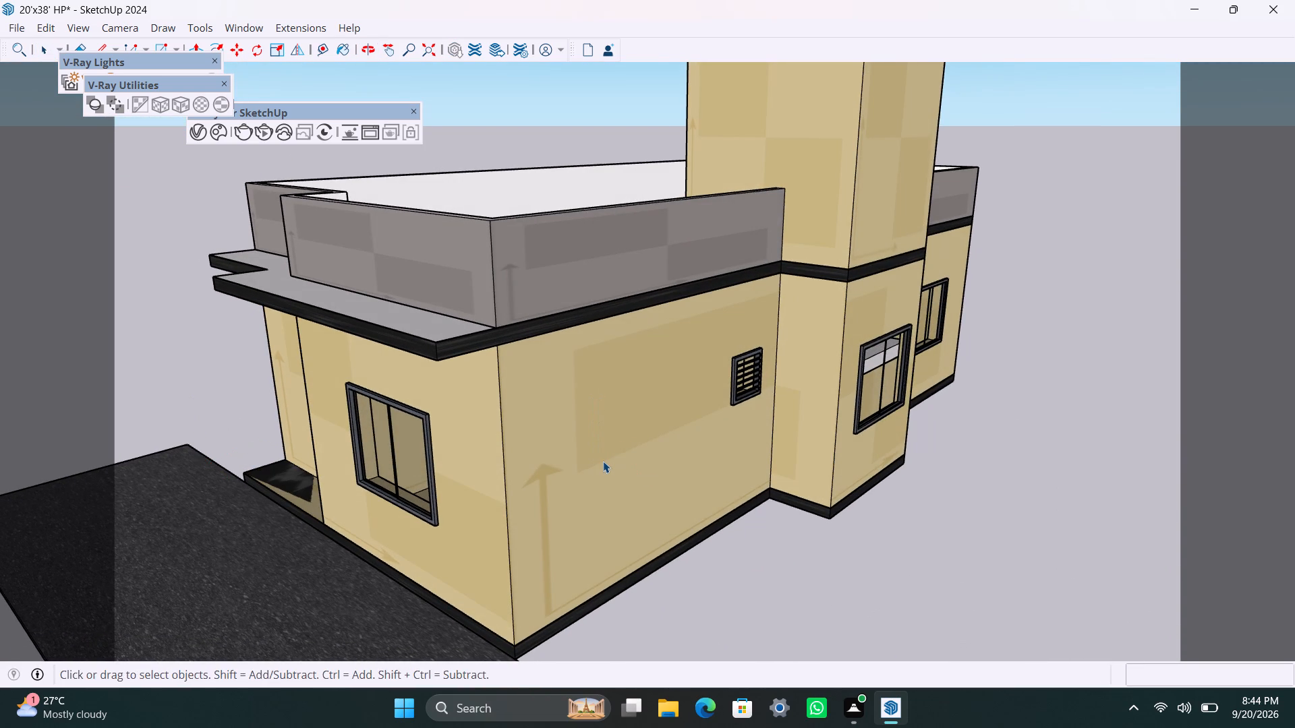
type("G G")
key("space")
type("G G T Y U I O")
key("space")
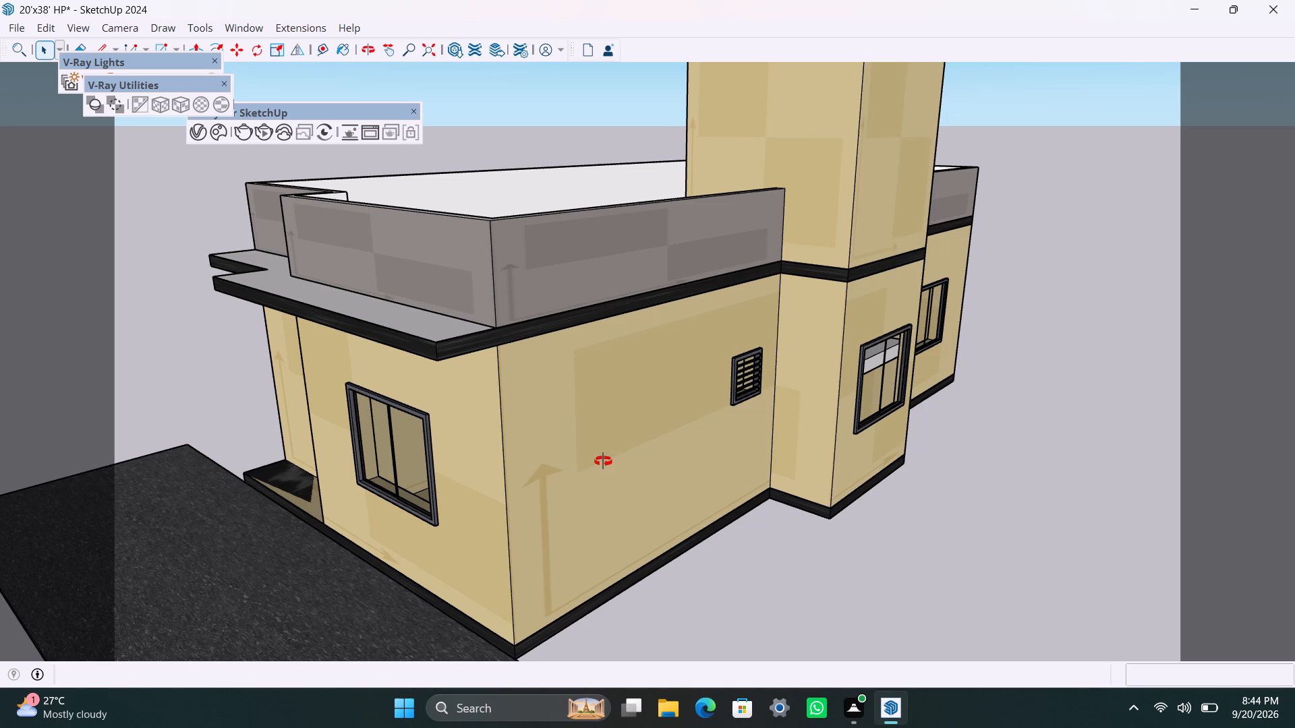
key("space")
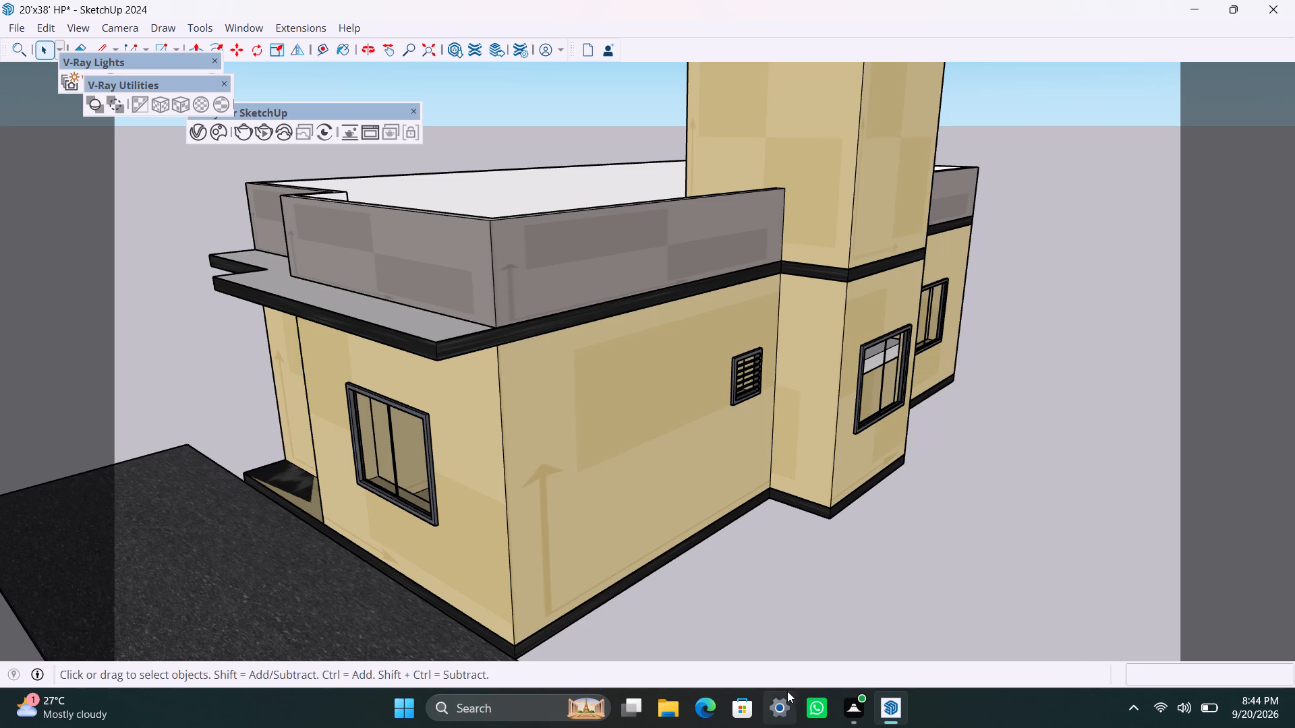
Examine the whole house from above, going from the stair tower side round the front to the four-window long wall.
scroll(934, 500, "down", 6)
middle_click_drag(895, 475, 784, 508)
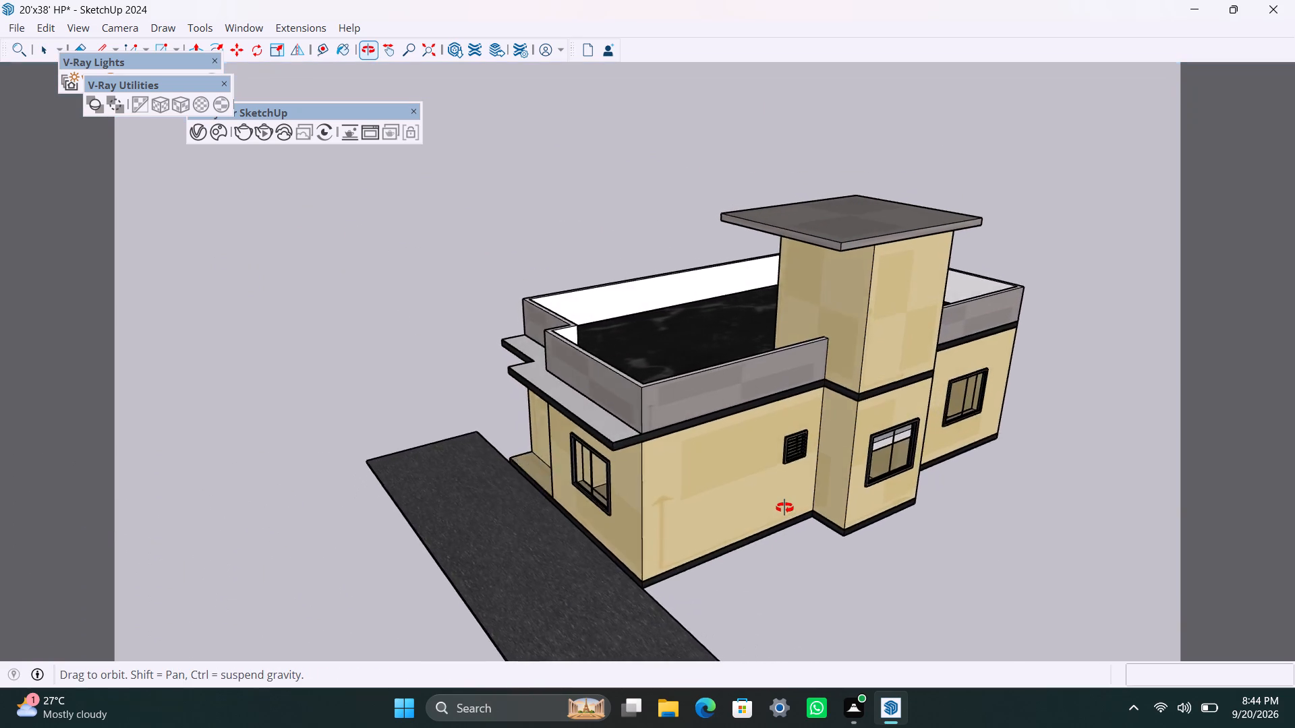
middle_click_drag(784, 508, 1150, 508)
scroll(830, 530, "up", 3)
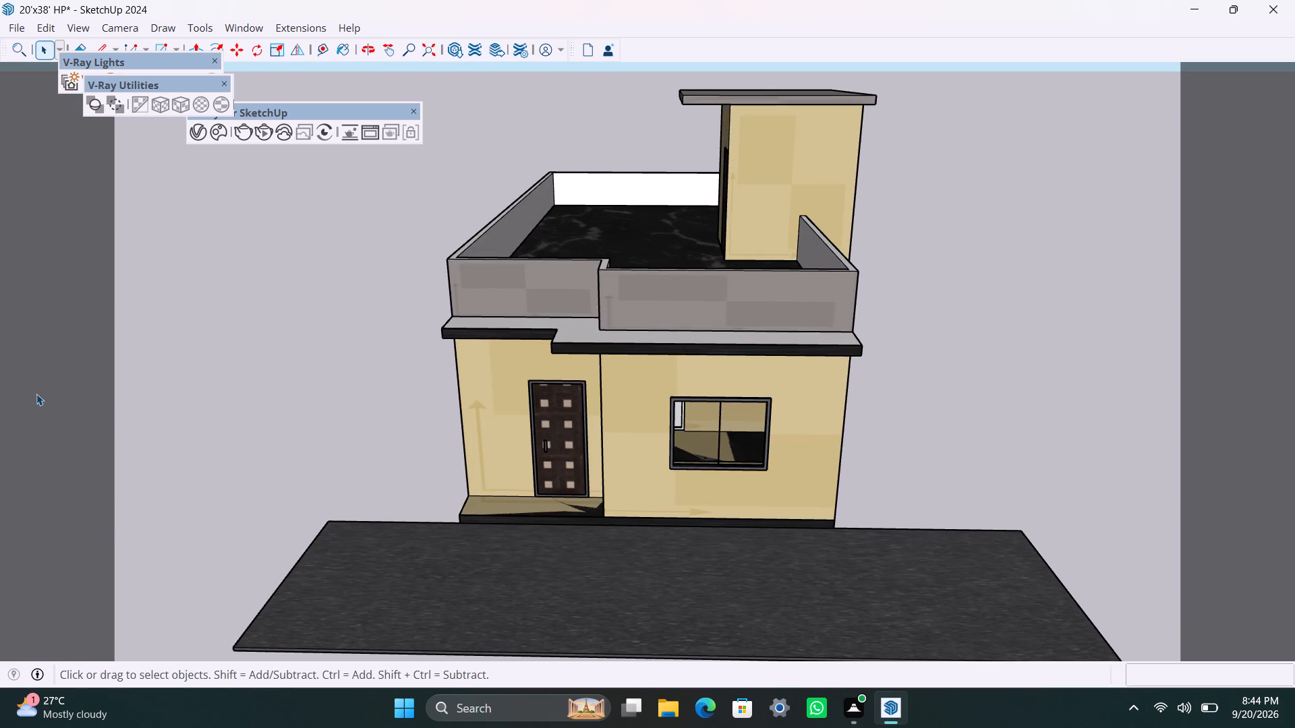
scroll(76, 392, "down", 4)
middle_click_drag(173, 439, 532, 429)
scroll(544, 443, "up", 3)
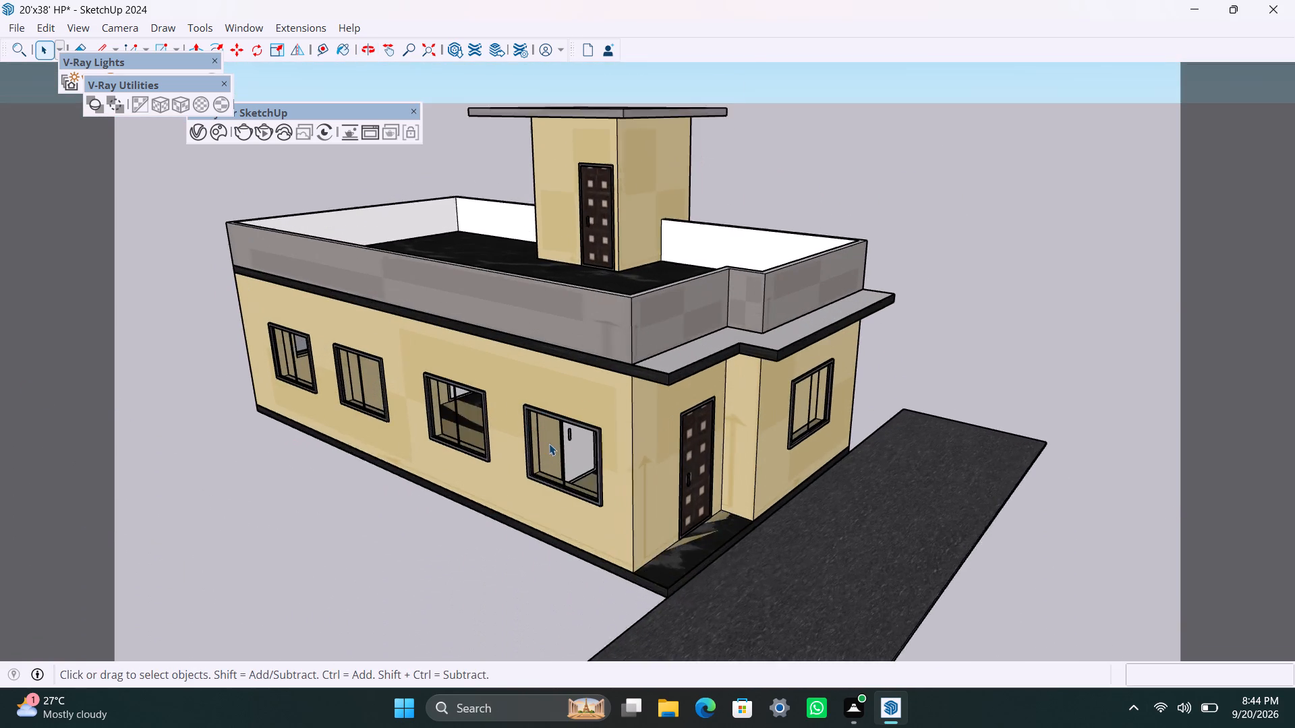
scroll(552, 441, "up", 2)
scroll(573, 420, "down", 3)
middle_click_drag(595, 441, 526, 462)
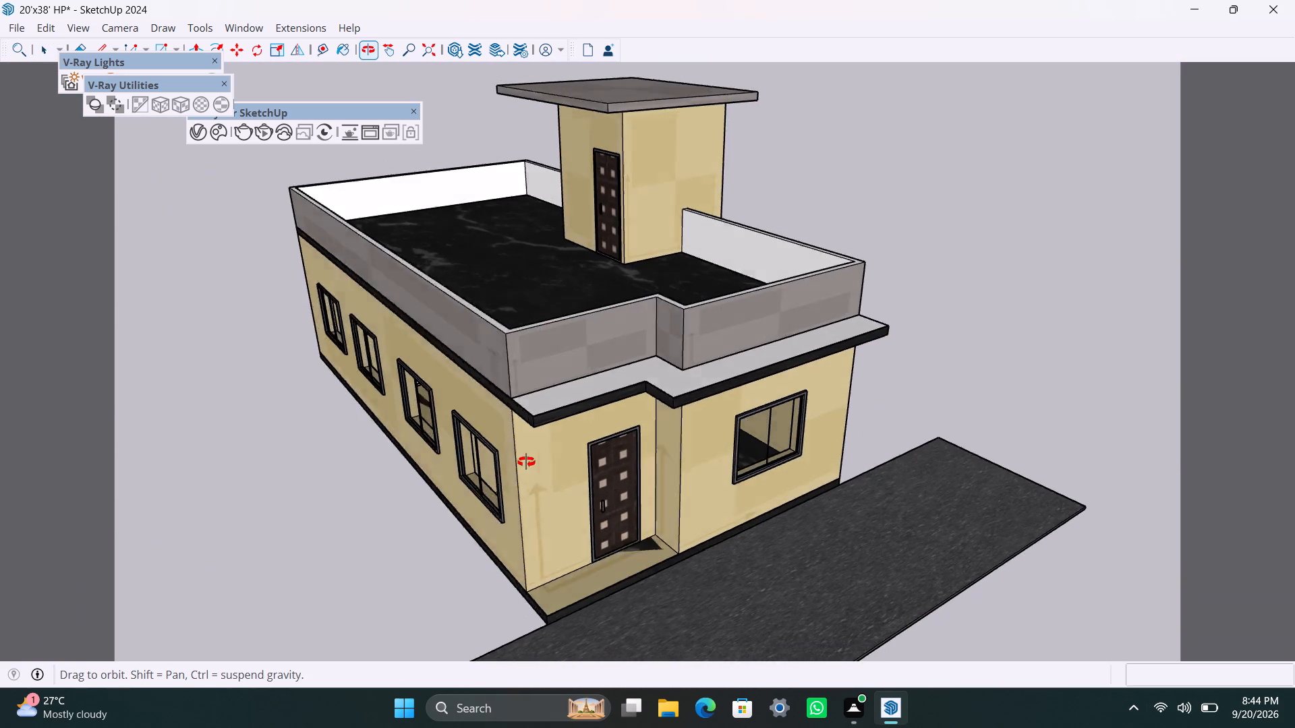
middle_click_drag(526, 462, 585, 472)
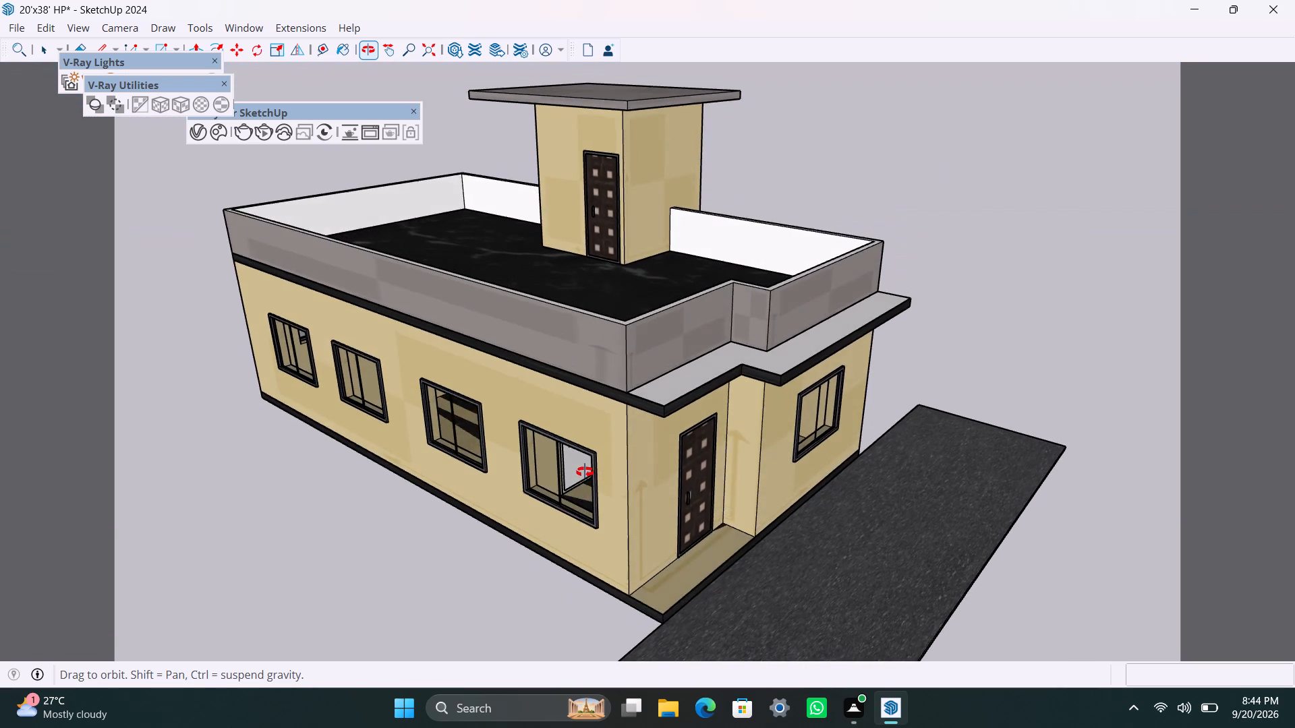
middle_click_drag(585, 472, 522, 402)
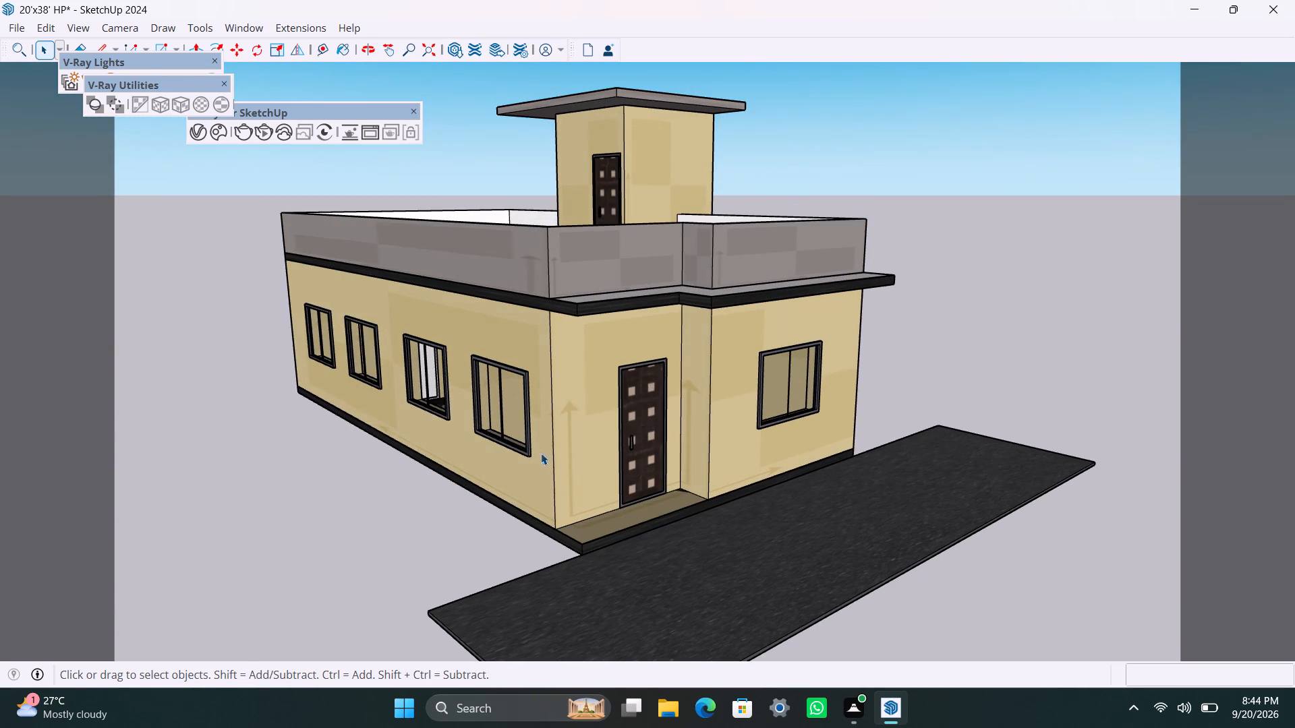
Examine the entrance corner up close, including the door, entrance step, plinth, floor underside and the adjoining four-window long wall.
scroll(602, 508, "up", 7)
middle_click_drag(609, 537, 563, 582)
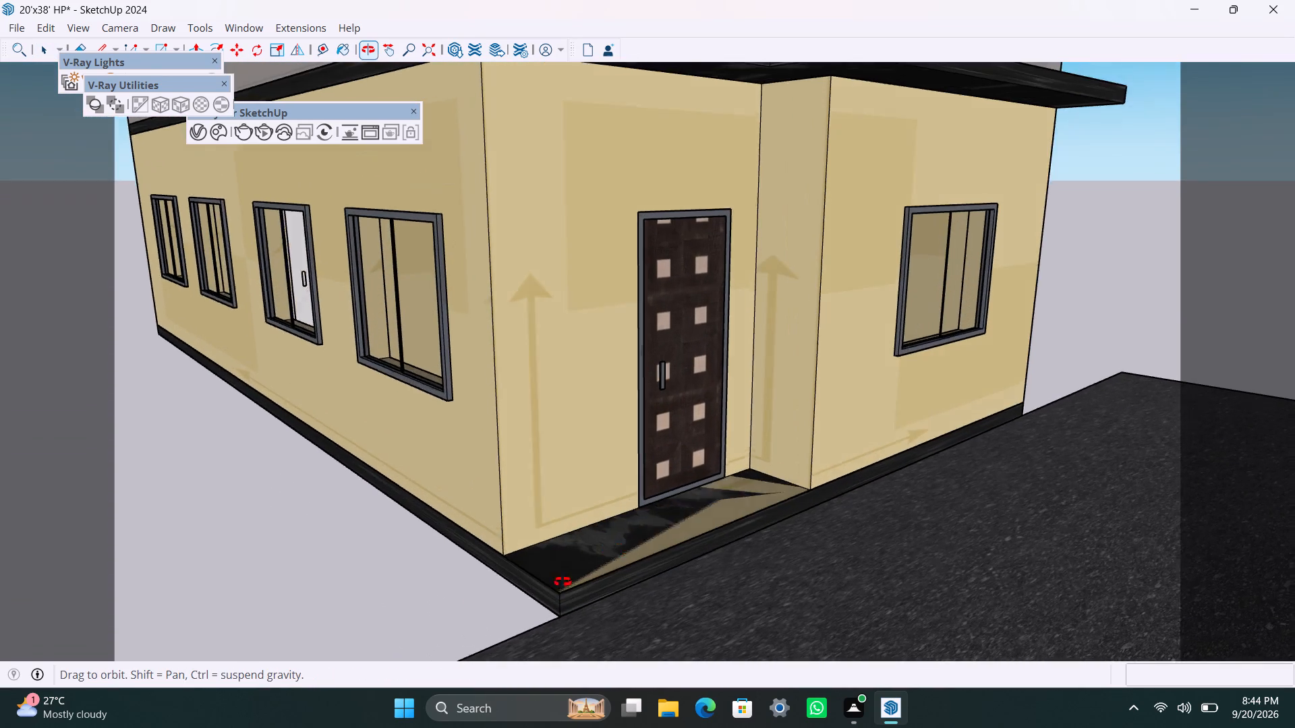
middle_click_drag(563, 582, 569, 434)
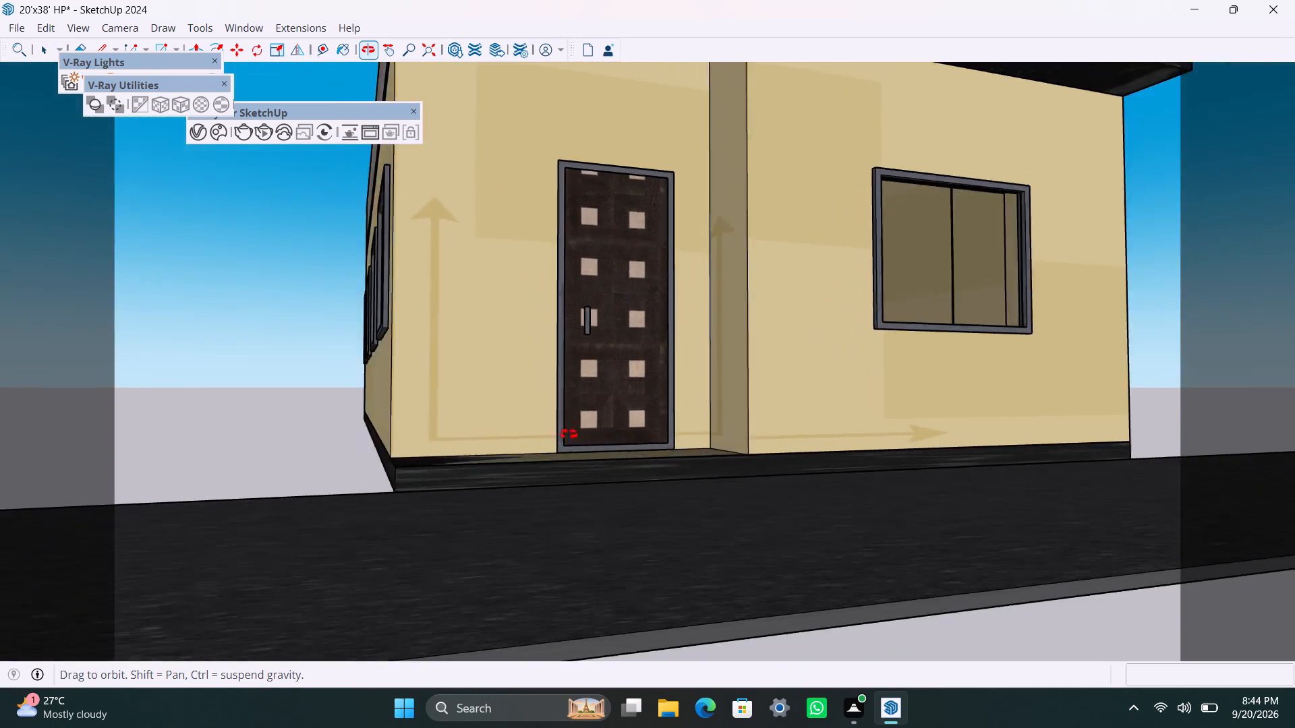
middle_click_drag(569, 434, 792, 322)
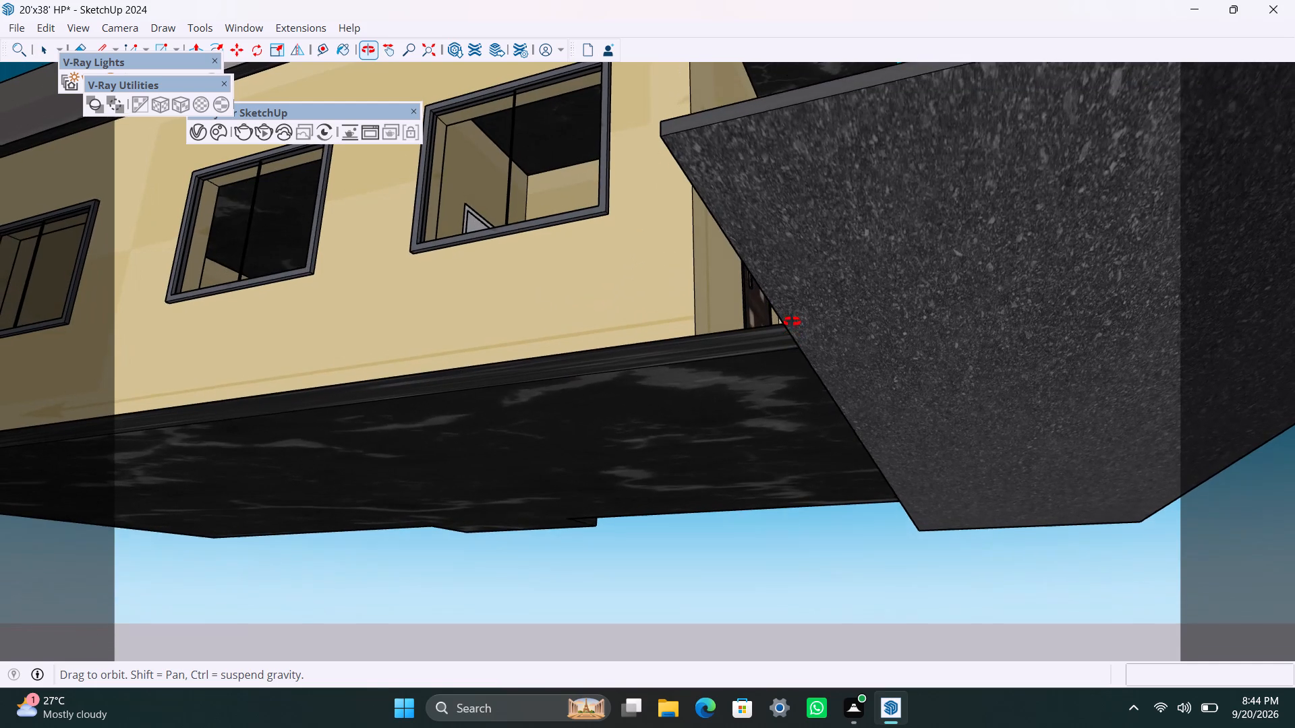
middle_click_drag(792, 322, 623, 547)
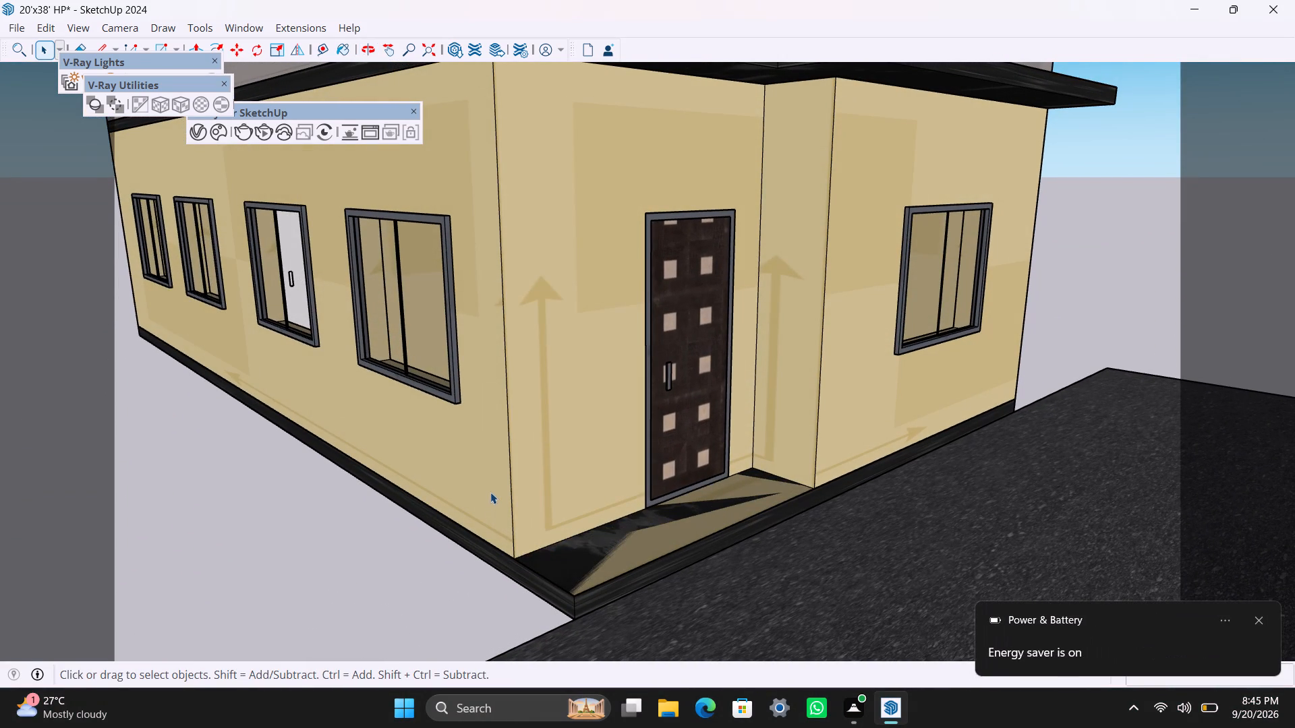
scroll(490, 492, "up", 2)
scroll(473, 471, "down", 9)
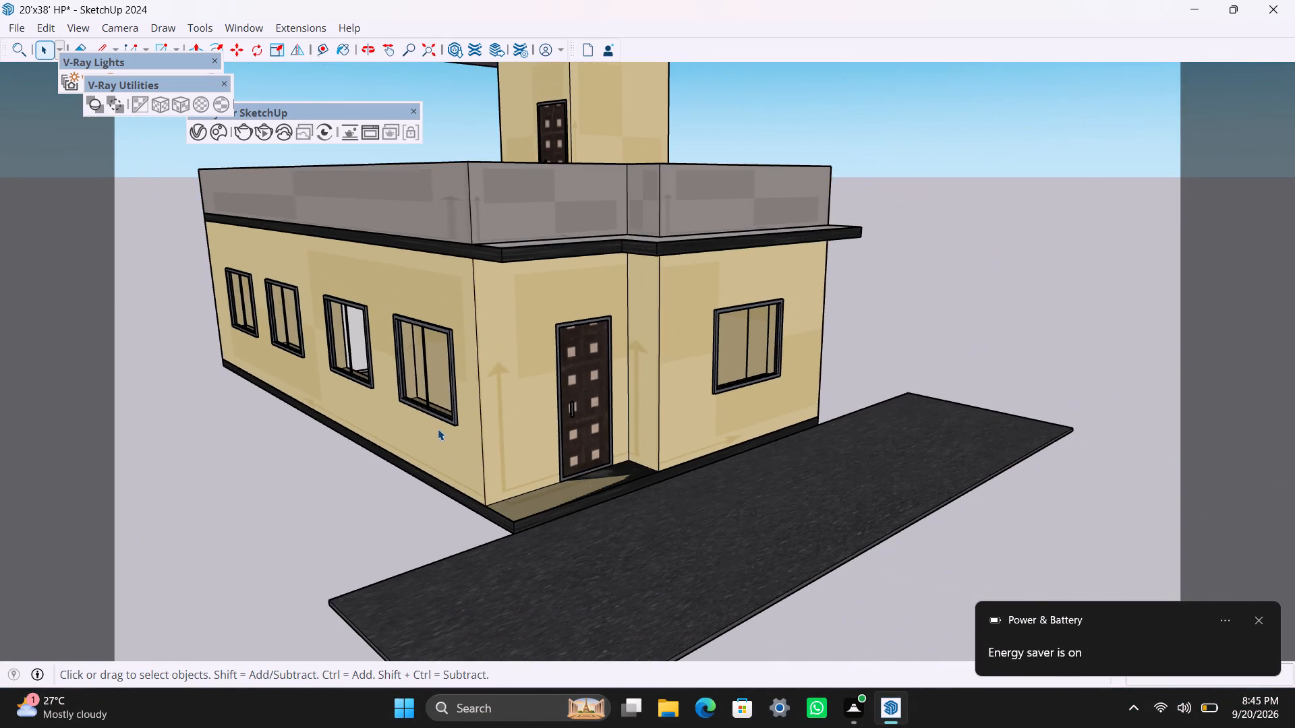
scroll(438, 429, "down", 2)
scroll(438, 429, "up", 3)
middle_click_drag(435, 426, 467, 441)
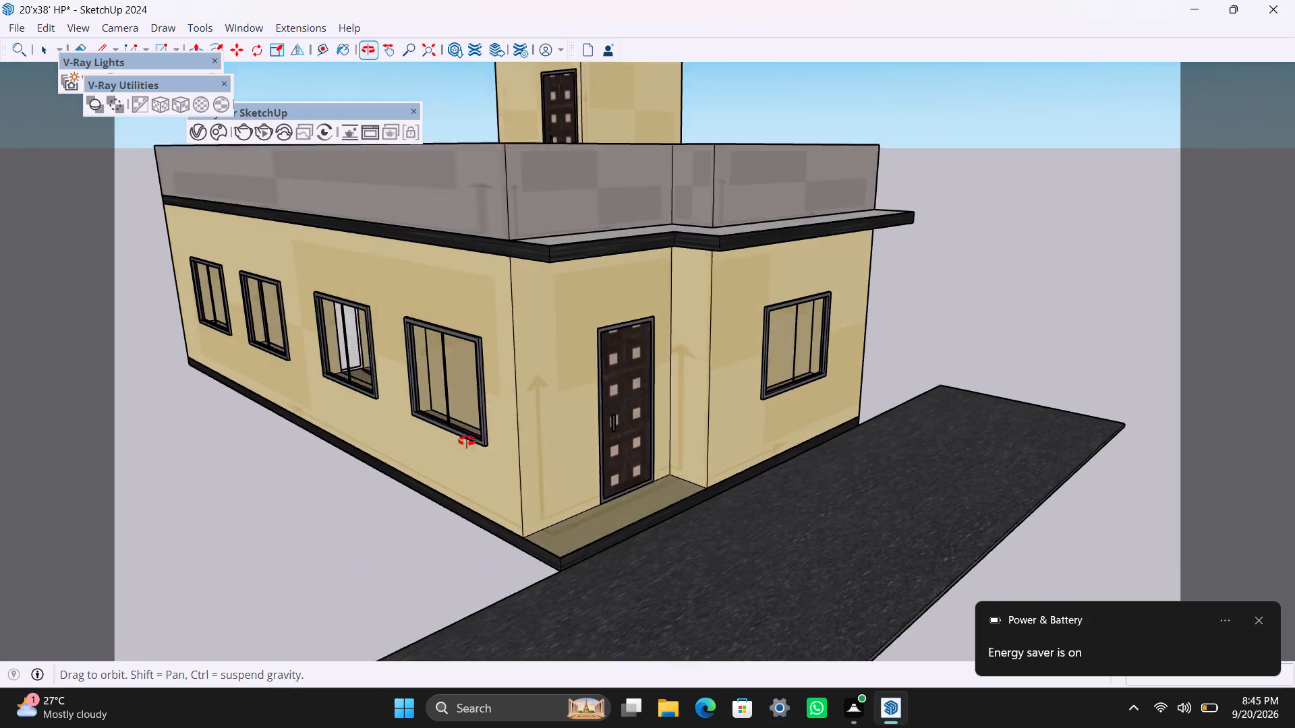
middle_click_drag(467, 441, 512, 452)
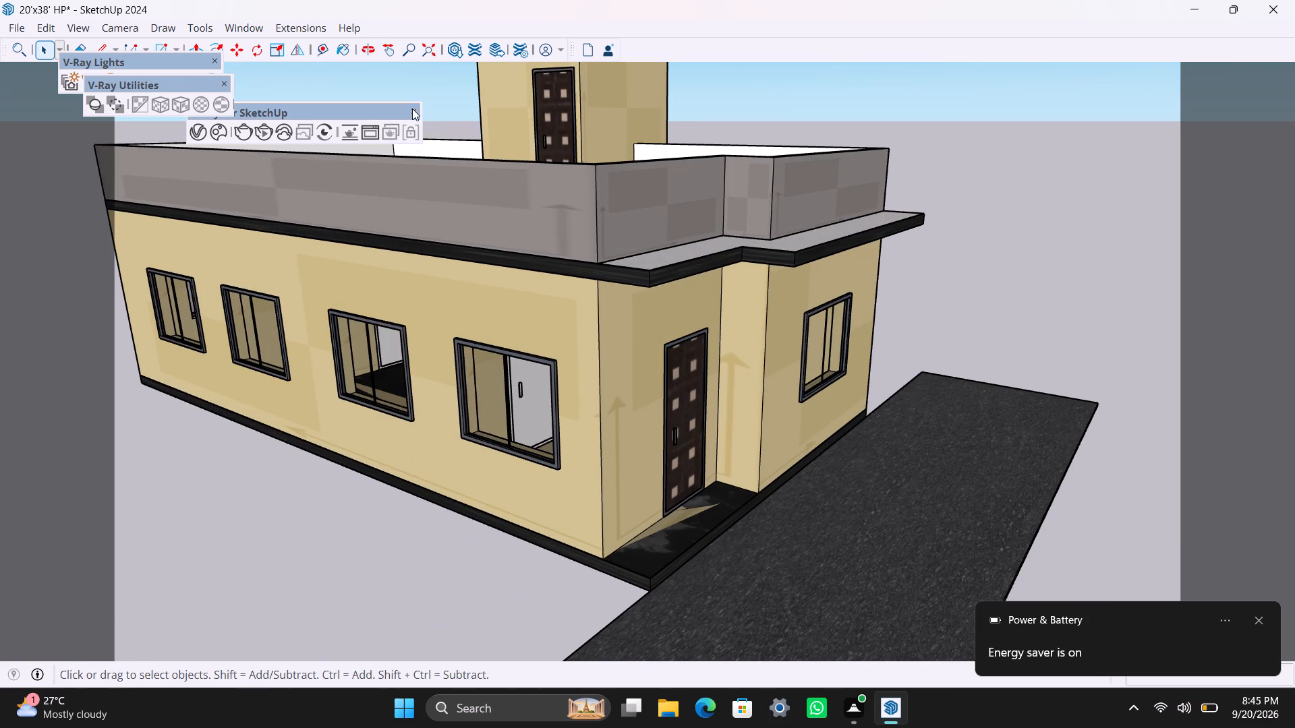
scroll(432, 224, "up", 3)
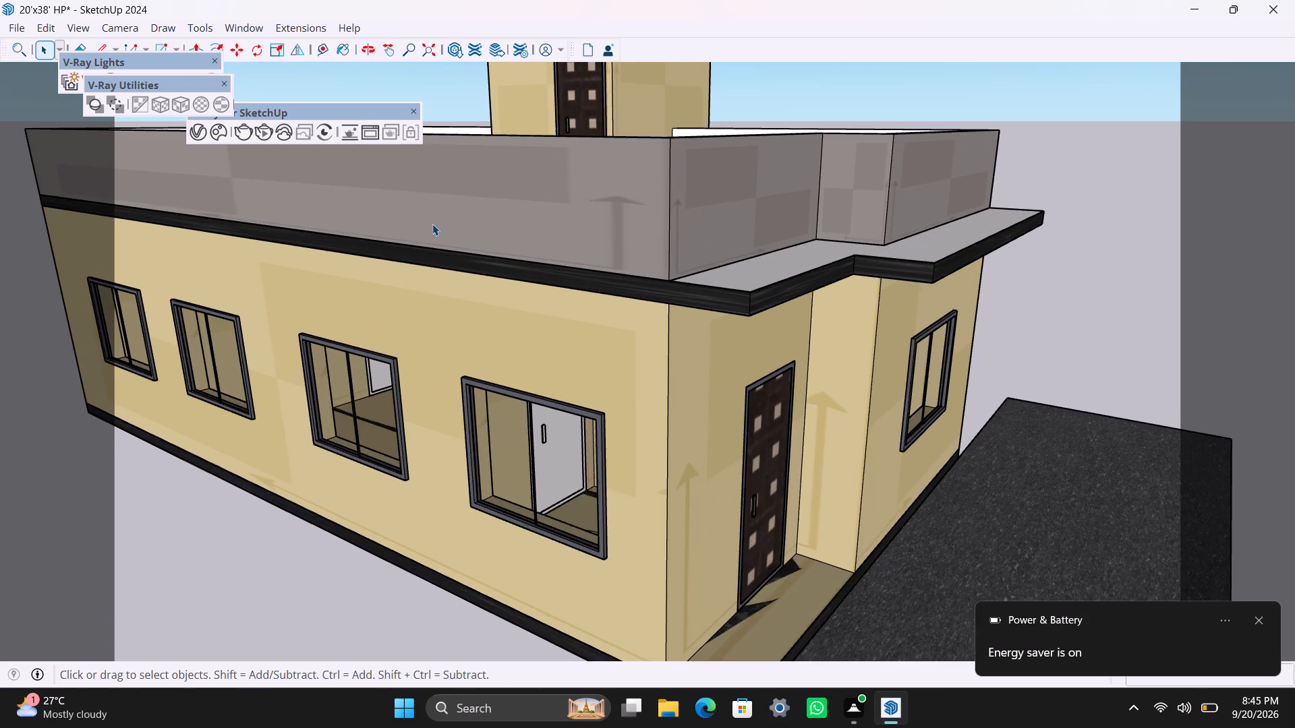
scroll(432, 224, "down", 1)
scroll(432, 224, "up", 1)
scroll(432, 224, "down", 2)
scroll(432, 224, "up", 2)
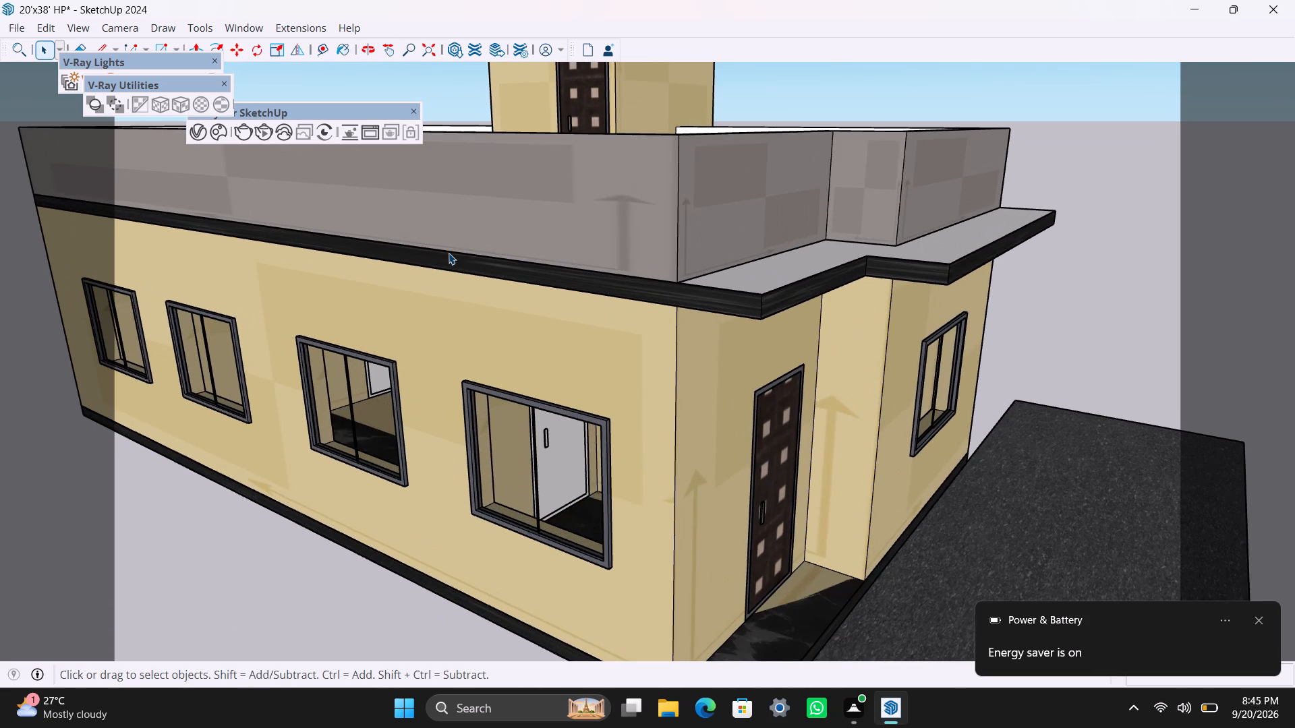
Examine the front corner beside the road, the side wall with the louvred vent, and the front wall with door and window.
middle_click_drag(449, 253, 335, 270)
scroll(383, 308, "down", 8)
middle_click_drag(561, 349, 534, 360)
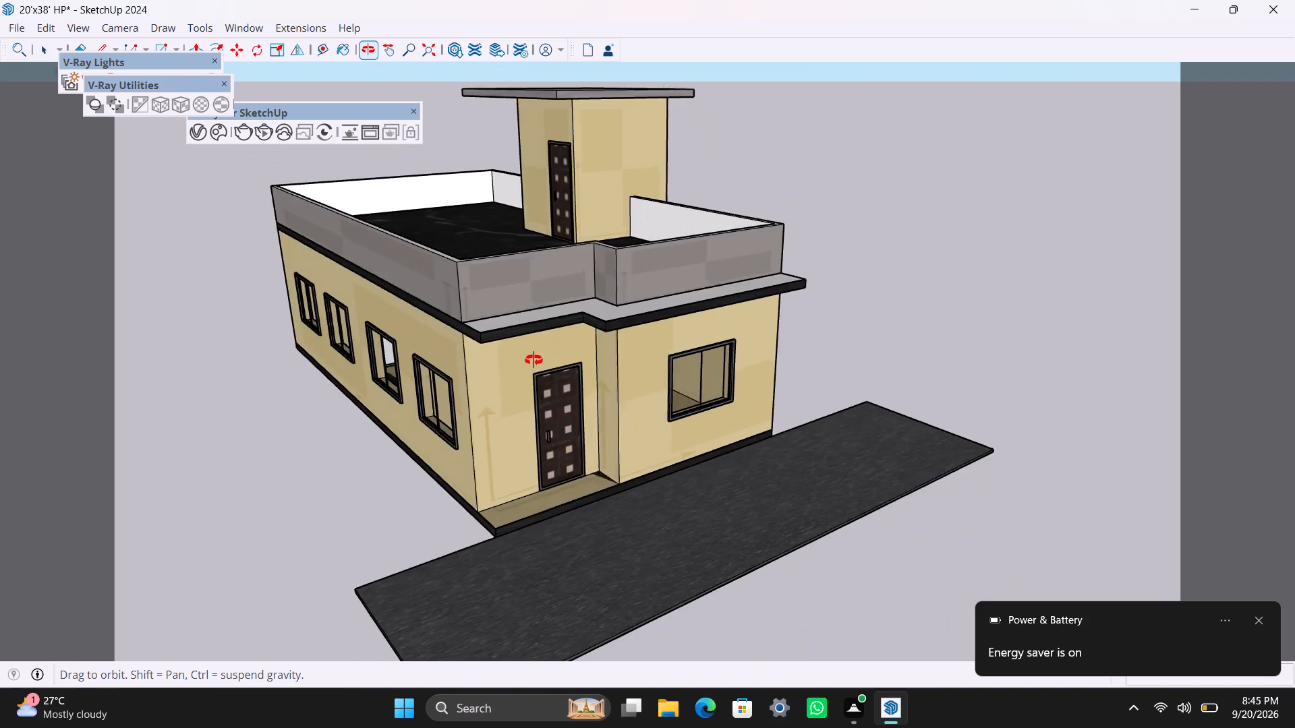
middle_click_drag(534, 360, 258, 371)
scroll(426, 334, "down", 3)
middle_click_drag(737, 410, 383, 419)
scroll(405, 356, "up", 7)
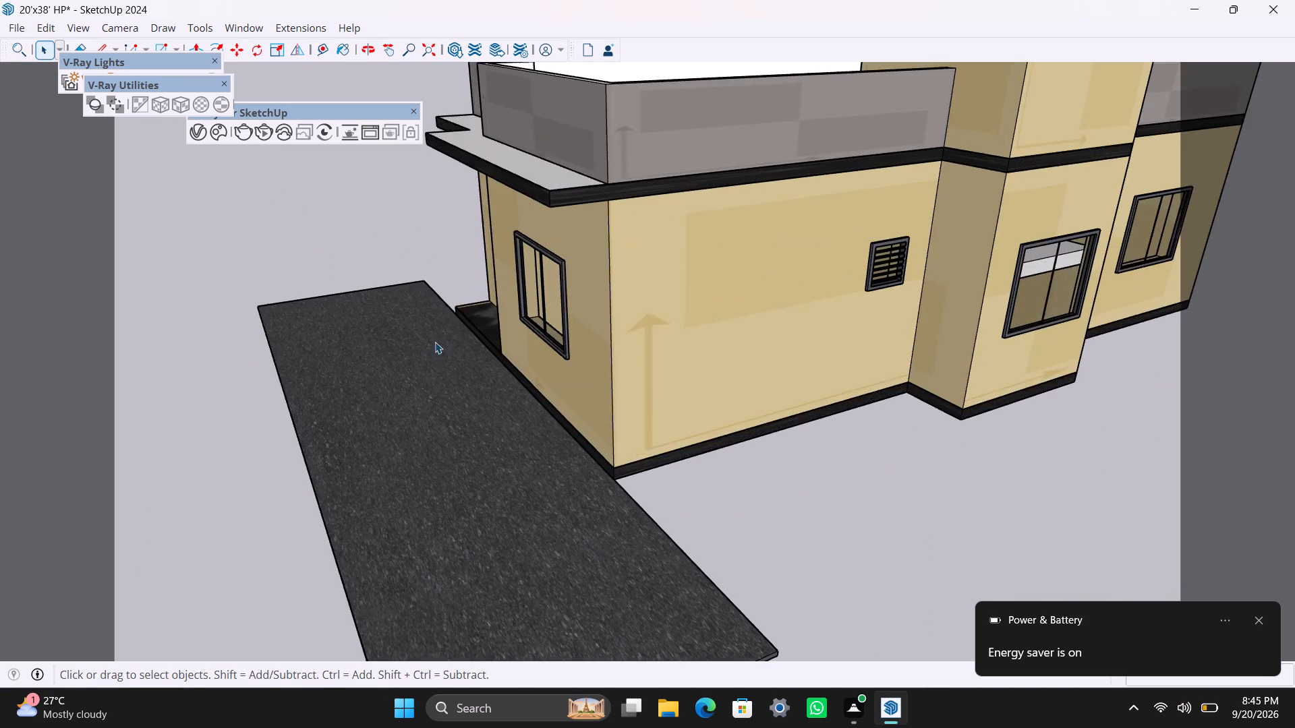
middle_click_drag(438, 349, 502, 375)
scroll(502, 367, "up", 2)
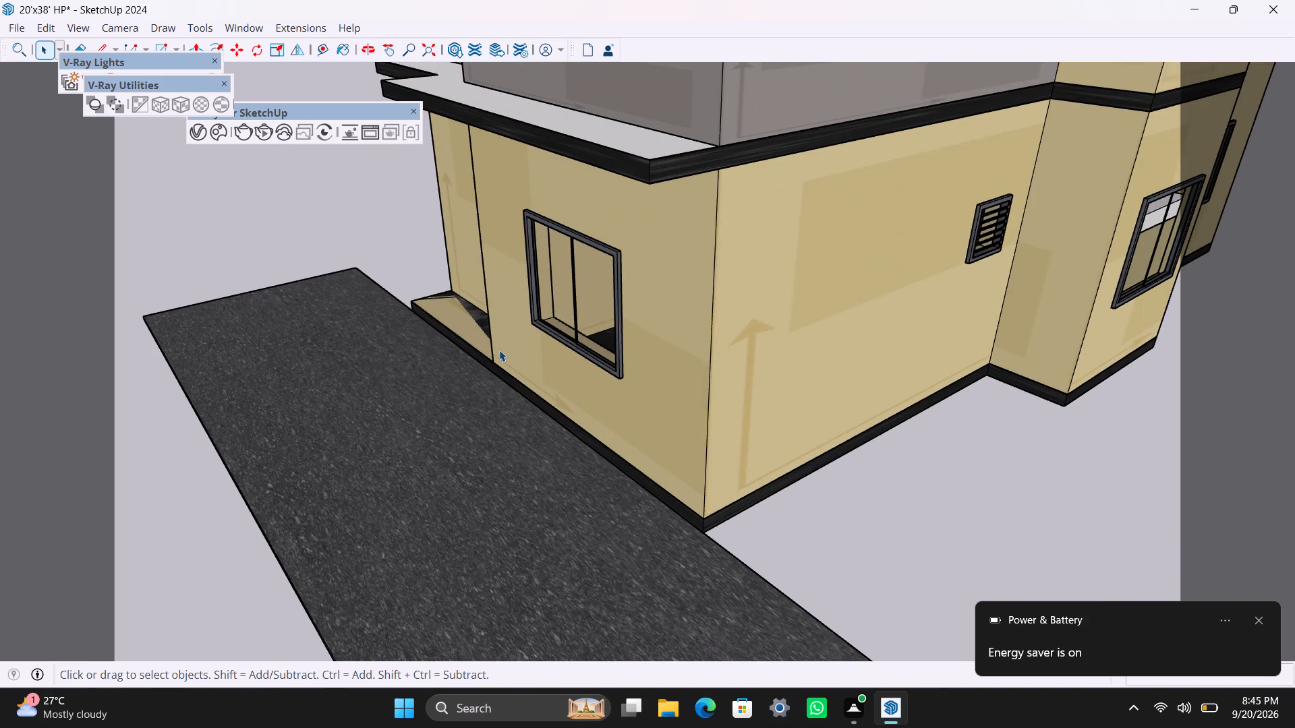
scroll(546, 299, "up", 2)
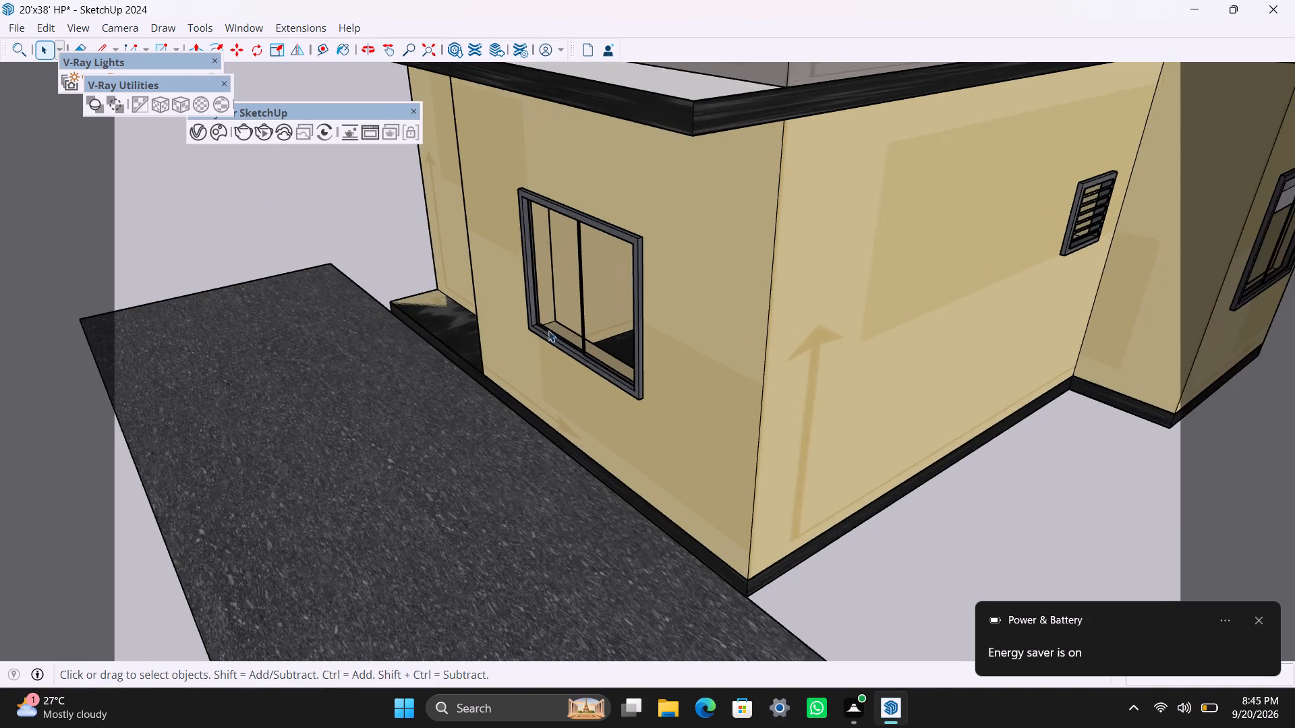
scroll(548, 330, "up", 2)
scroll(633, 387, "down", 3)
middle_click_drag(649, 398, 592, 382)
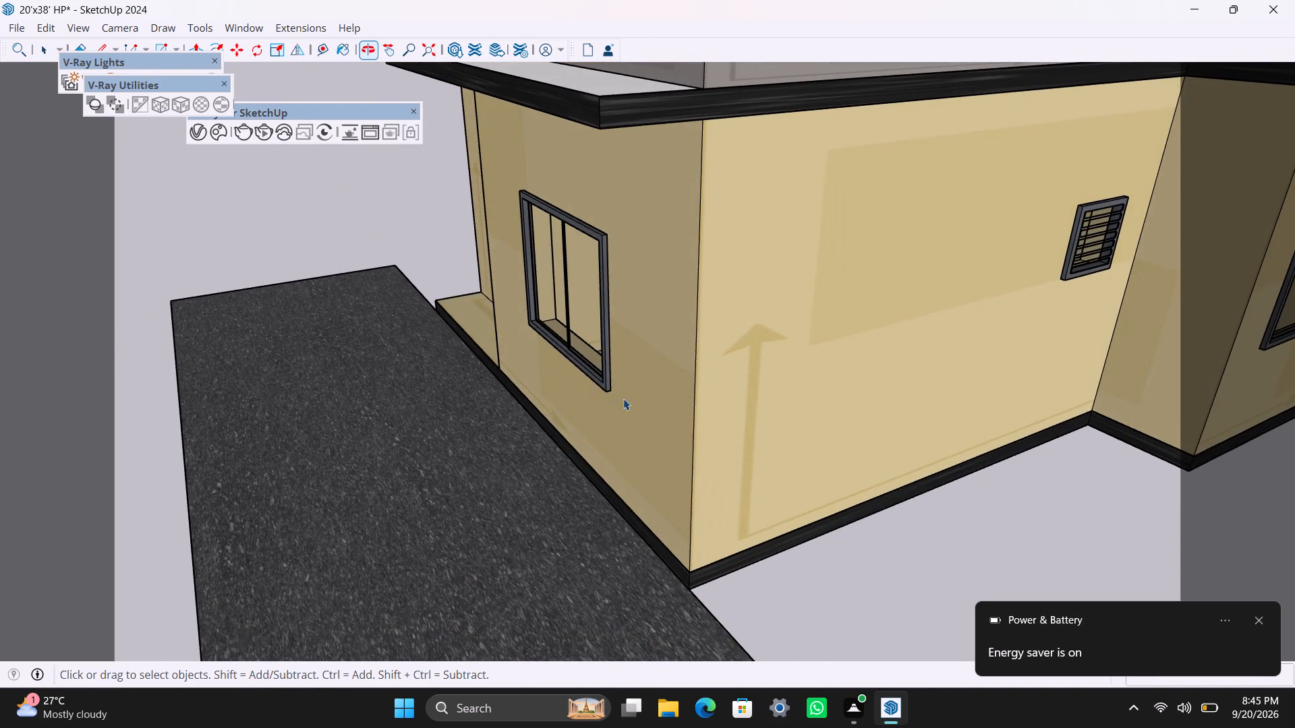
scroll(711, 431, "up", 5)
scroll(676, 423, "down", 13)
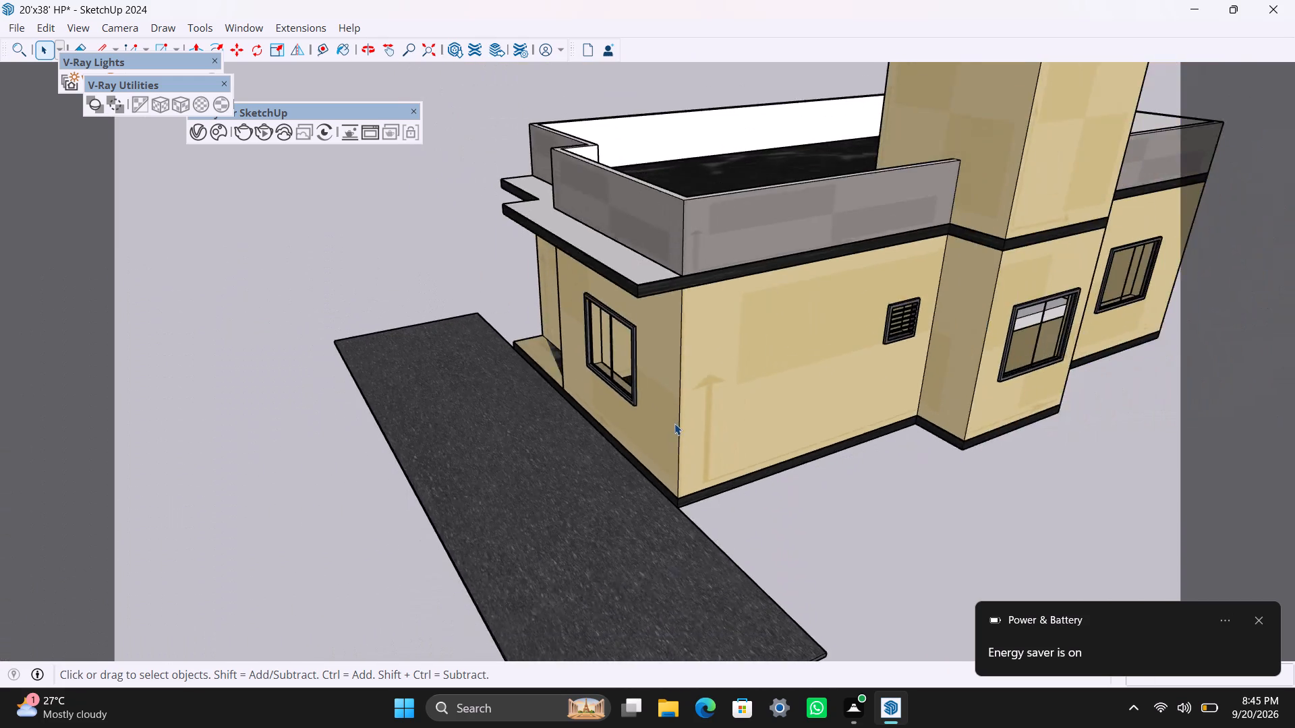
scroll(674, 423, "down", 5)
scroll(674, 423, "up", 8)
middle_click_drag(612, 450, 1092, 411)
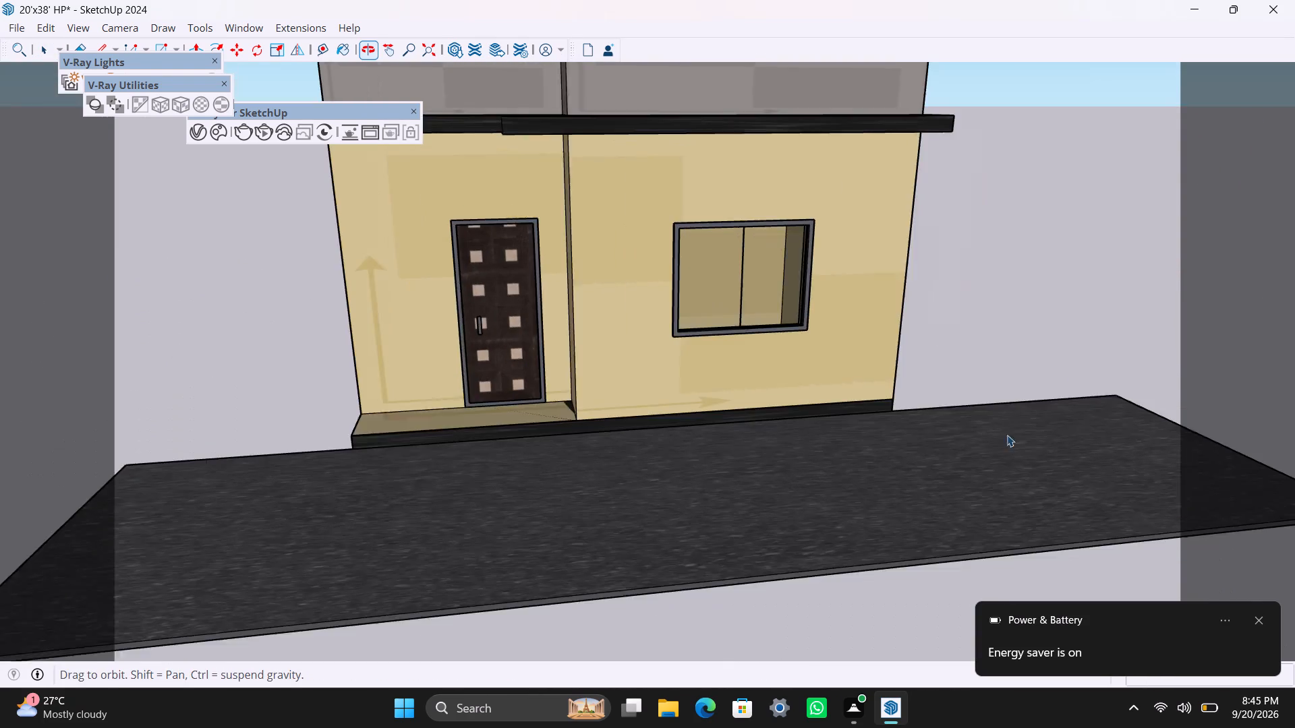
Examine the four-window long wall, its plinth and parapet, and the adjoining entrance corner beside the road.
scroll(698, 448, "up", 3)
middle_click_drag(372, 491, 753, 490)
scroll(750, 468, "down", 5)
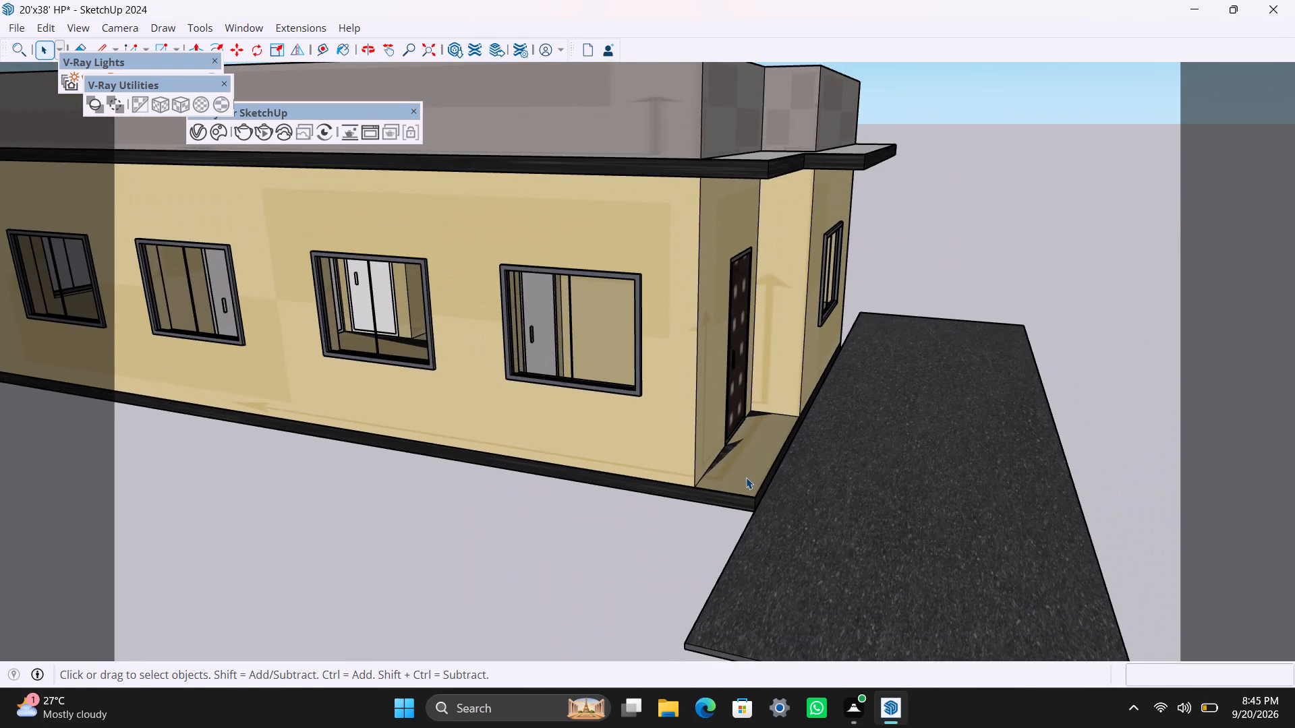
scroll(746, 477, "down", 3)
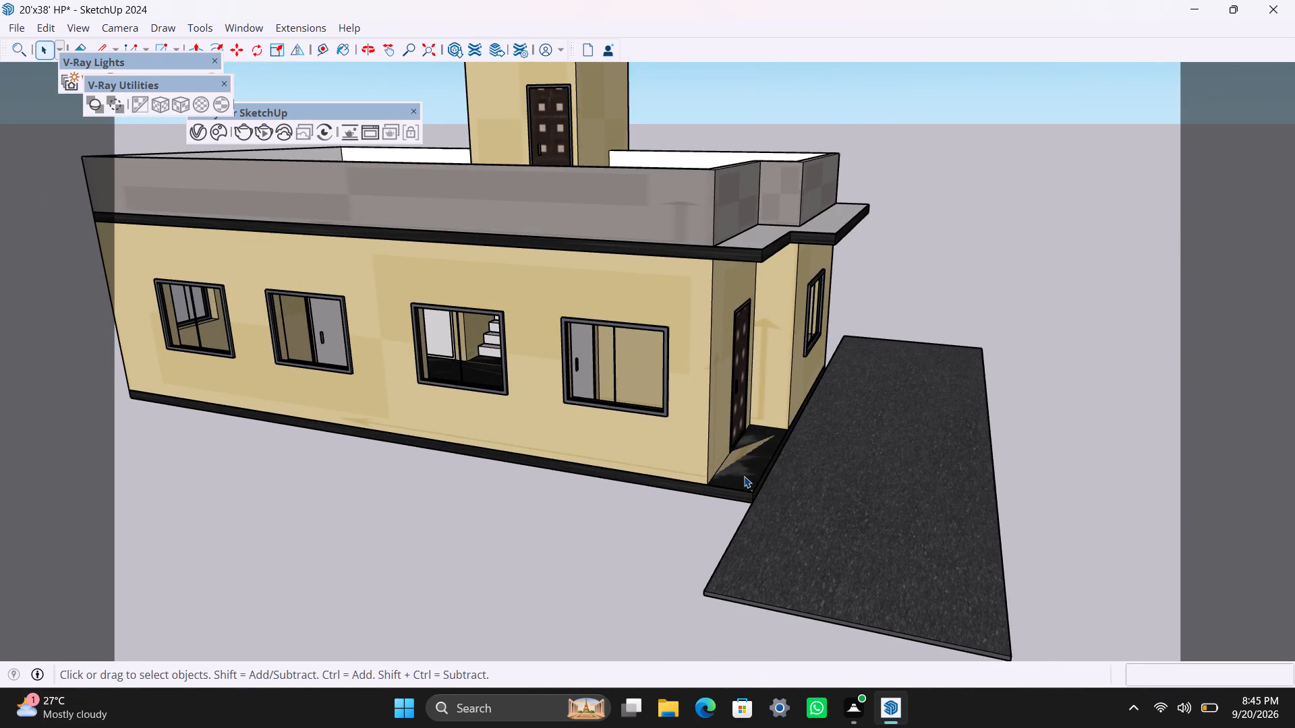
scroll(744, 476, "up", 1)
scroll(744, 476, "down", 2)
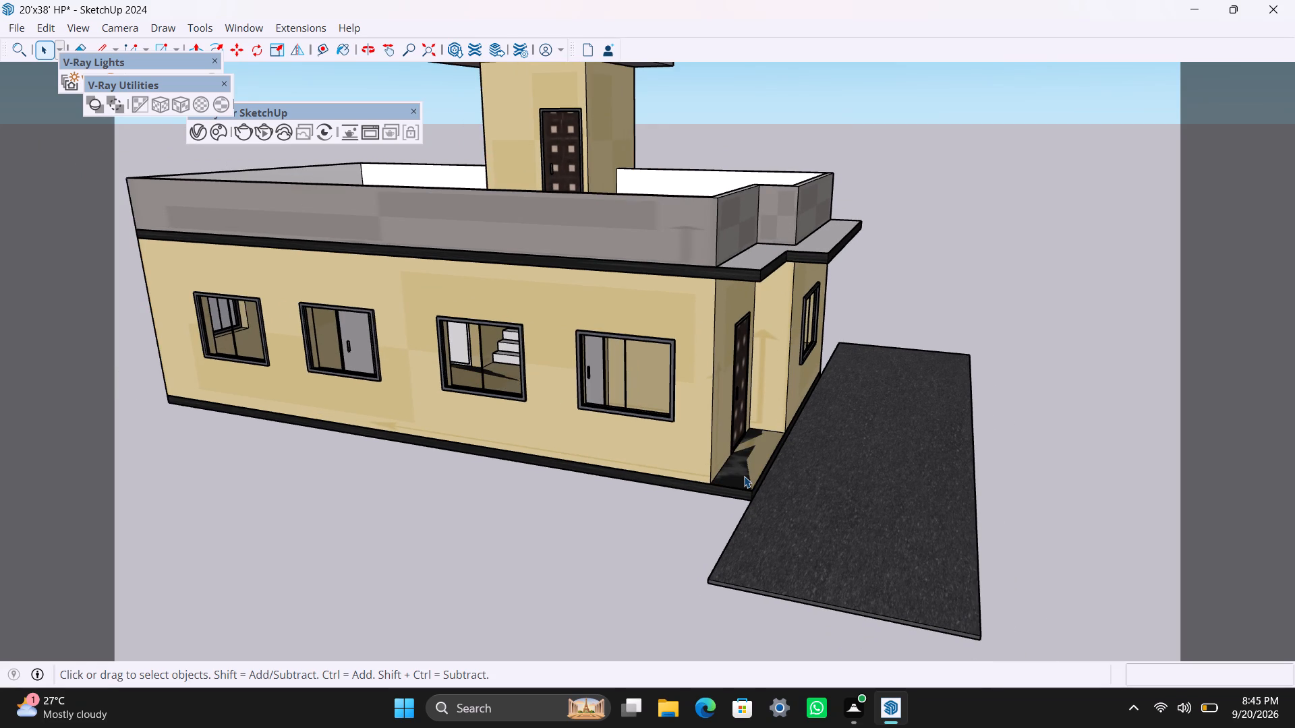
scroll(744, 476, "down", 3)
scroll(744, 476, "up", 2)
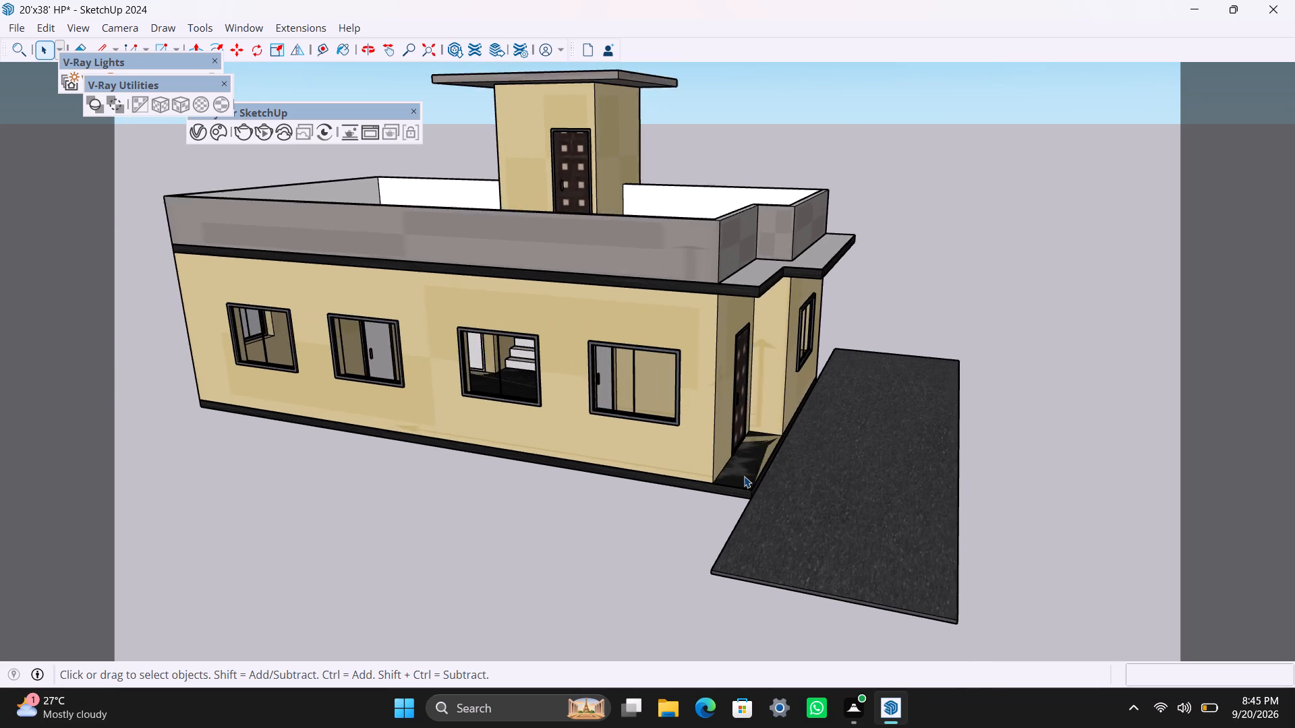
scroll(744, 476, "up", 3)
Examine the front of the house from above, checking the roof terrace floor, parapet, stepped projection, stair tower and road strip.
middle_click_drag(743, 476, 380, 494)
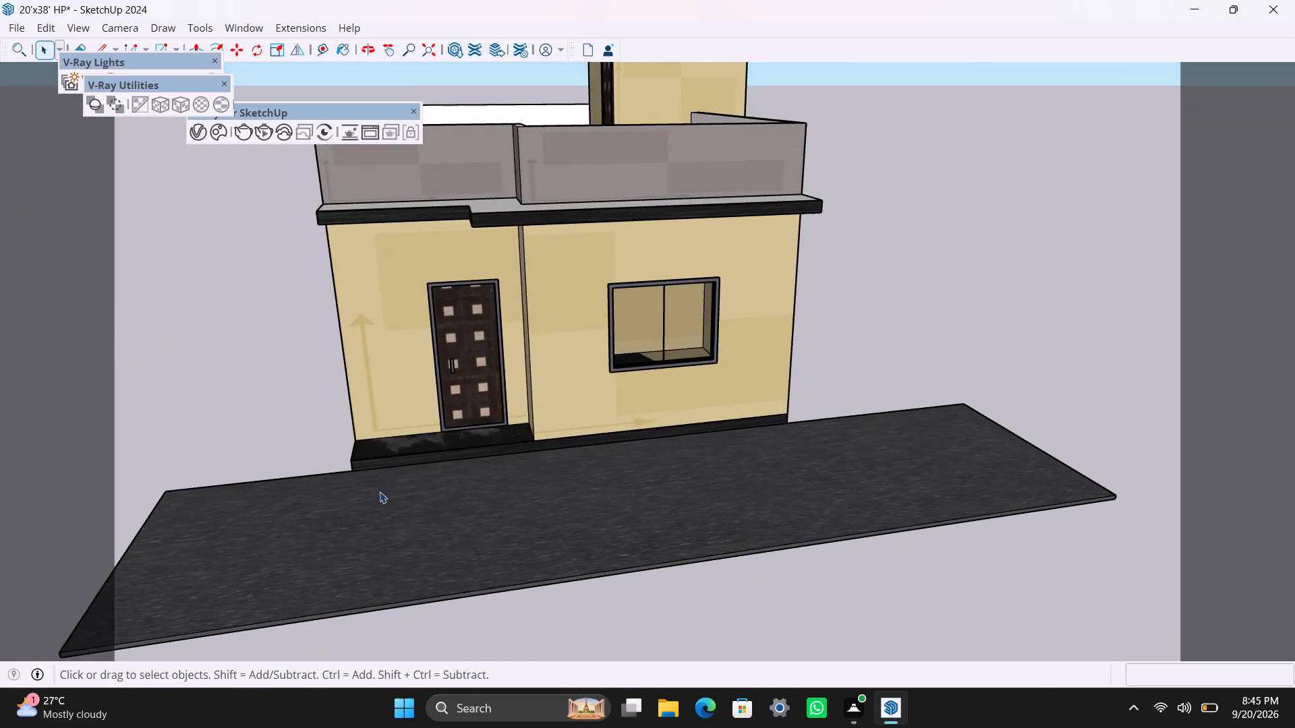
scroll(384, 488, "down", 3)
middle_click_drag(399, 483, 367, 575)
scroll(368, 539, "down", 5)
scroll(510, 524, "up", 3)
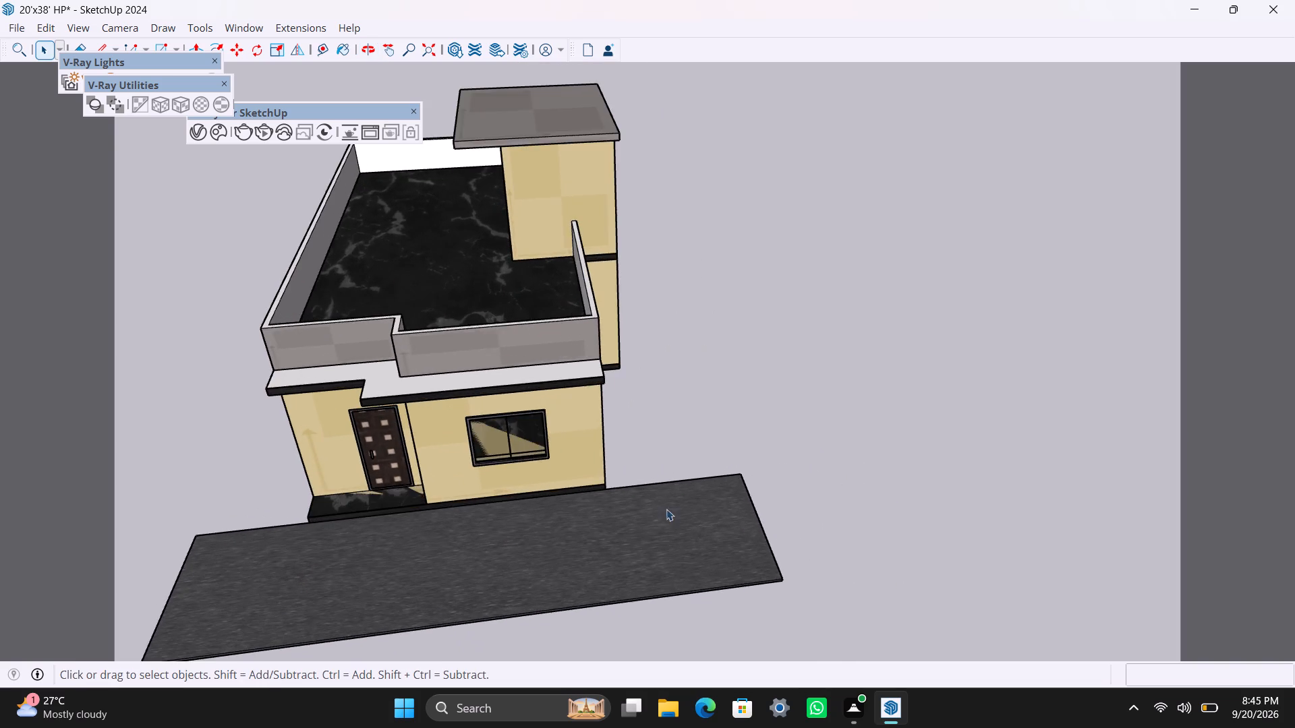
middle_click_drag(667, 510, 404, 540)
scroll(400, 530, "up", 3)
scroll(388, 495, "down", 3)
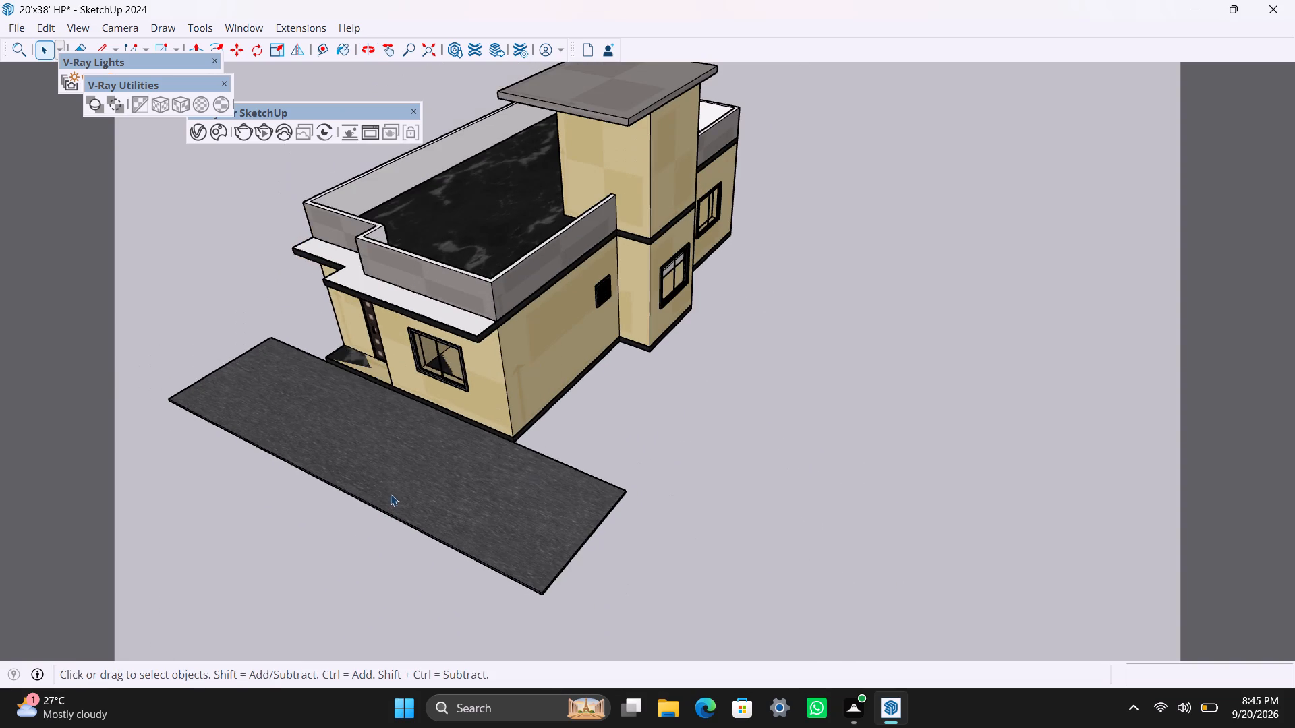
middle_click_drag(392, 493, 670, 565)
scroll(674, 559, "up", 2)
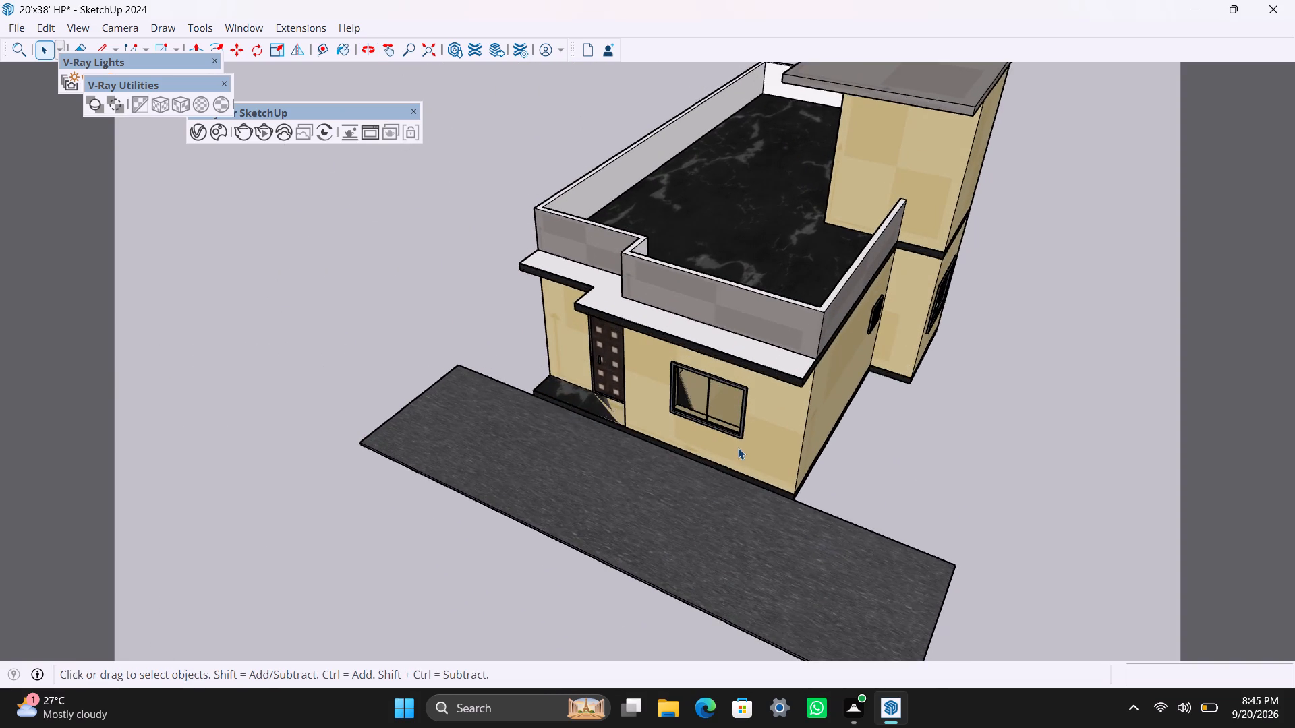
scroll(739, 448, "up", 2)
middle_click_drag(750, 511, 706, 408)
scroll(698, 371, "down", 4)
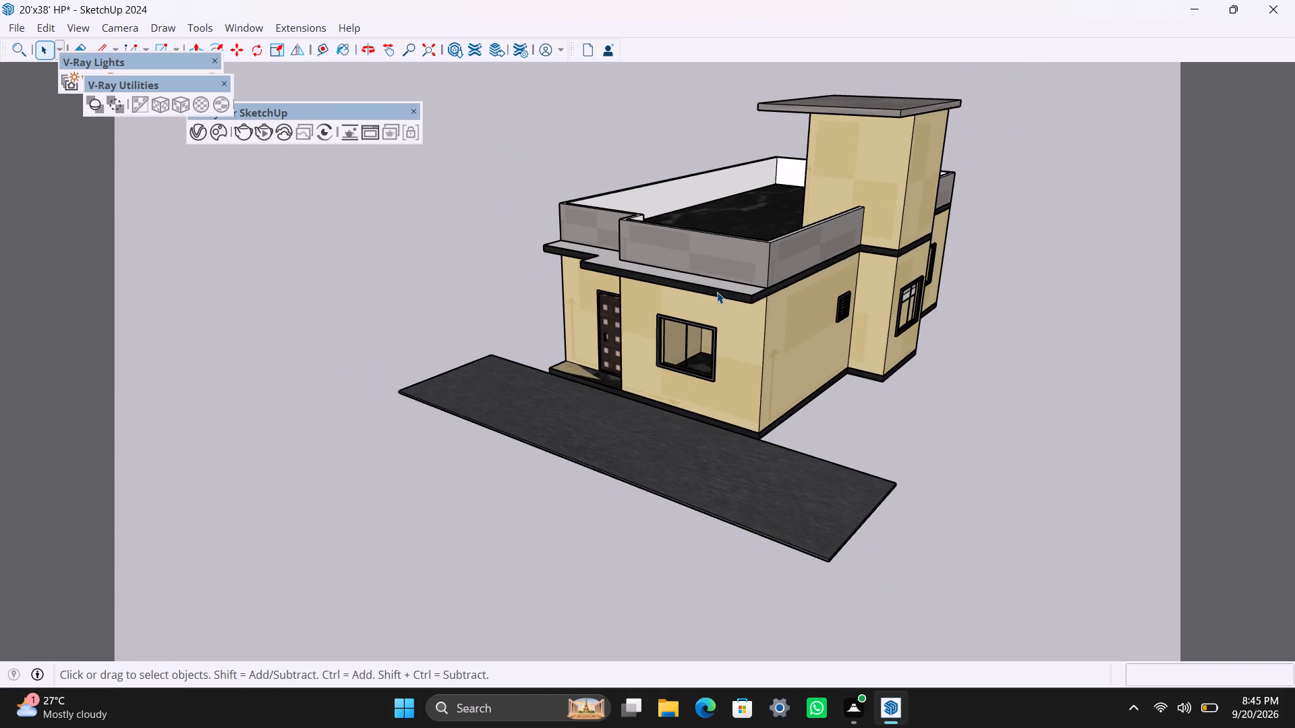
middle_click_drag(717, 292, 687, 404)
scroll(689, 405, "up", 1)
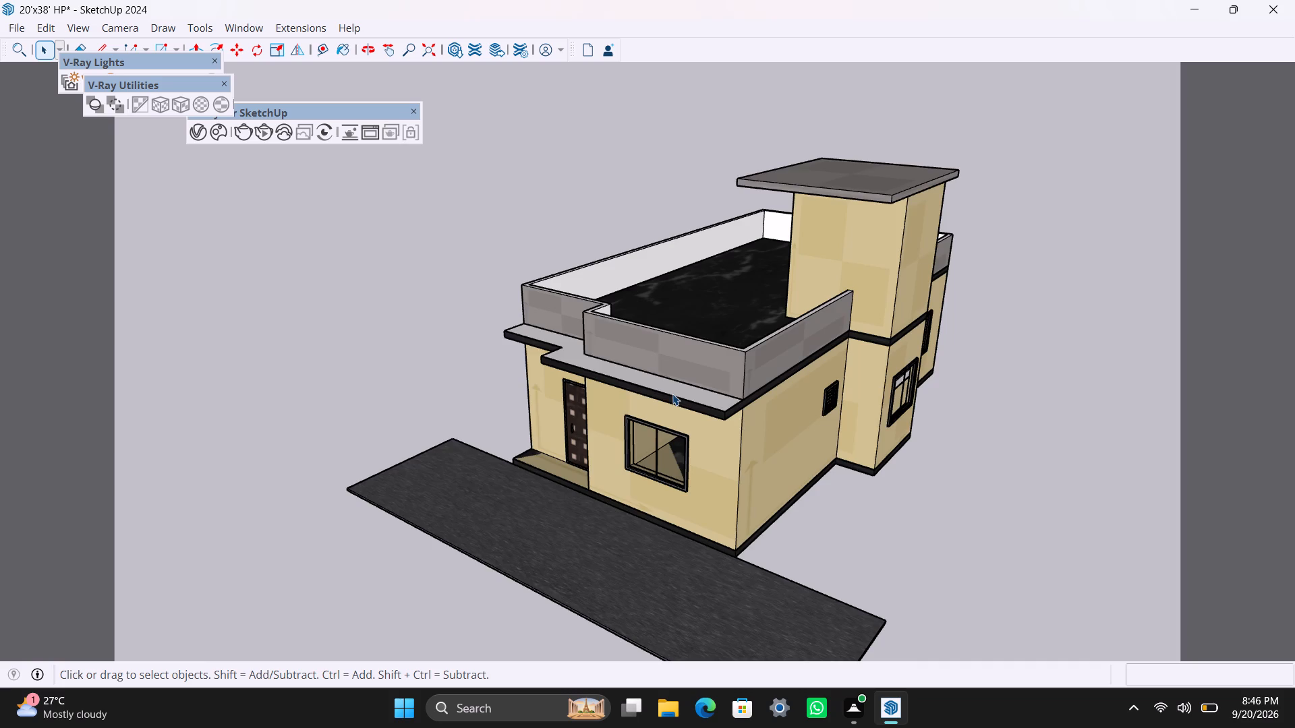
scroll(672, 394, "down", 2)
scroll(672, 394, "up", 6)
scroll(633, 513, "up", 2)
Examine the front wall up close, moving round to the entrance step, roof projection and four-window long wall.
middle_click_drag(591, 561, 747, 475)
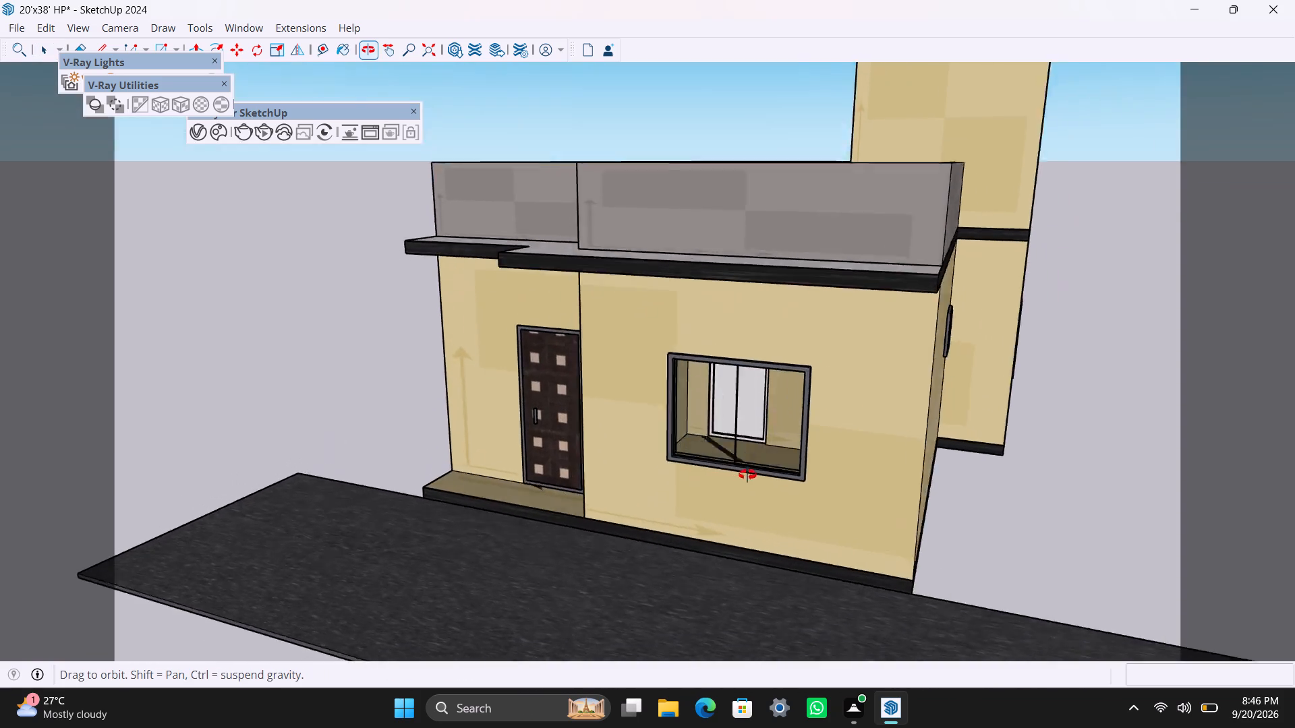
middle_click_drag(747, 475, 1075, 528)
scroll(828, 583, "up", 3)
scroll(650, 515, "down", 3)
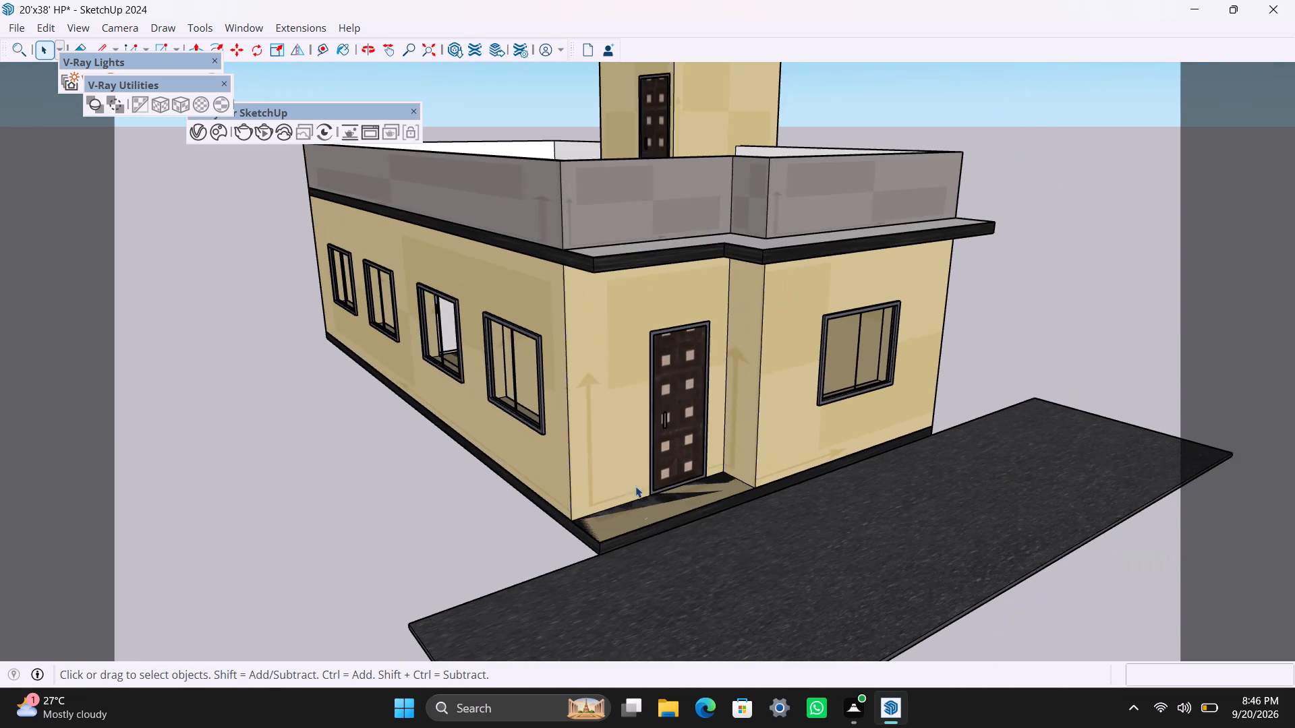
middle_click_drag(604, 439, 761, 543)
scroll(761, 492, "up", 2)
middle_click_drag(807, 491, 748, 487)
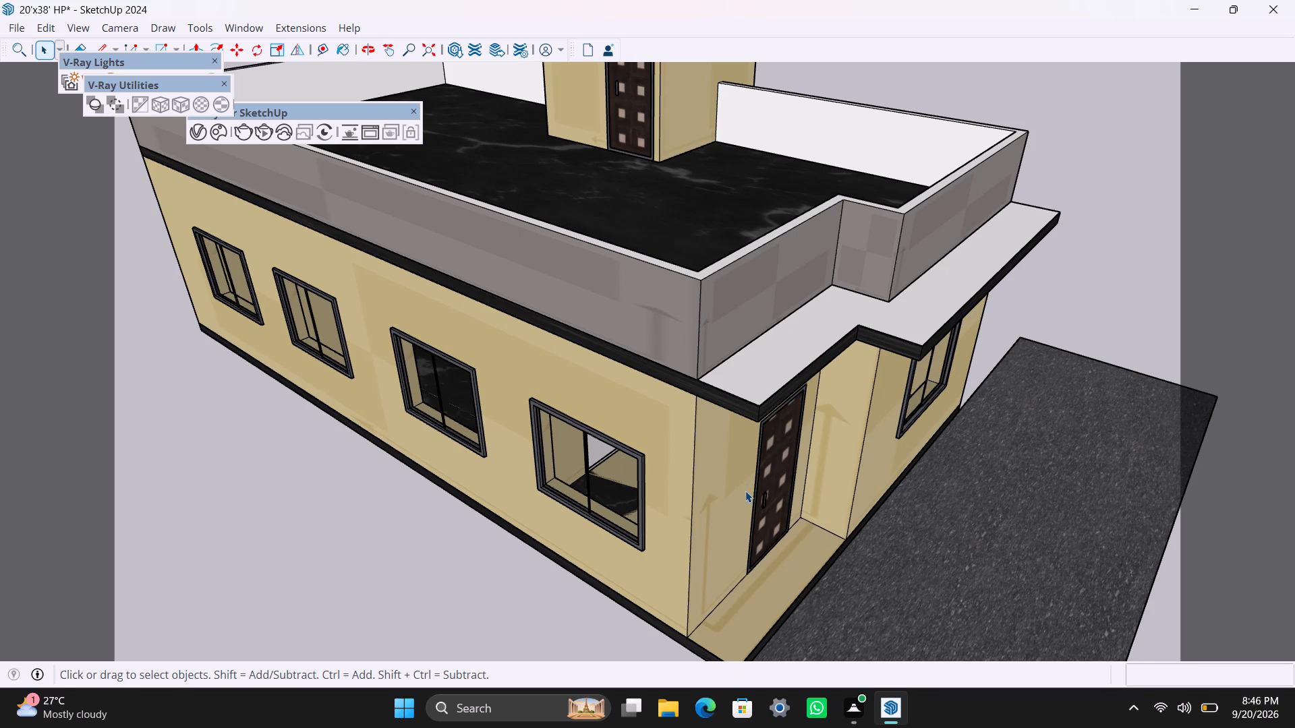
scroll(696, 394, "down", 4)
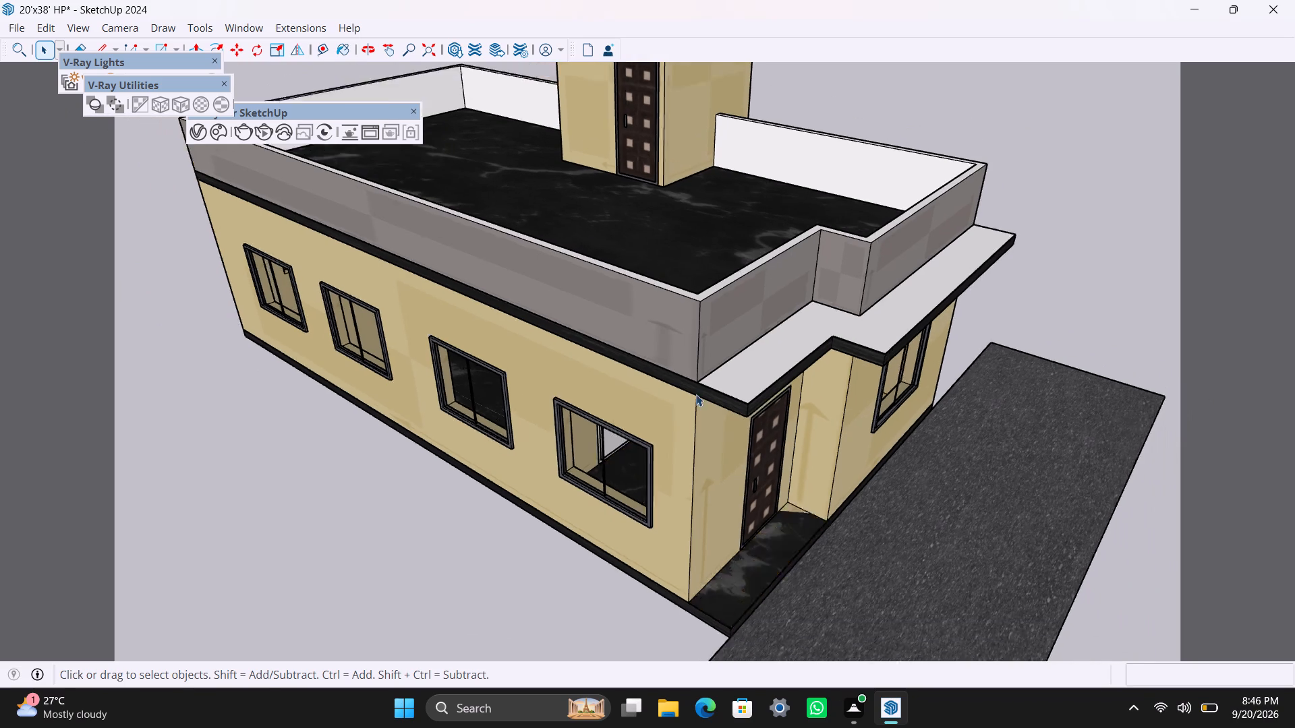
scroll(696, 394, "down", 5)
Examine the front window corner, the plinth along the road, and the side wall with the louvred vent.
middle_click_drag(730, 403, 235, 471)
scroll(235, 471, "down", 1)
scroll(619, 513, "up", 4)
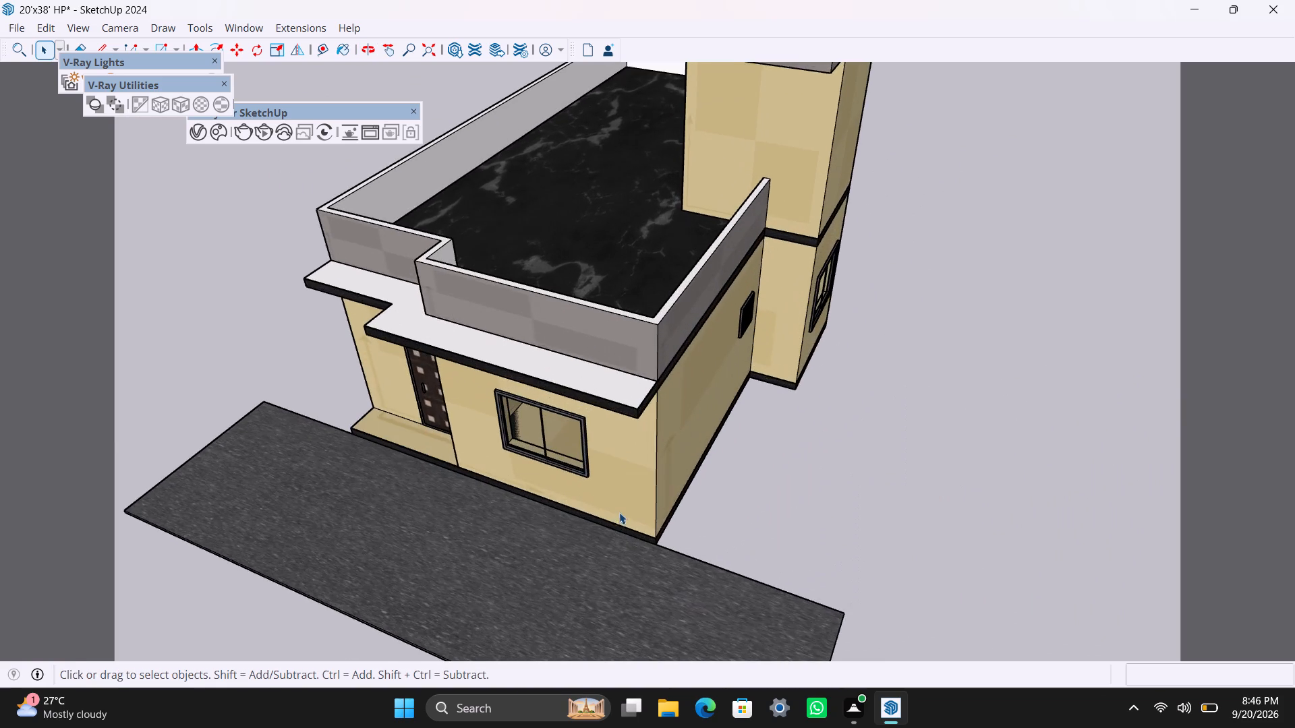
middle_click_drag(640, 541, 643, 464)
scroll(639, 569, "up", 3)
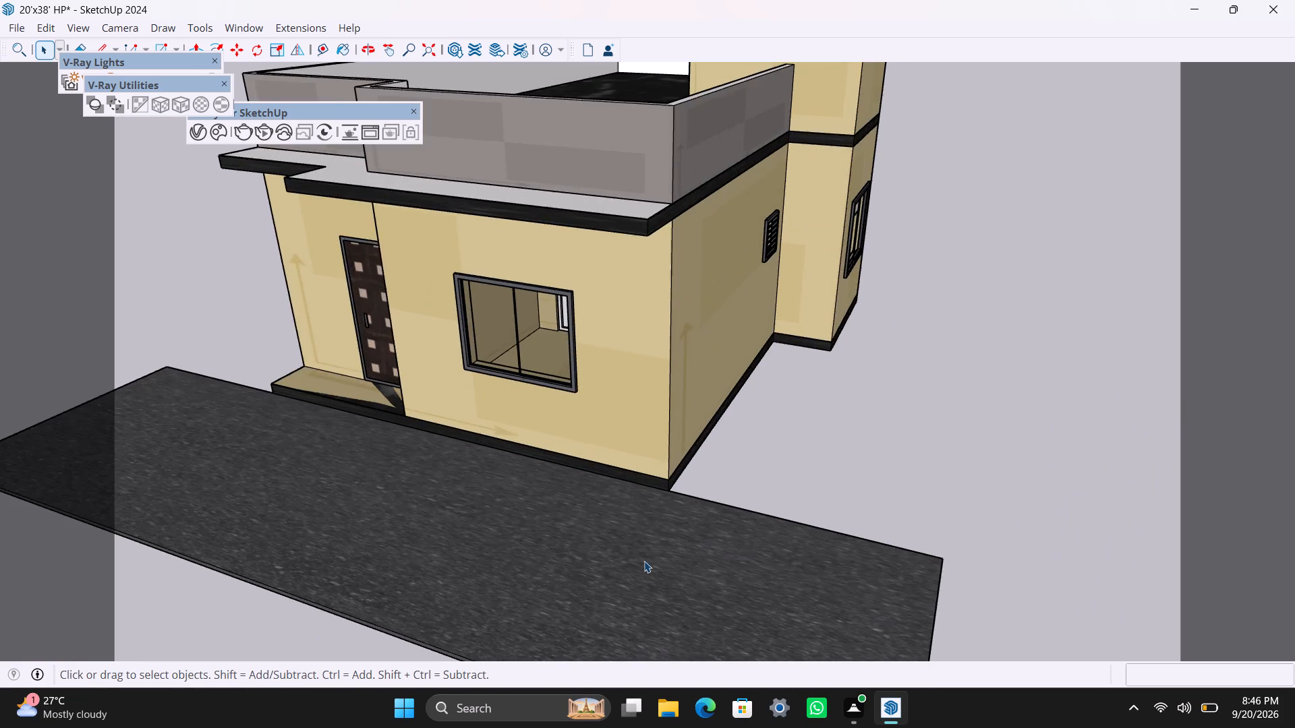
scroll(650, 535, "up", 4)
scroll(652, 504, "down", 4)
middle_click_drag(664, 500, 600, 444)
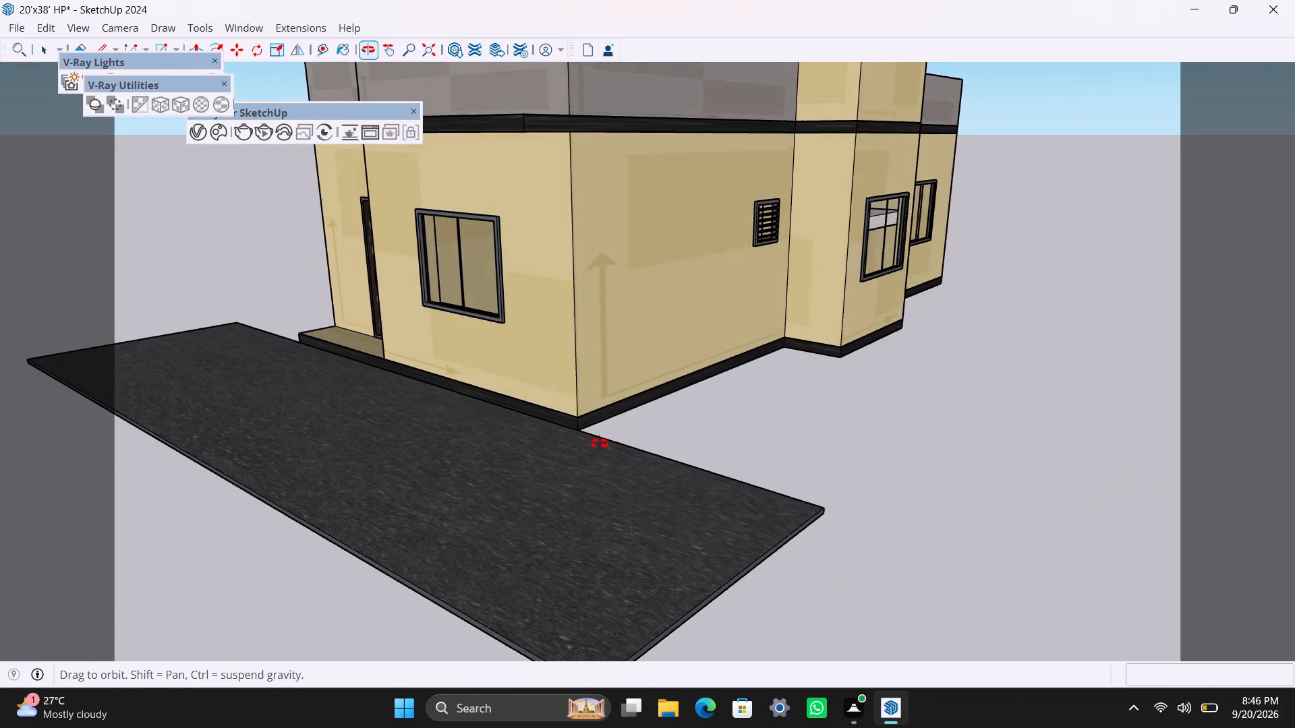
Examine the entrance corner and four-window long wall, both up close and with the roof terrace in view.
middle_click_drag(600, 444, 960, 557)
scroll(724, 559, "down", 5)
middle_click_drag(490, 507, 677, 465)
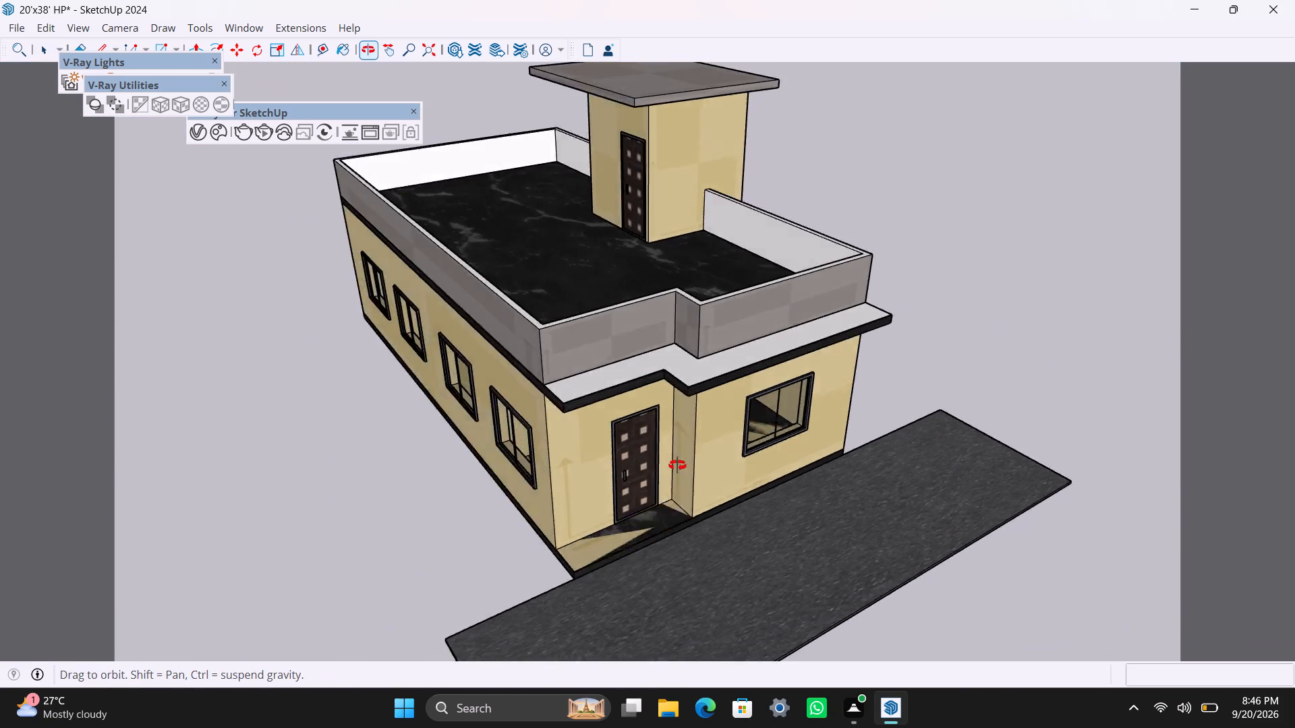
middle_click_drag(677, 465, 759, 446)
scroll(745, 463, "up", 3)
scroll(650, 583, "up", 4)
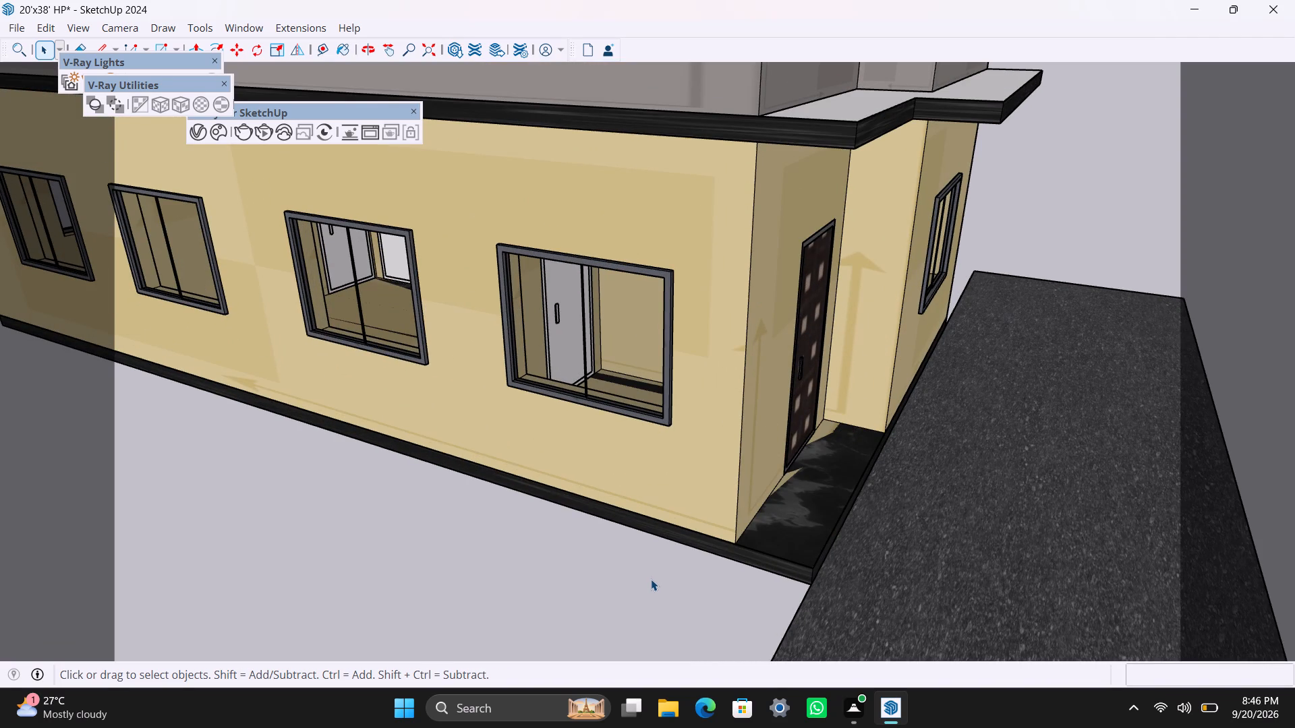
scroll(674, 580, "down", 6)
scroll(714, 407, "down", 5)
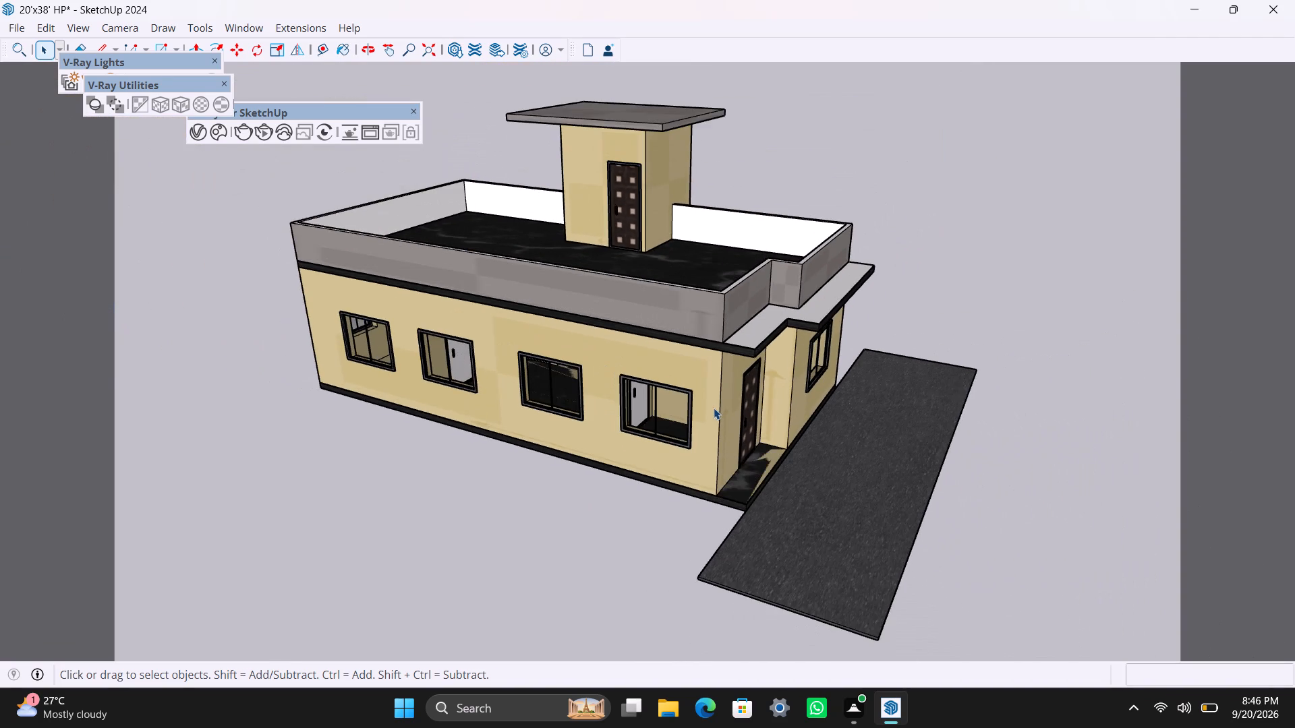
scroll(714, 408, "down", 3)
middle_click_drag(732, 425, 761, 523, "shift")
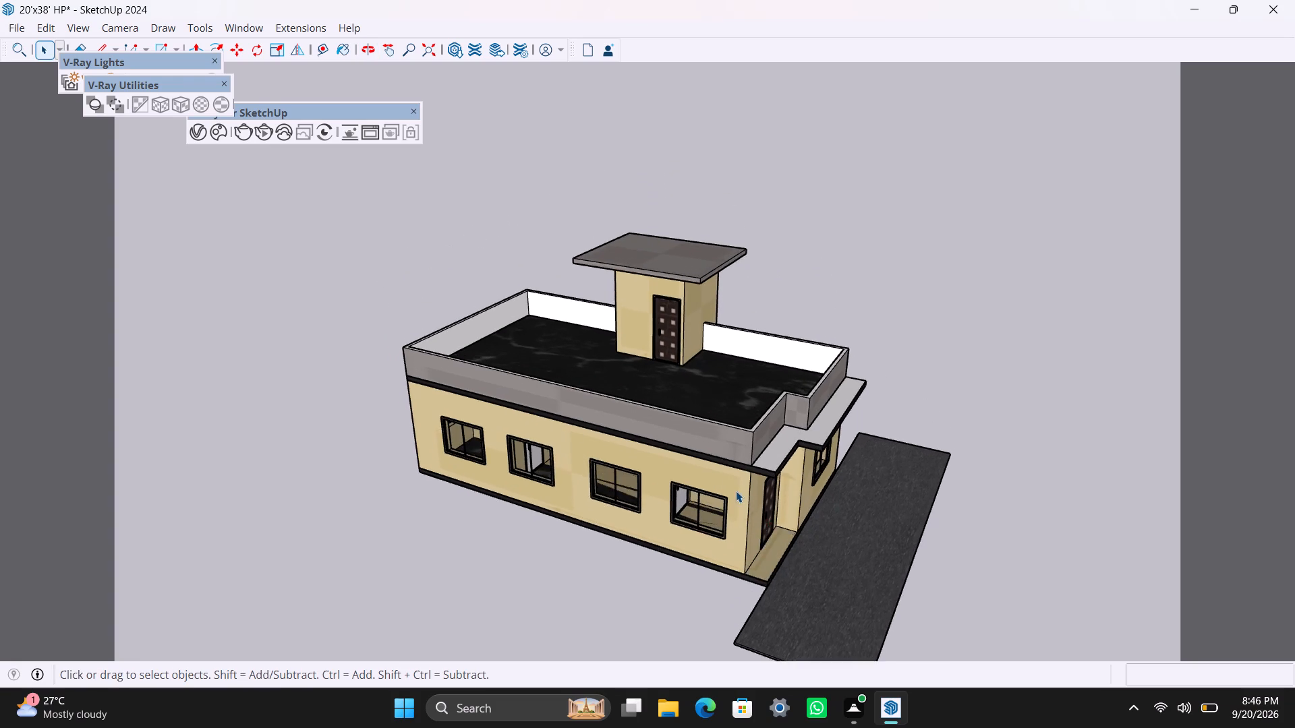
scroll(736, 491, "up", 3)
scroll(762, 542, "up", 4)
Examine the front wall with door and window, moving round to the louvred vent side and stair tower.
middle_click_drag(790, 471, 469, 454)
scroll(583, 454, "down", 5)
middle_click_drag(631, 481, 557, 476)
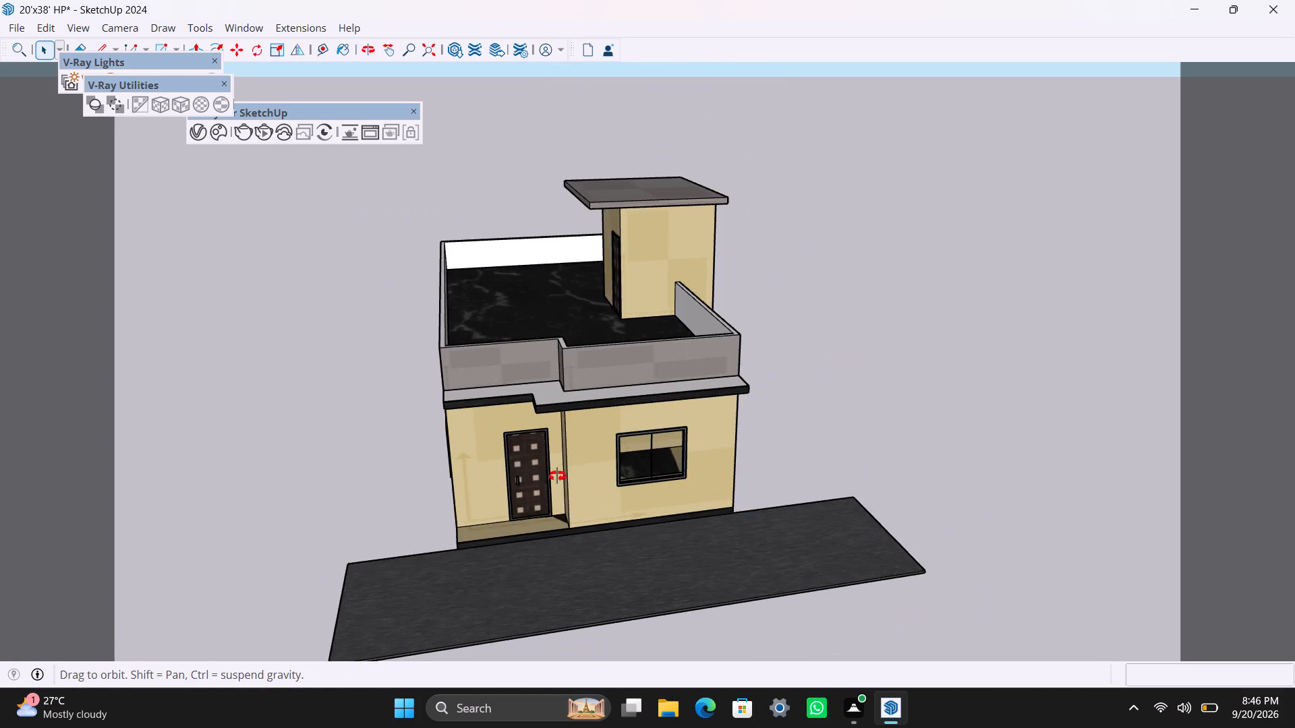
middle_click_drag(557, 476, 317, 475)
scroll(425, 450, "up", 7)
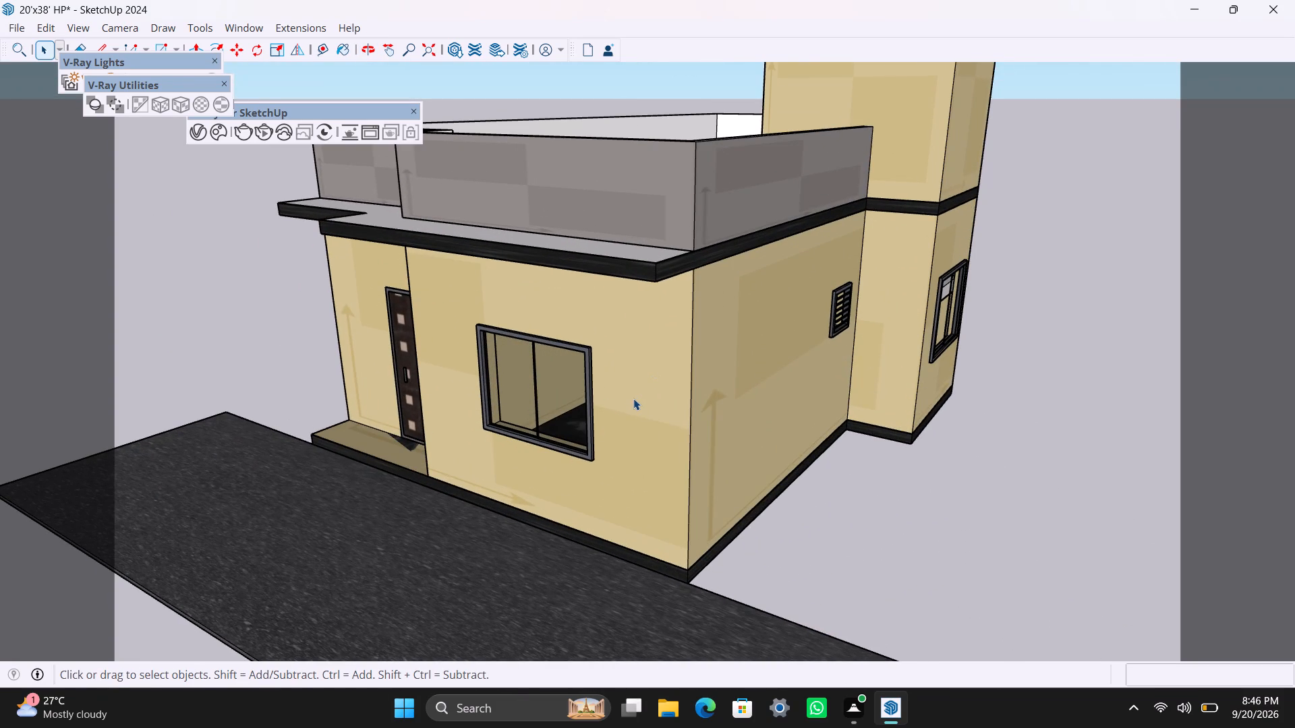
scroll(633, 398, "down", 6)
scroll(633, 398, "up", 5)
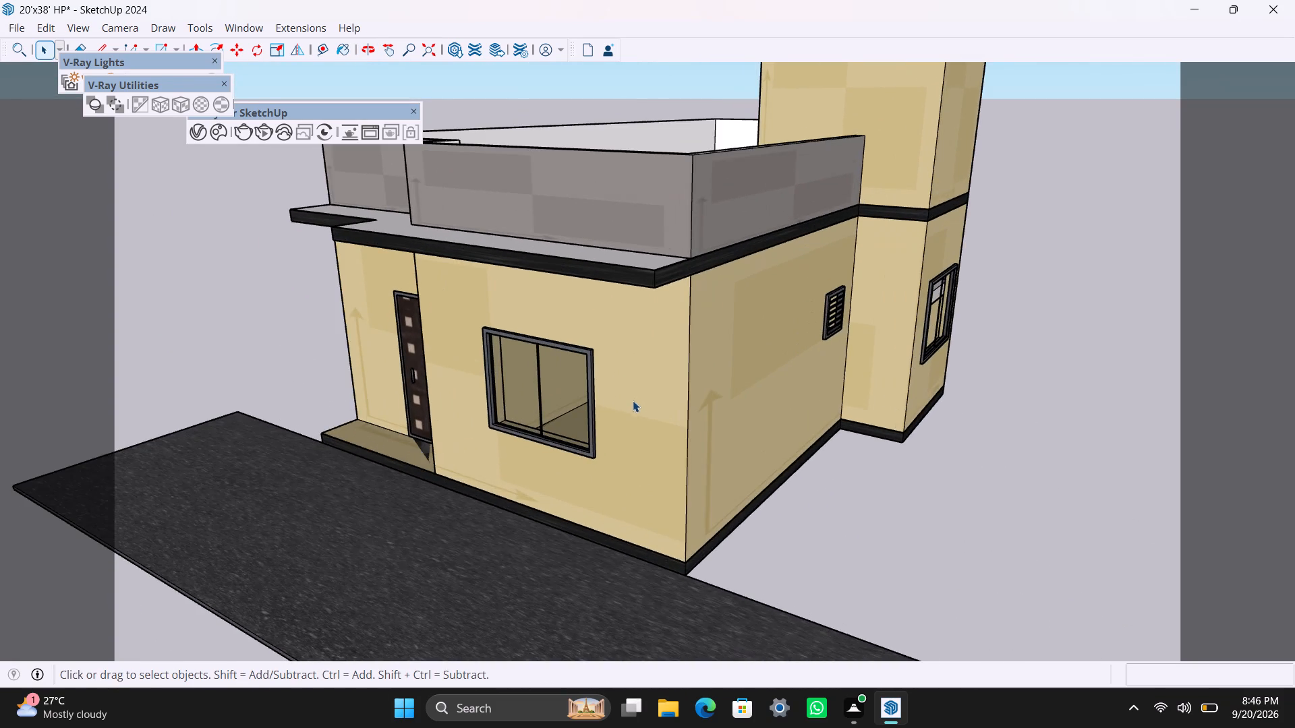
Examine the entrance corner again, checking the door, entrance step, projection edge, parapet and roof terrace from several angles.
middle_click_drag(633, 402, 1207, 421)
scroll(682, 450, "down", 4)
scroll(682, 450, "up", 2)
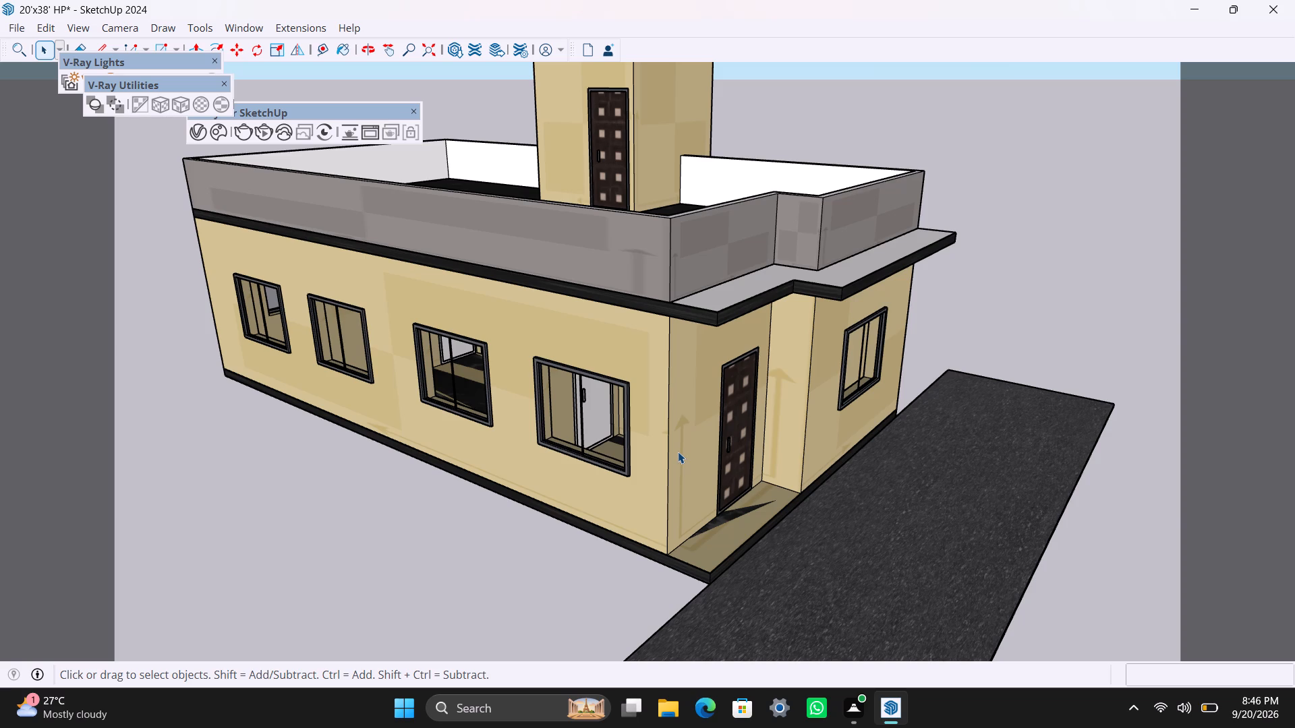
scroll(677, 448, "down", 4)
scroll(677, 448, "up", 5)
middle_click_drag(794, 661, 789, 661)
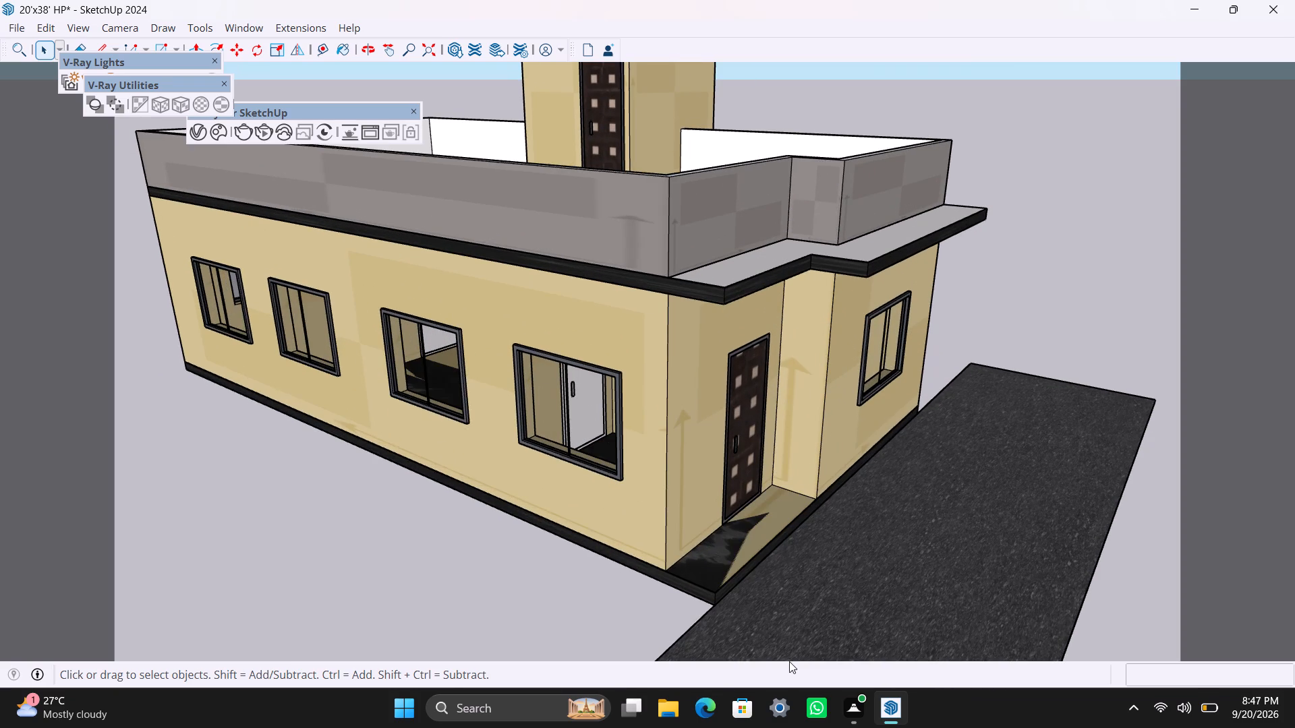
middle_click_drag(789, 661, 186, 696)
scroll(1006, 426, "down", 5)
middle_click_drag(865, 513, 145, 448)
scroll(277, 456, "up", 4)
middle_click_drag(329, 477, 1012, 581)
scroll(999, 555, "down", 5)
scroll(900, 421, "up", 3)
scroll(828, 421, "up", 2)
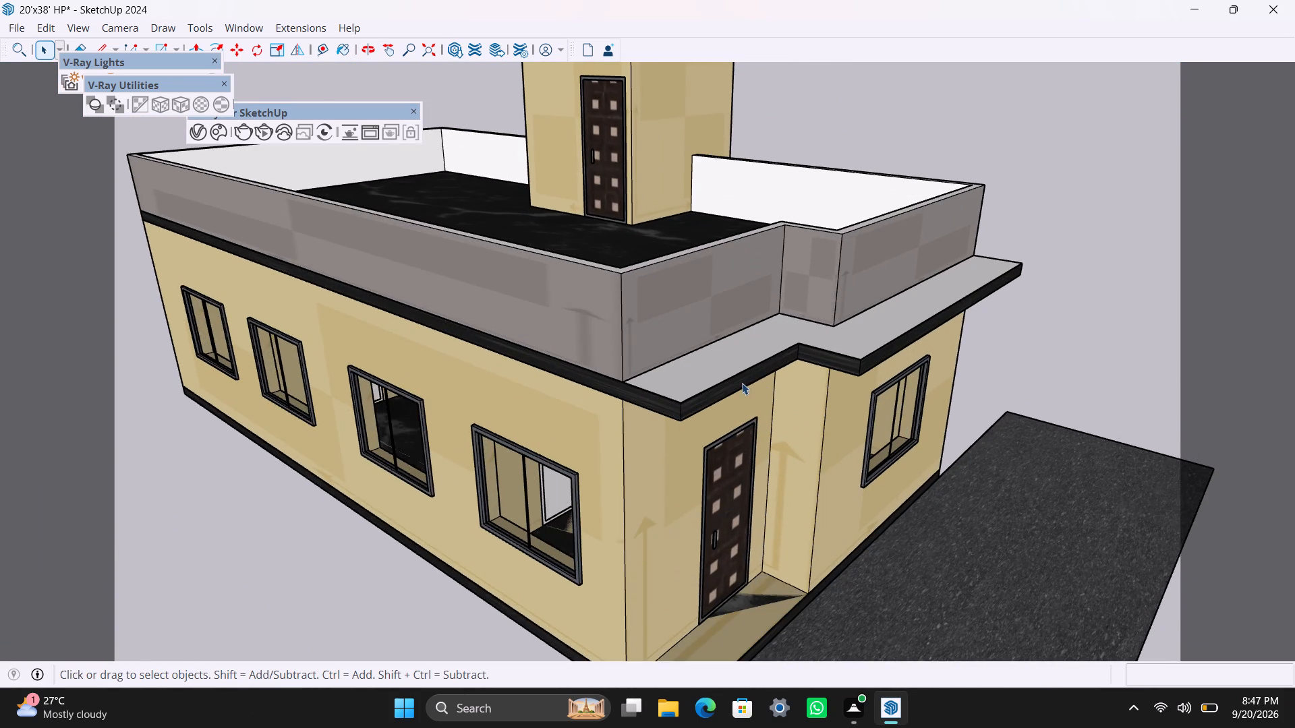
scroll(742, 383, "down", 3)
scroll(686, 416, "up", 2)
Examine the long wall's four windows at eye level, including the entrance corner, parapet and stair tower door.
middle_click_drag(589, 491, 708, 388)
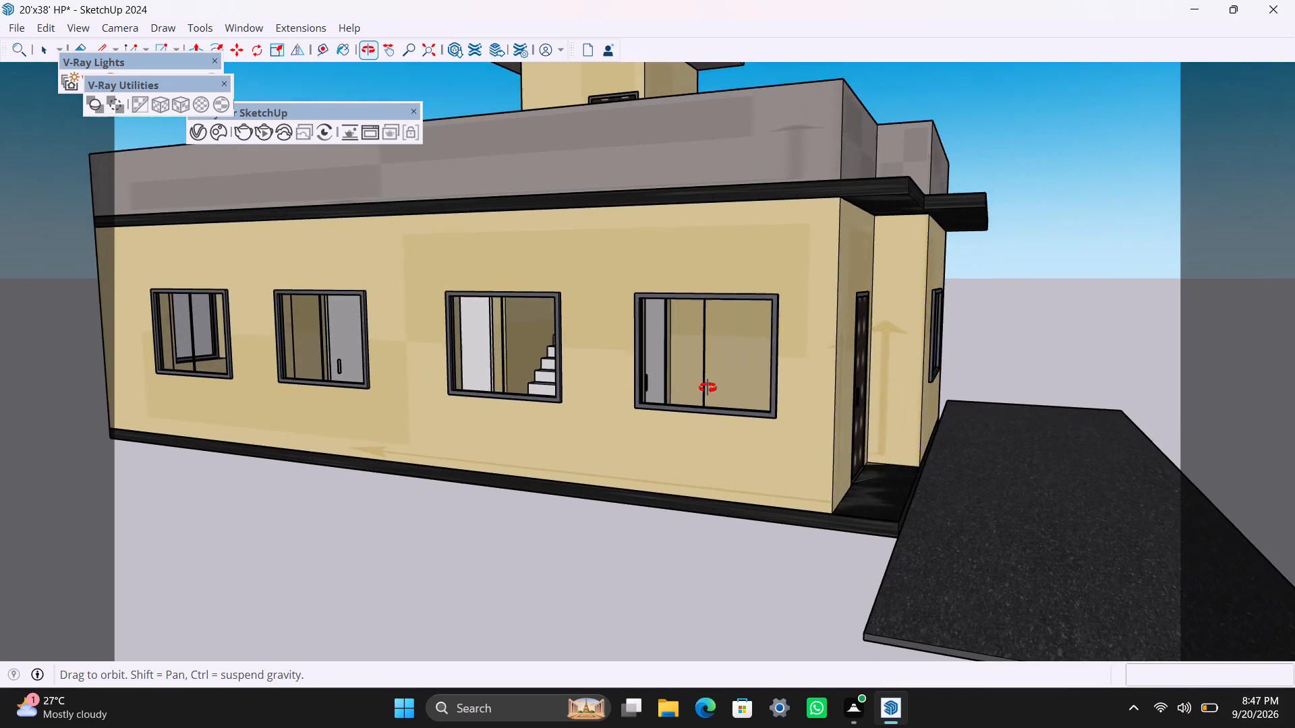
middle_click_drag(708, 388, 629, 419)
scroll(637, 417, "up", 3)
scroll(695, 387, "down", 1)
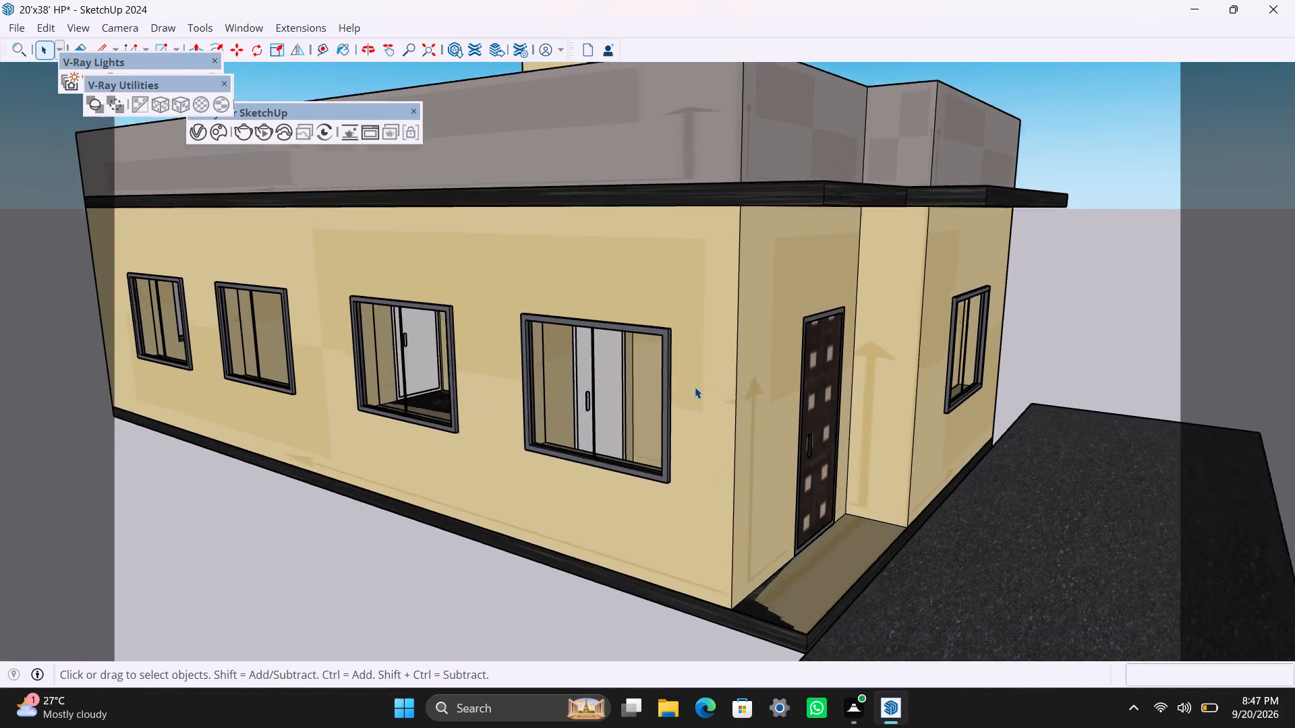
scroll(695, 387, "down", 1)
middle_click_drag(697, 391, 661, 509, "shift")
scroll(666, 511, "up", 1)
scroll(685, 491, "down", 6)
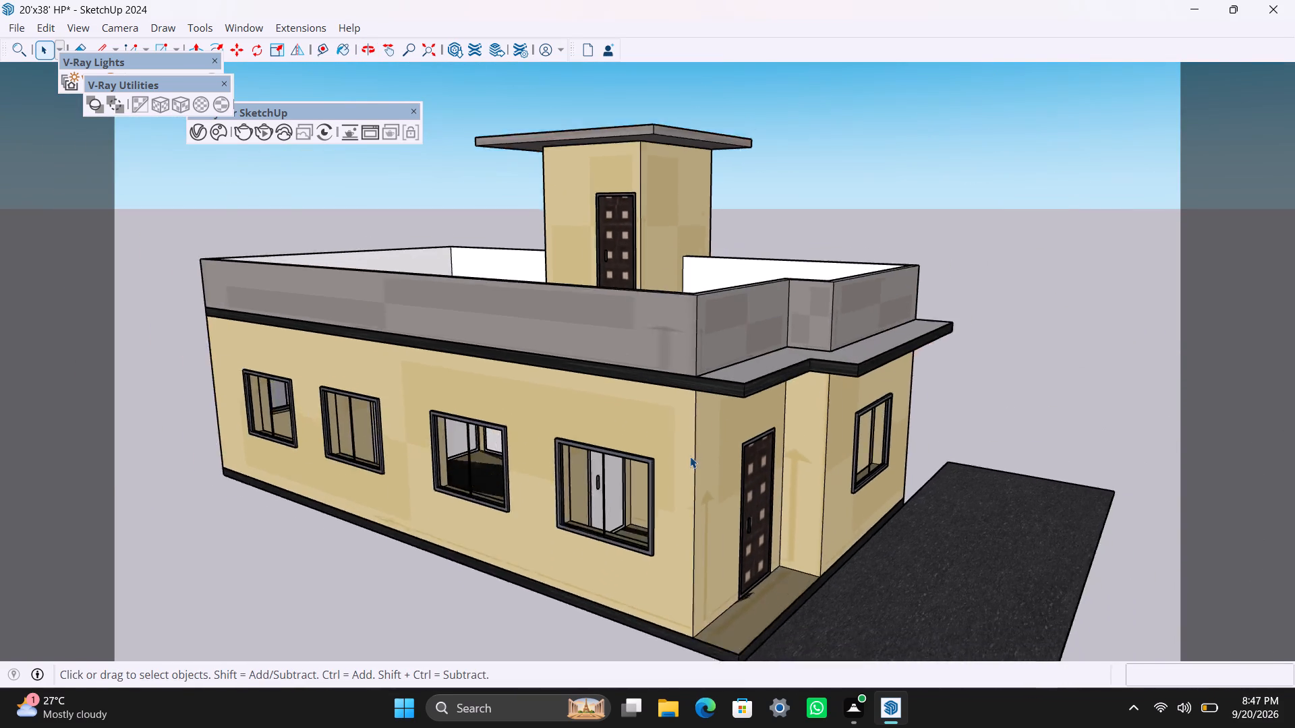
scroll(690, 456, "down", 1)
scroll(690, 456, "up", 6)
scroll(691, 450, "down", 3)
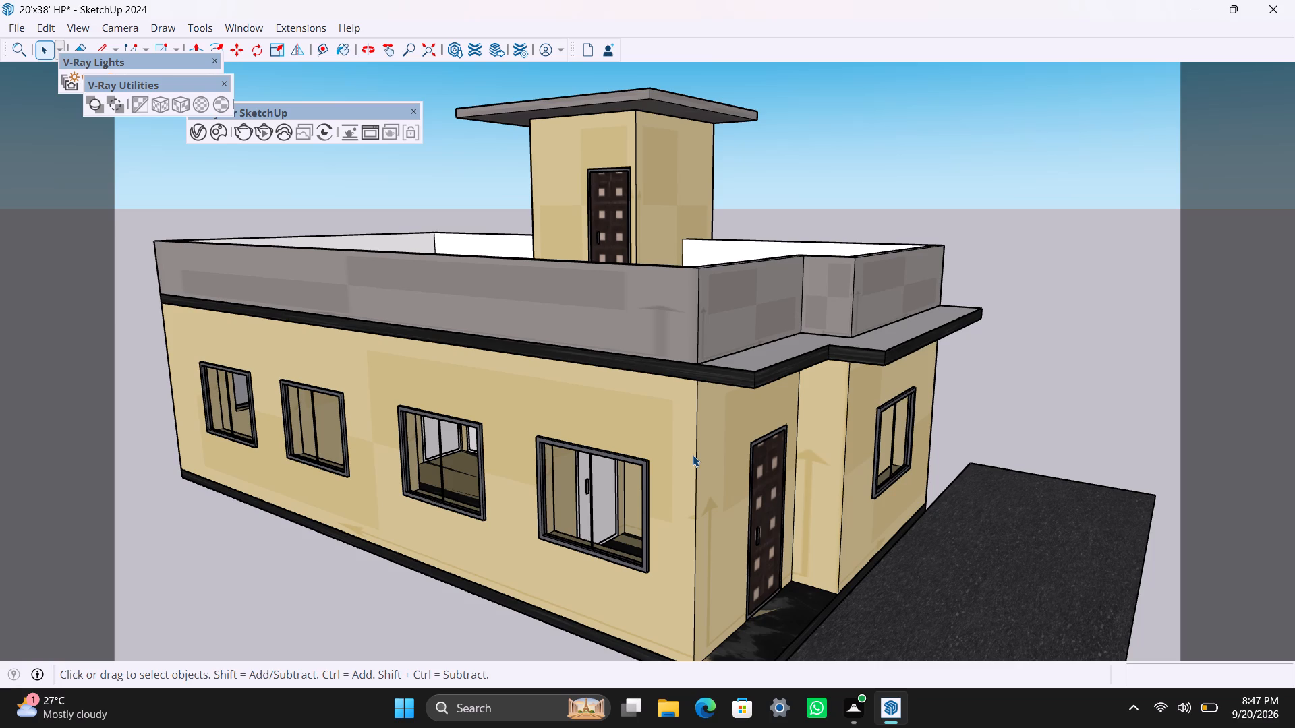
scroll(728, 374, "down", 4)
scroll(732, 384, "up", 3)
Examine the house from the entrance corner round the front to the louvred vent side wall and stair tower.
middle_click_drag(739, 398, 736, 398)
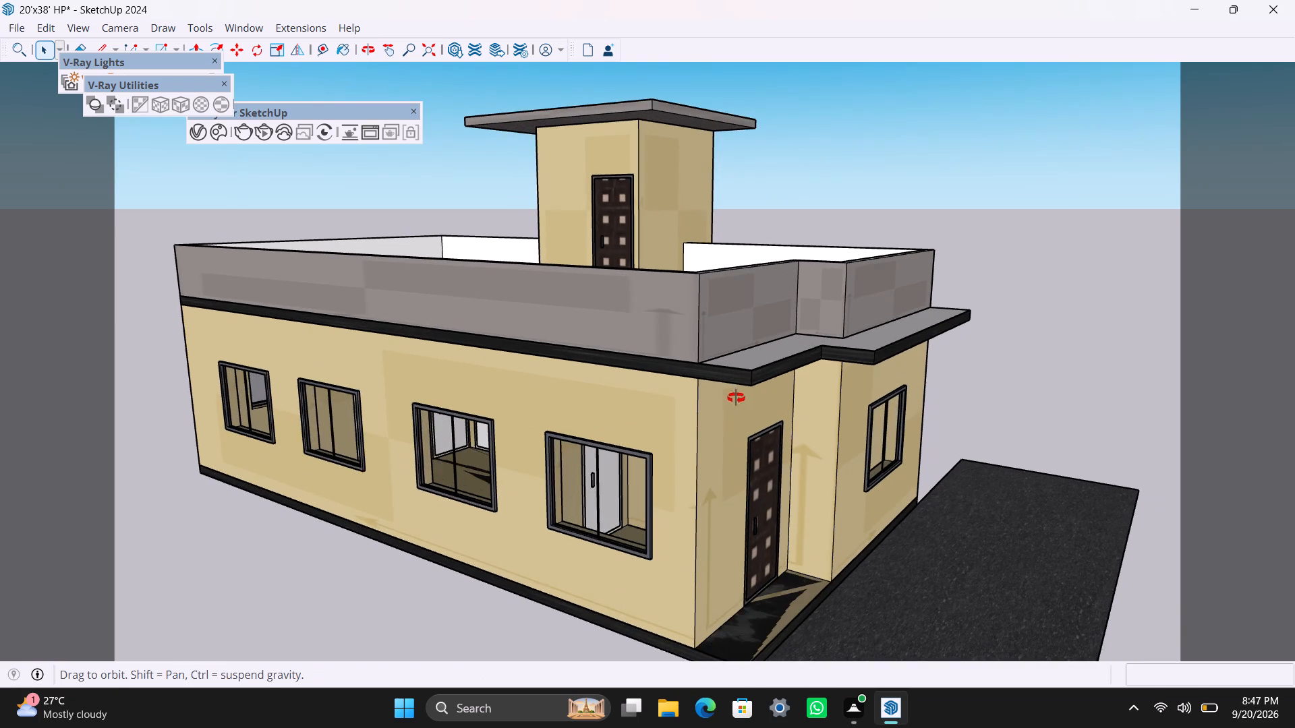
middle_click_drag(736, 398, 492, 407)
scroll(513, 414, "down", 4)
middle_click_drag(646, 384, 458, 384)
scroll(523, 423, "up", 1)
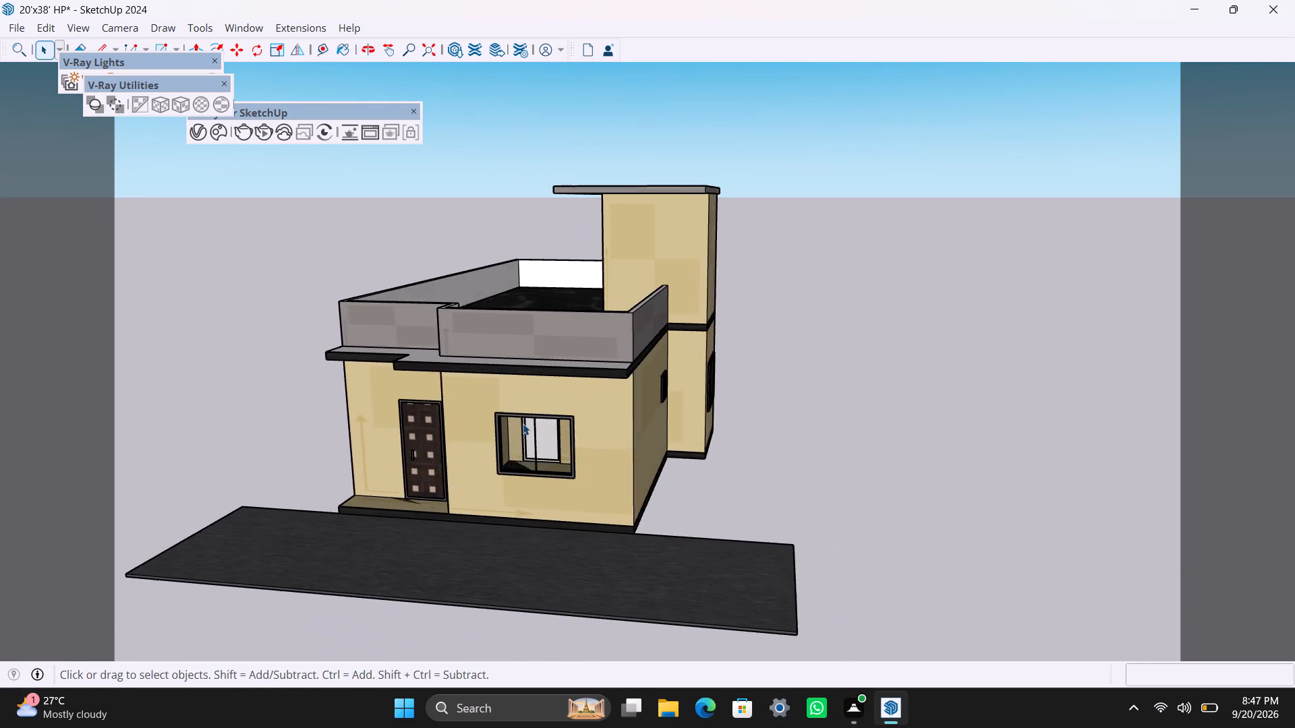
scroll(523, 423, "up", 1)
middle_click_drag(681, 444, 376, 439)
scroll(403, 406, "up", 6)
scroll(403, 403, "down", 3)
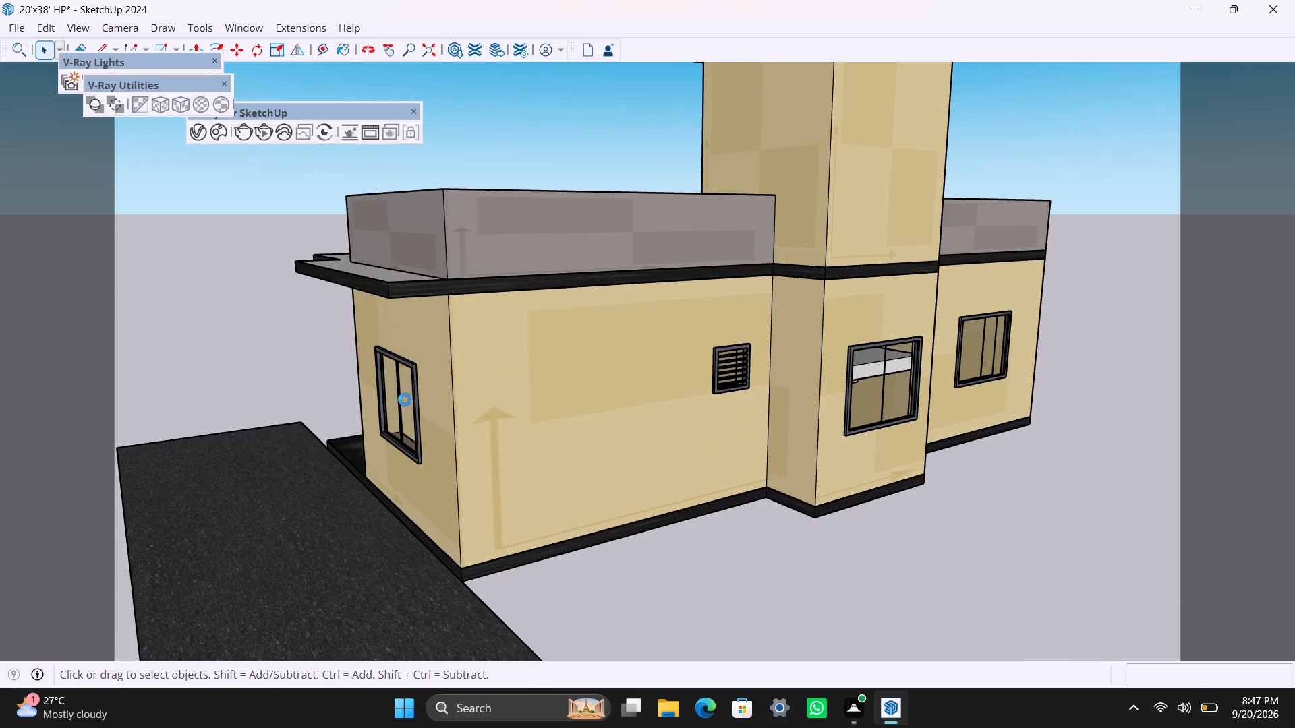
scroll(405, 400, "down", 4)
scroll(567, 488, "down", 3)
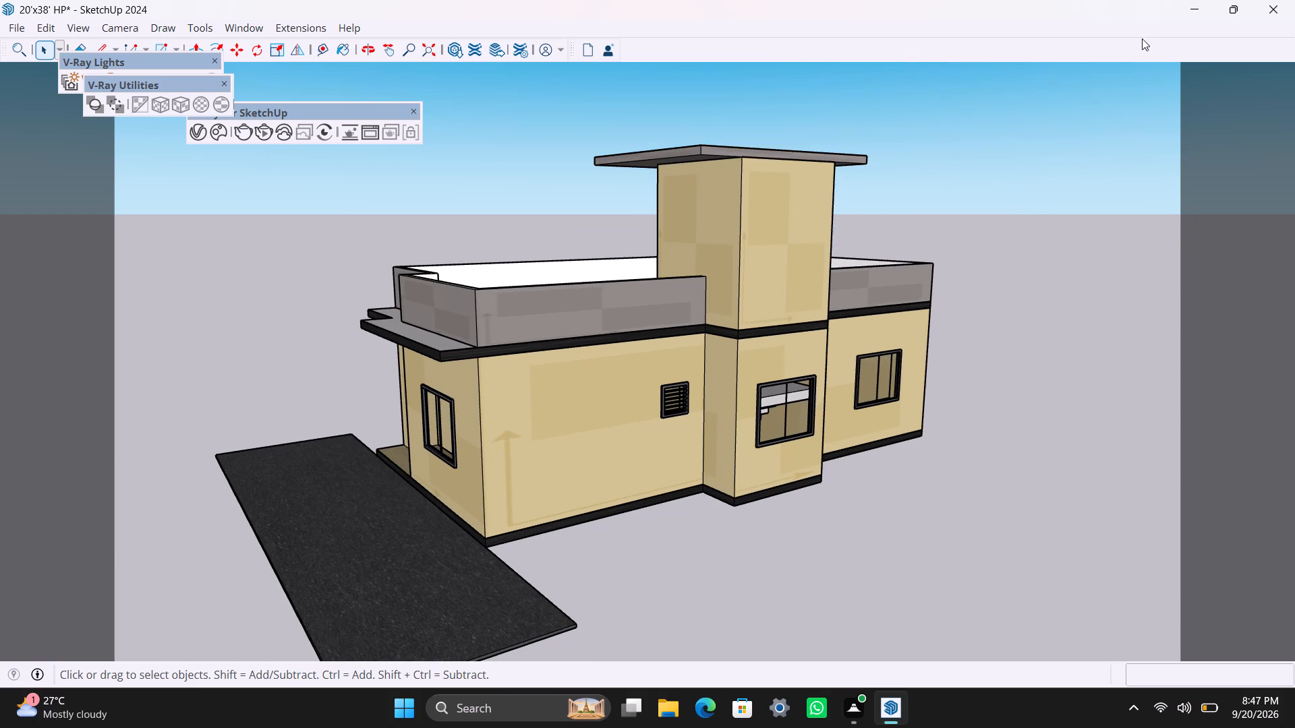
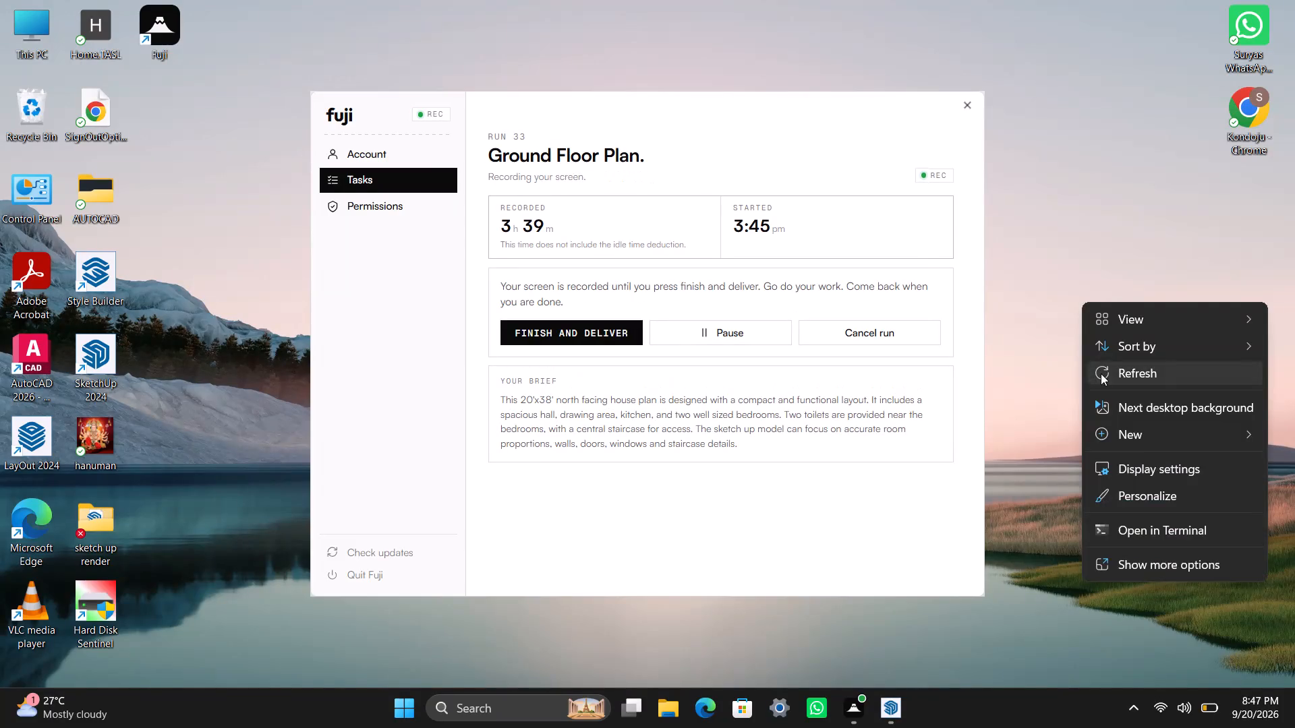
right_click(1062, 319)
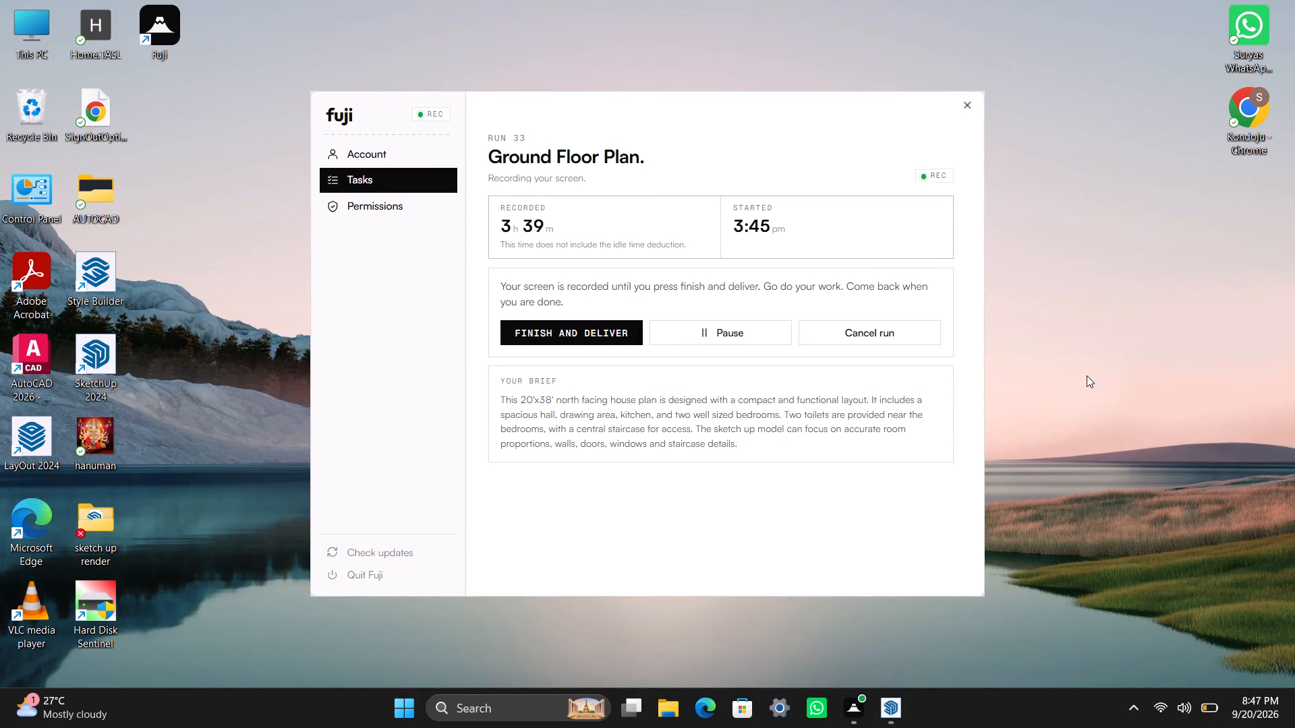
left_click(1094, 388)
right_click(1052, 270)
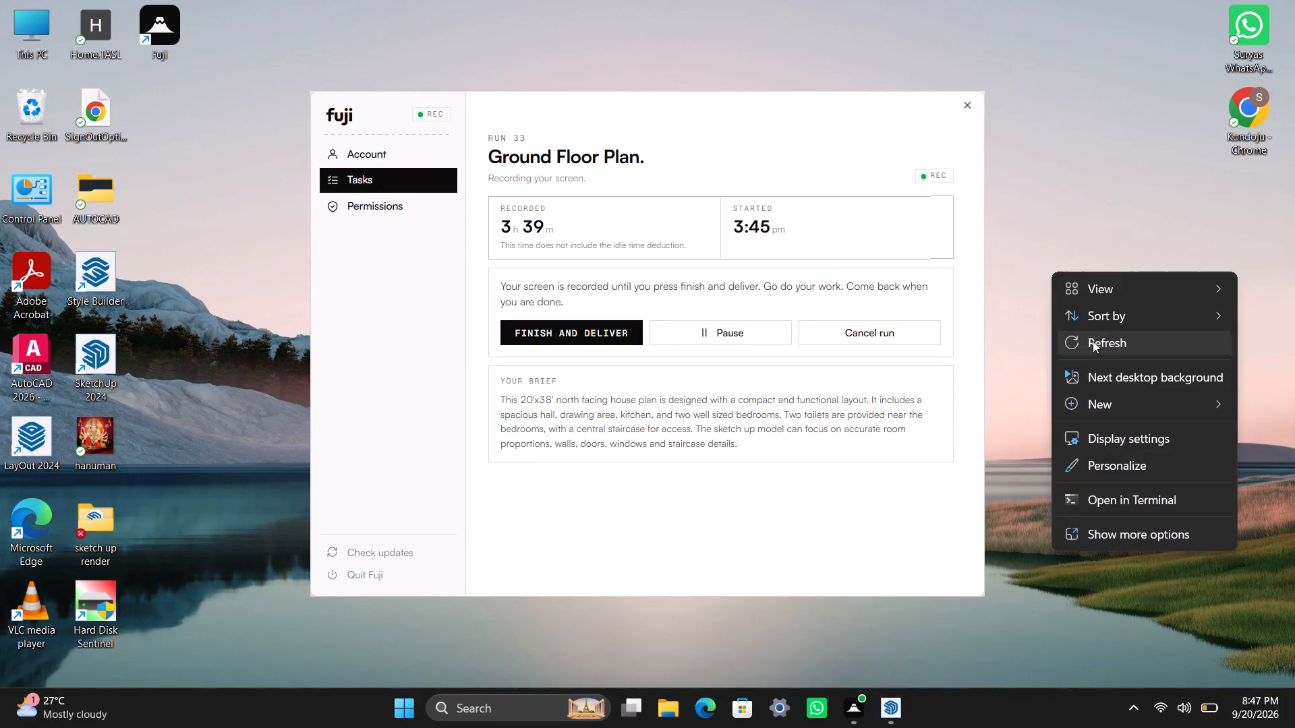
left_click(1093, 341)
Switch to the SketchUp house model and inspect its exterior from the stair-tower side around to the front entrance.
left_click(877, 702)
scroll(702, 481, "up", 1)
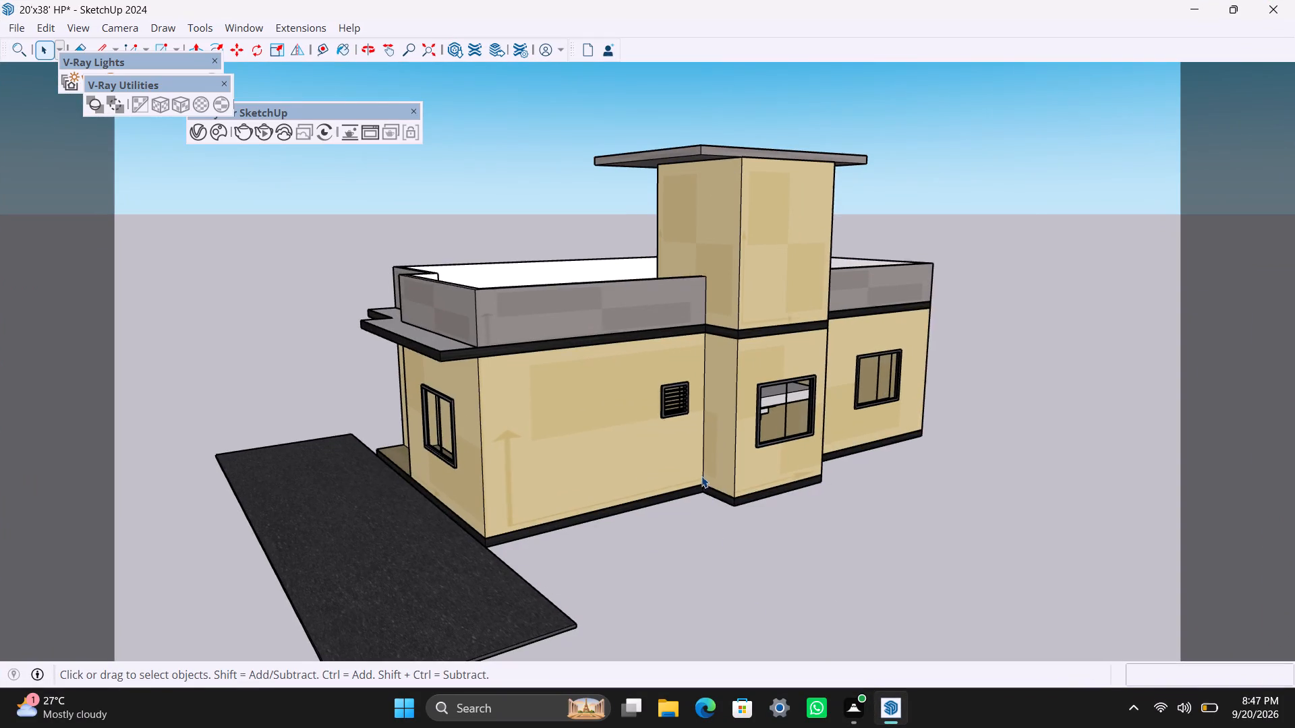
scroll(701, 476, "up", 4)
middle_click_drag(502, 452, 834, 465)
scroll(803, 435, "down", 2)
scroll(703, 448, "up", 2)
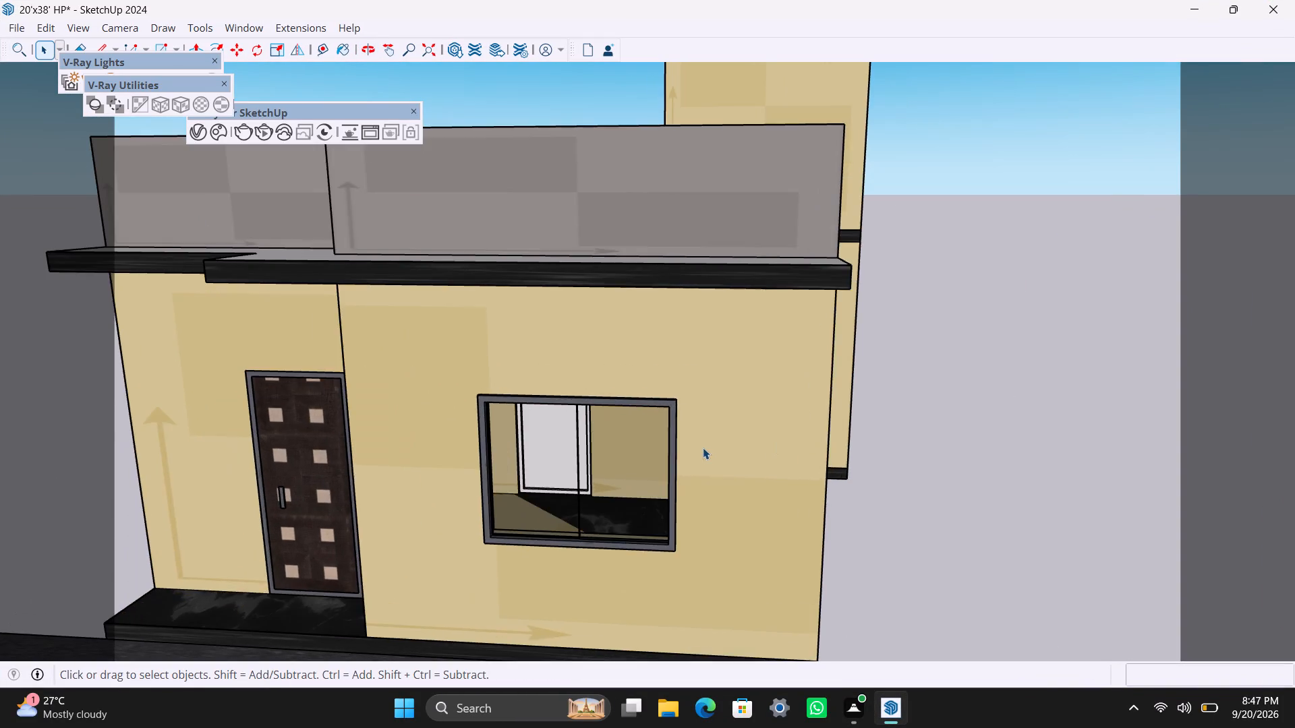
middle_click_drag(705, 450, 933, 500)
scroll(801, 465, "down", 4)
scroll(652, 514, "up", 3)
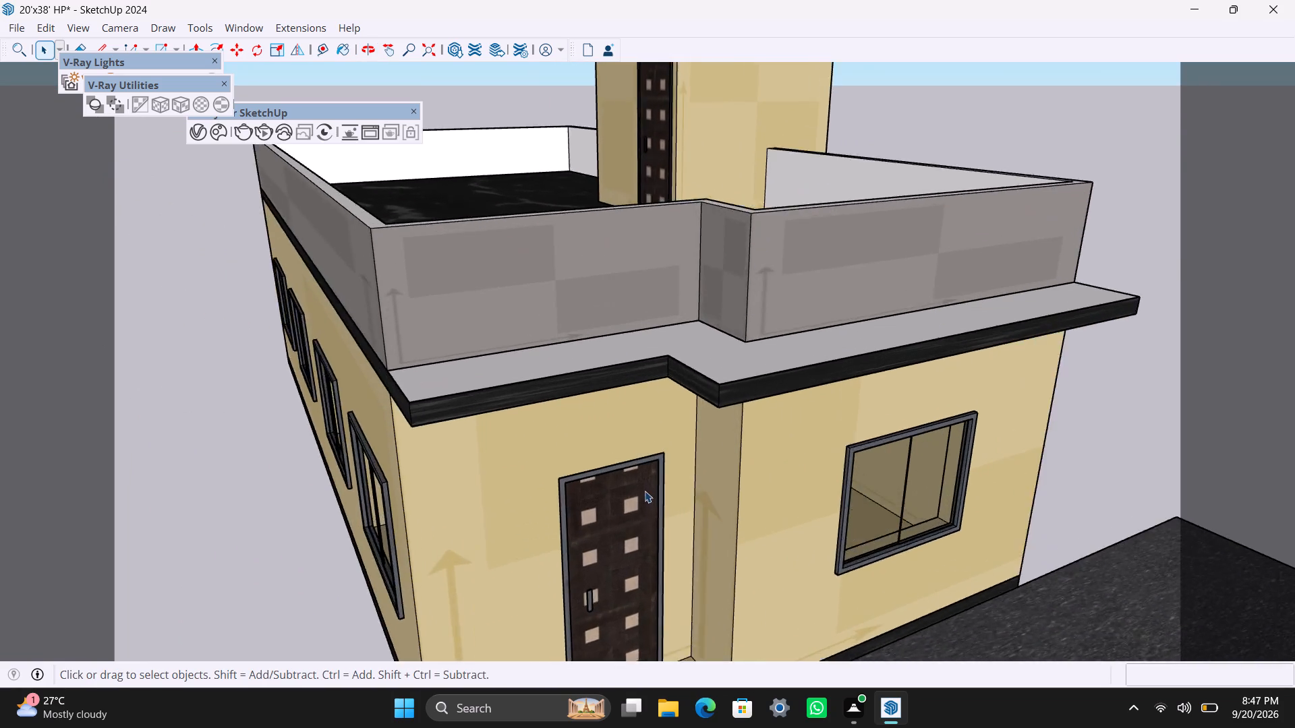
scroll(643, 491, "up", 3)
scroll(826, 456, "down", 4)
middle_click_drag(818, 464, 740, 438)
scroll(740, 437, "down", 5)
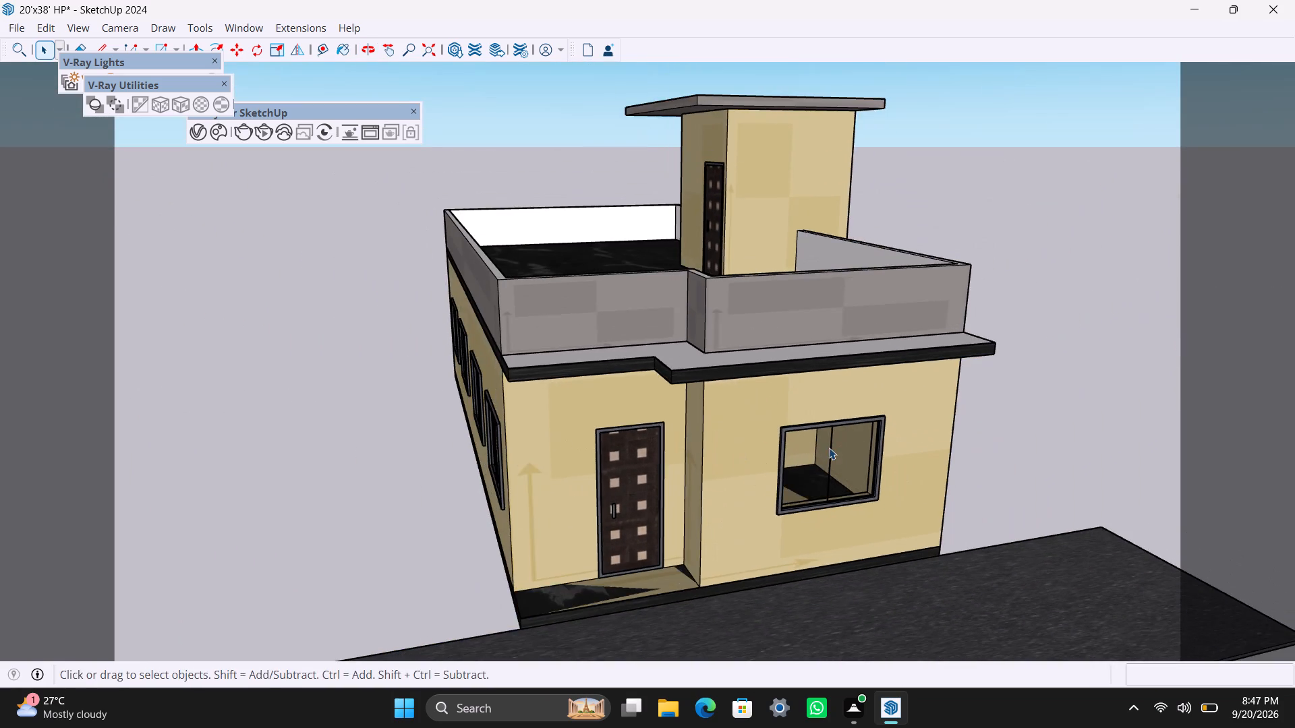
middle_click_drag(829, 445, 545, 418)
scroll(561, 415, "down", 3)
scroll(642, 430, "up", 6)
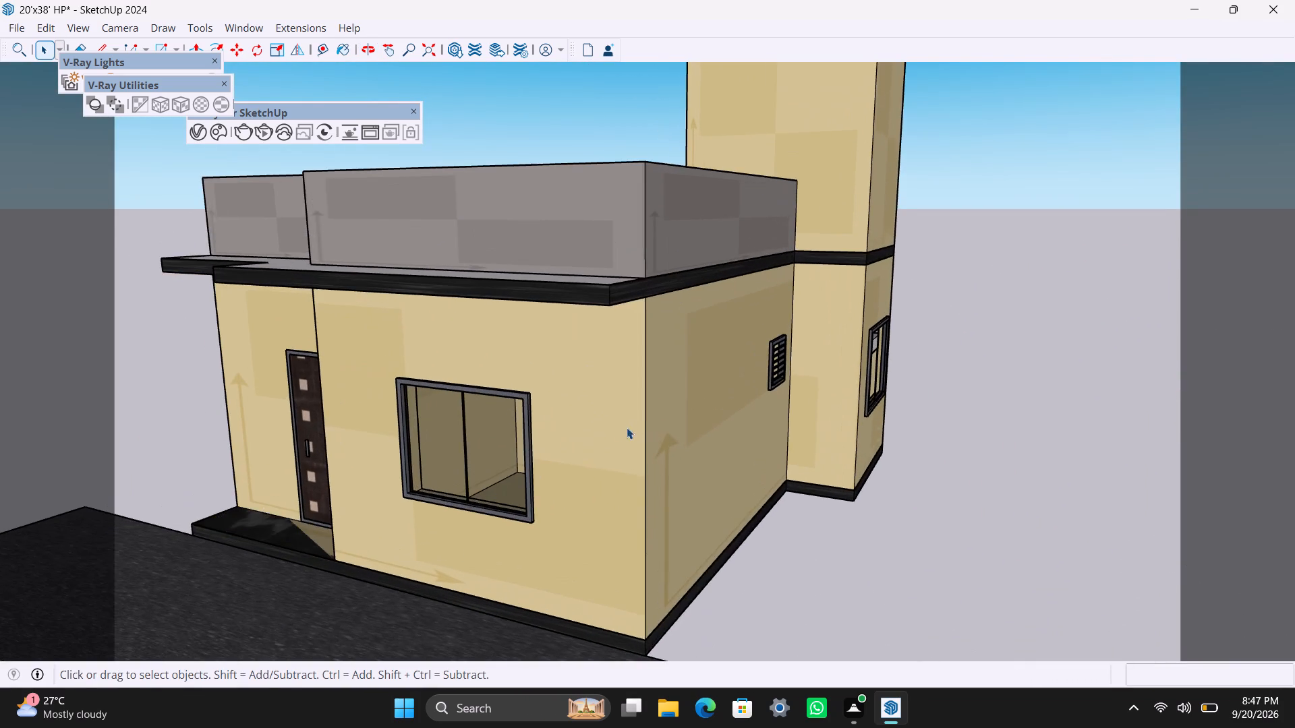
middle_click_drag(621, 427, 675, 403)
scroll(675, 403, "down", 4)
scroll(675, 403, "up", 3)
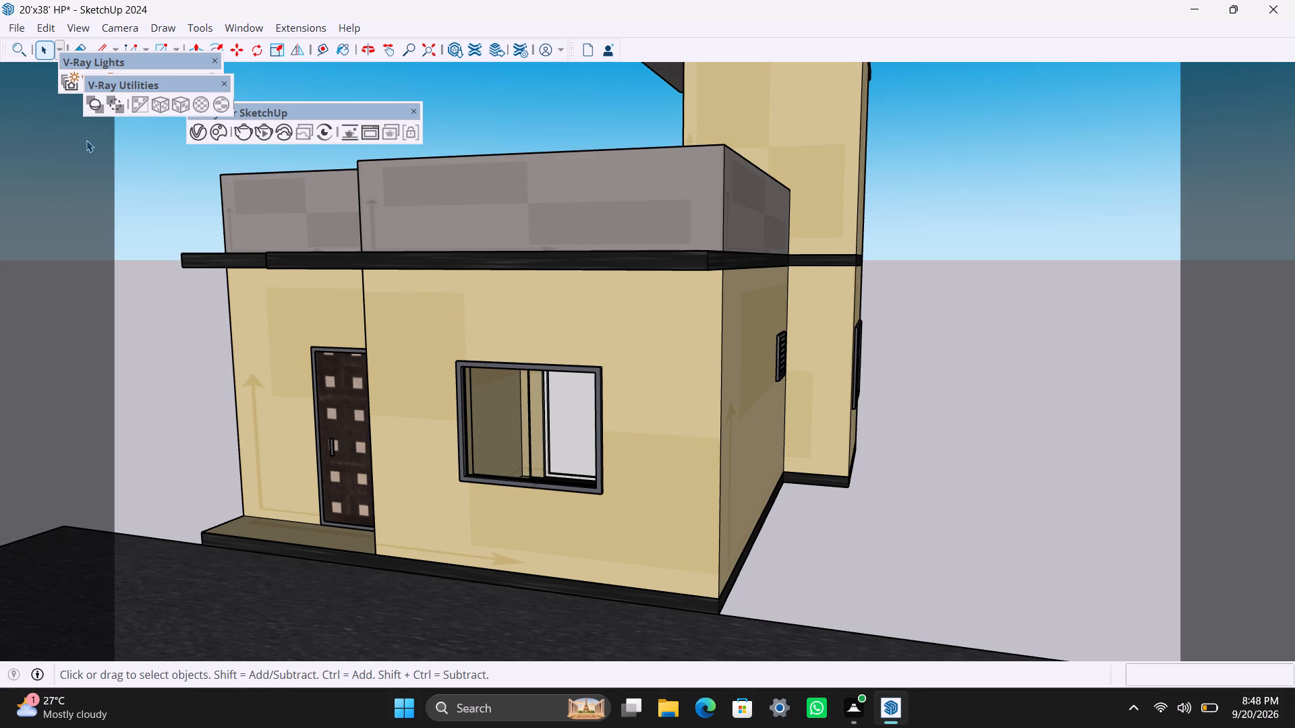
Examine the front elevation of the house, including the entrance door, front window, projecting slab and road.
scroll(548, 278, "down", 5)
scroll(544, 309, "up", 7)
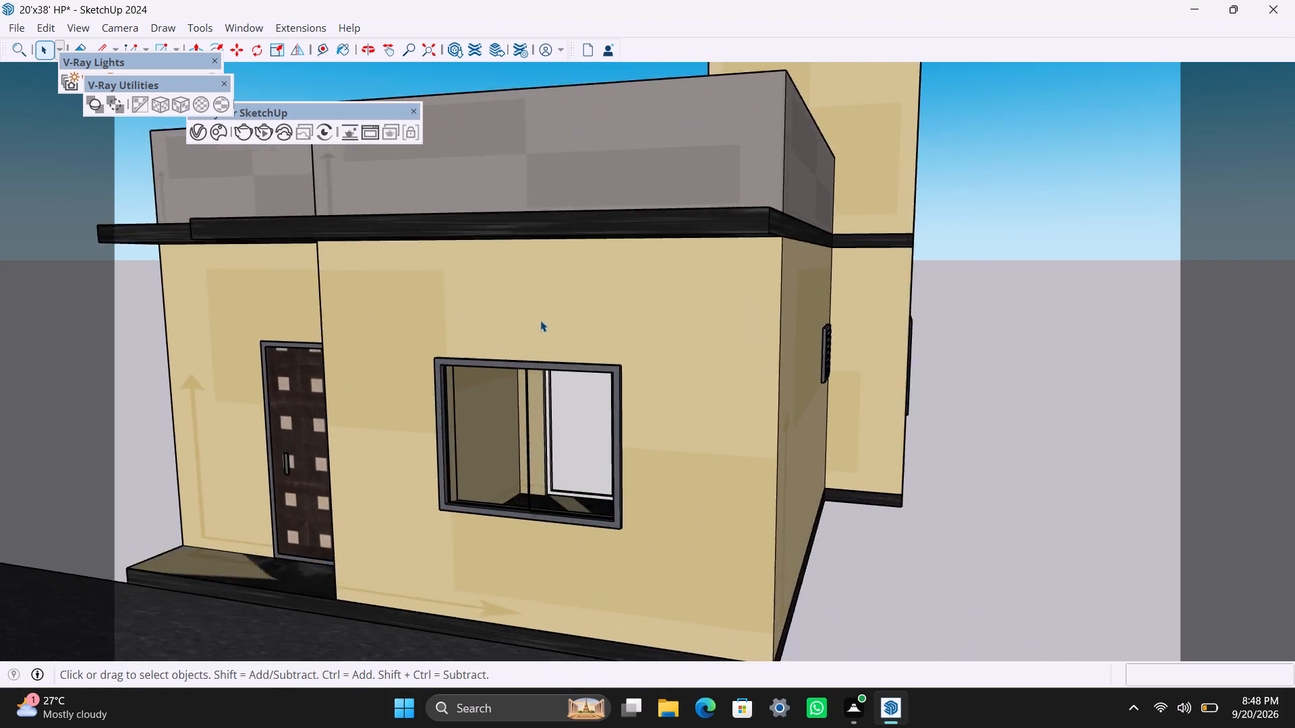
scroll(534, 326, "down", 16)
middle_click_drag(532, 344, 747, 408)
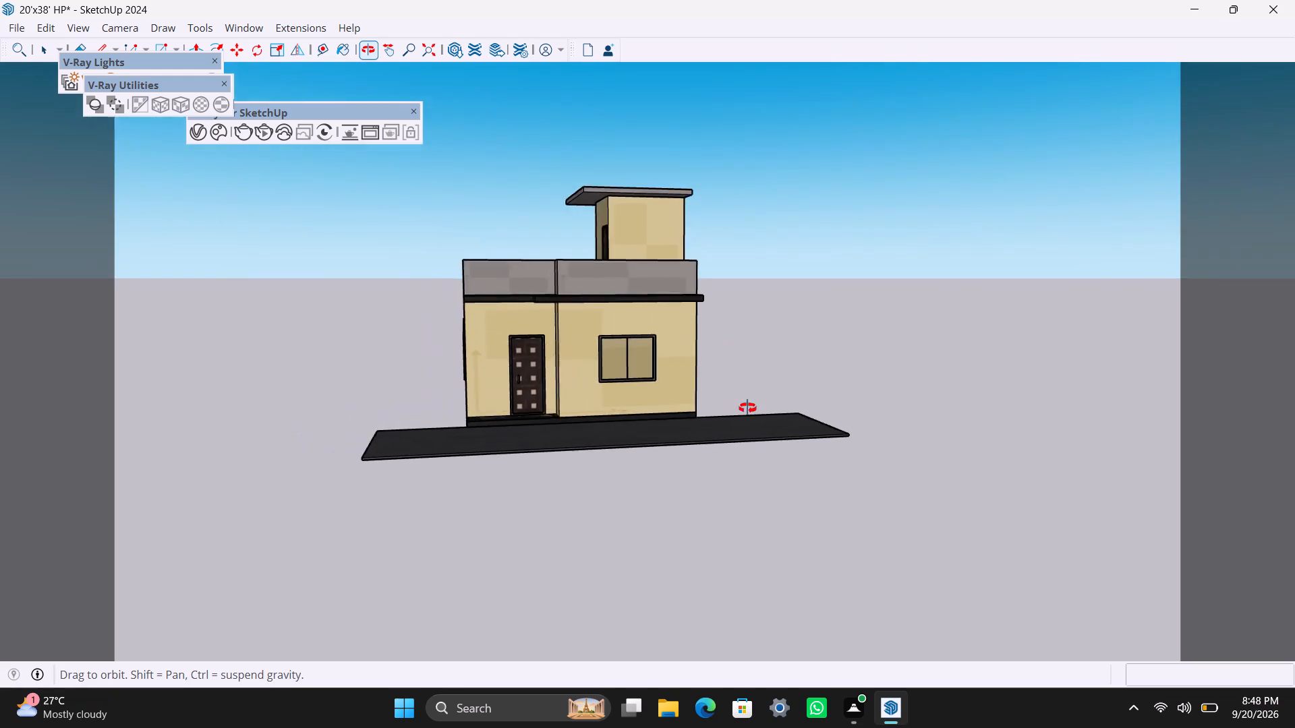
middle_click_drag(747, 408, 800, 367)
scroll(664, 406, "up", 7)
middle_click_drag(673, 350, 683, 367)
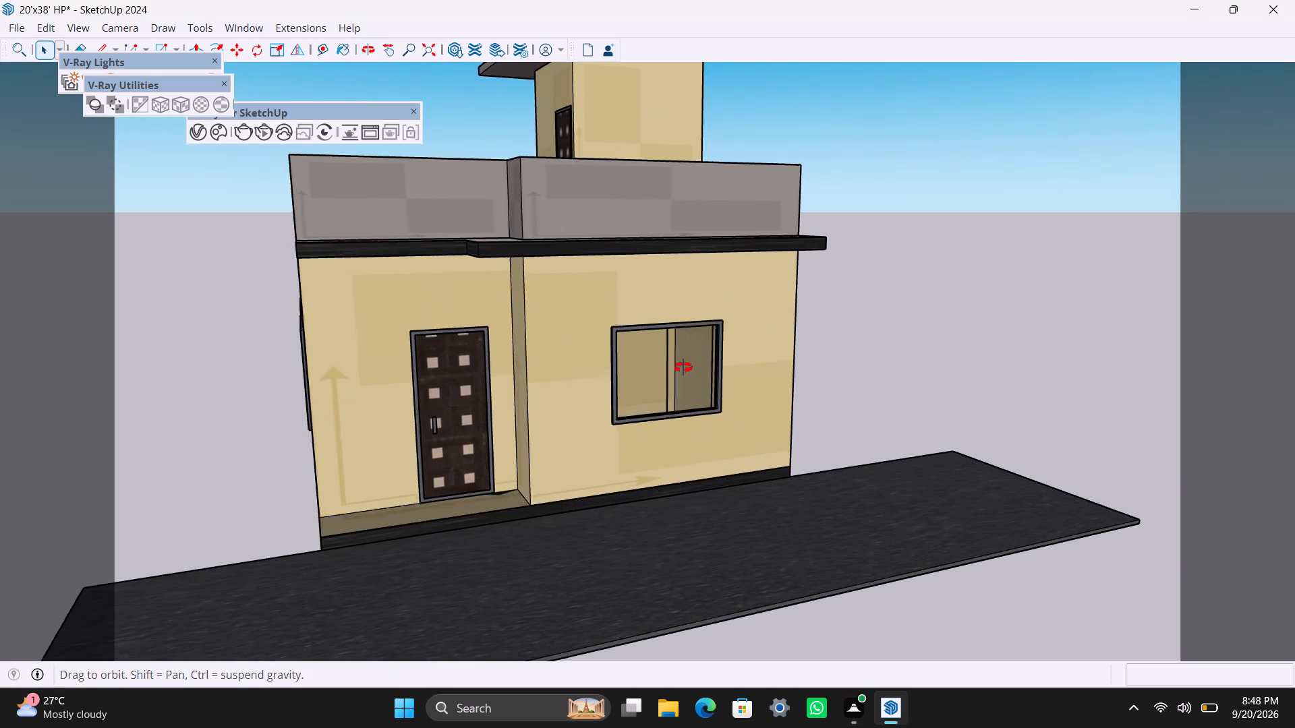
middle_click_drag(683, 367, 706, 408)
scroll(709, 397, "down", 7)
scroll(711, 370, "up", 5)
scroll(712, 355, "down", 3)
middle_click_drag(712, 355, 359, 394)
Inspect the roof terrace, parapet walls and stair tower of the house from above on both front corners.
scroll(482, 342, "up", 2)
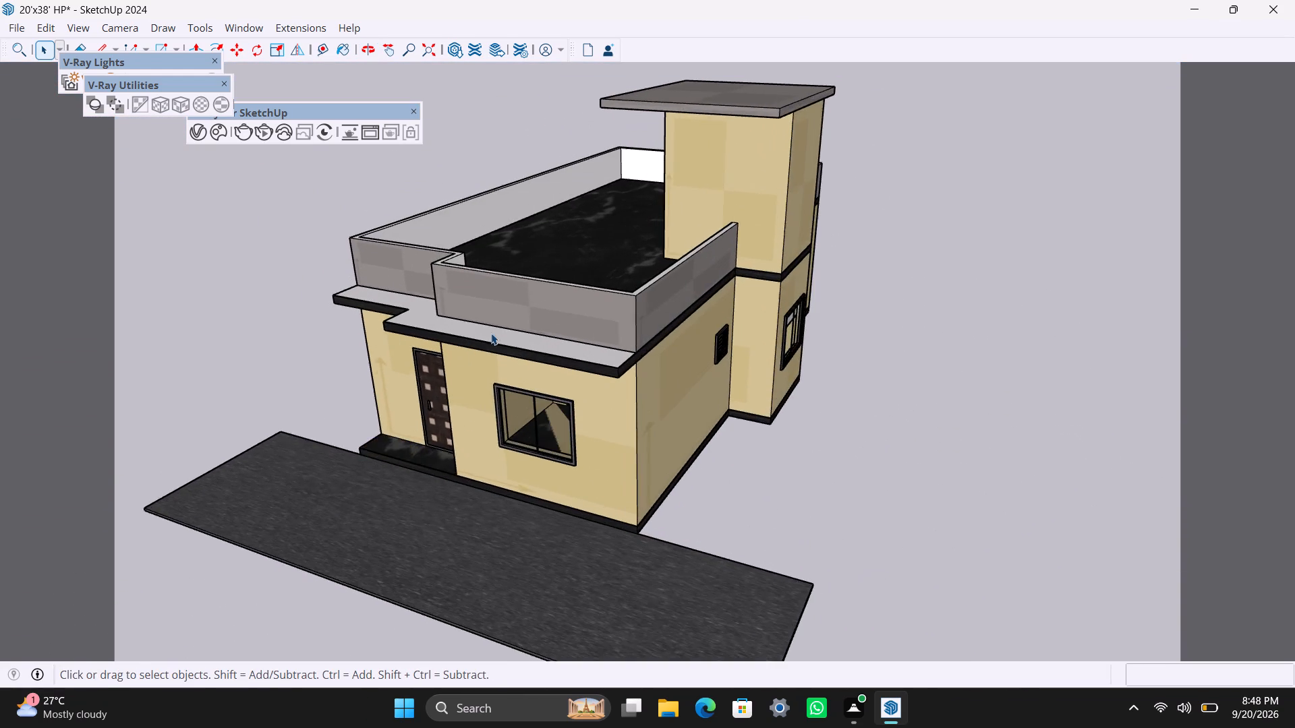
scroll(514, 307, "down", 3)
scroll(529, 299, "up", 4)
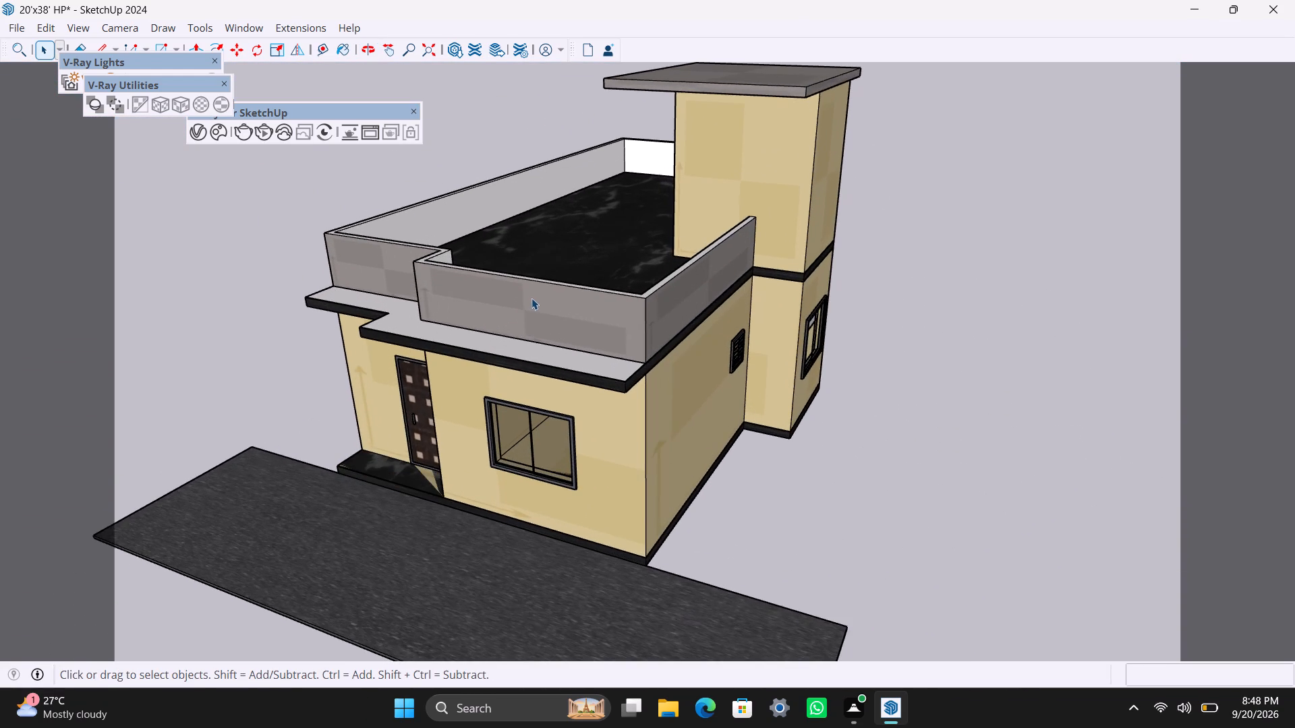
middle_click_drag(531, 298, 905, 351)
scroll(746, 309, "down", 4)
scroll(671, 309, "up", 6)
scroll(669, 308, "down", 9)
scroll(669, 307, "up", 6)
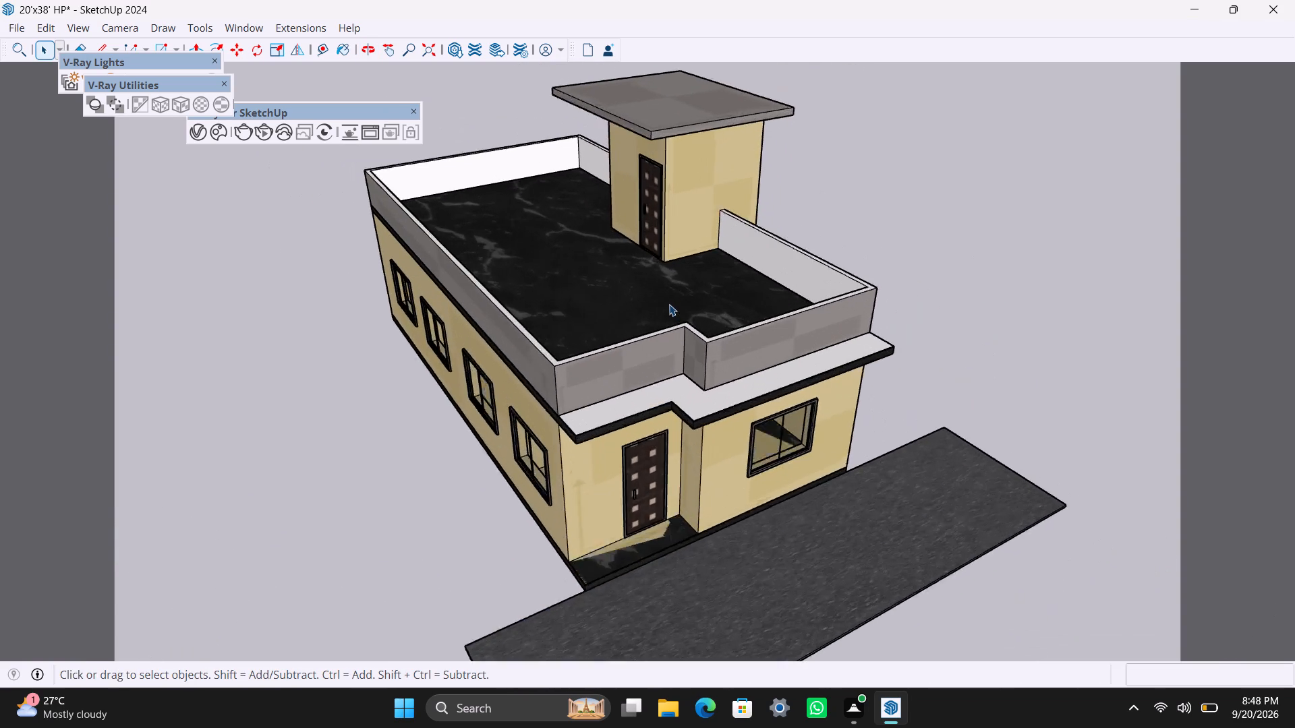
scroll(669, 304, "up", 1)
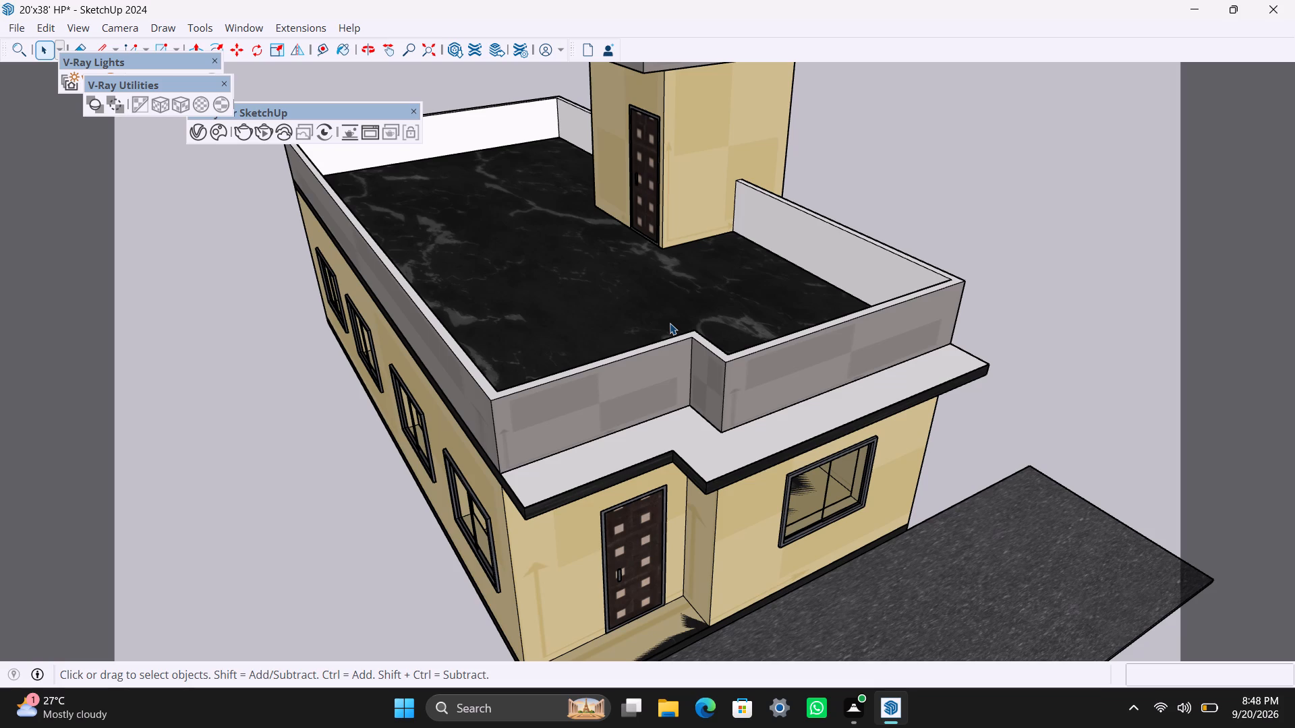
scroll(531, 406, "down", 4)
Examine both long side walls of the house with their windows and ventilator, plus the front entrance.
middle_click_drag(741, 468, 278, 444)
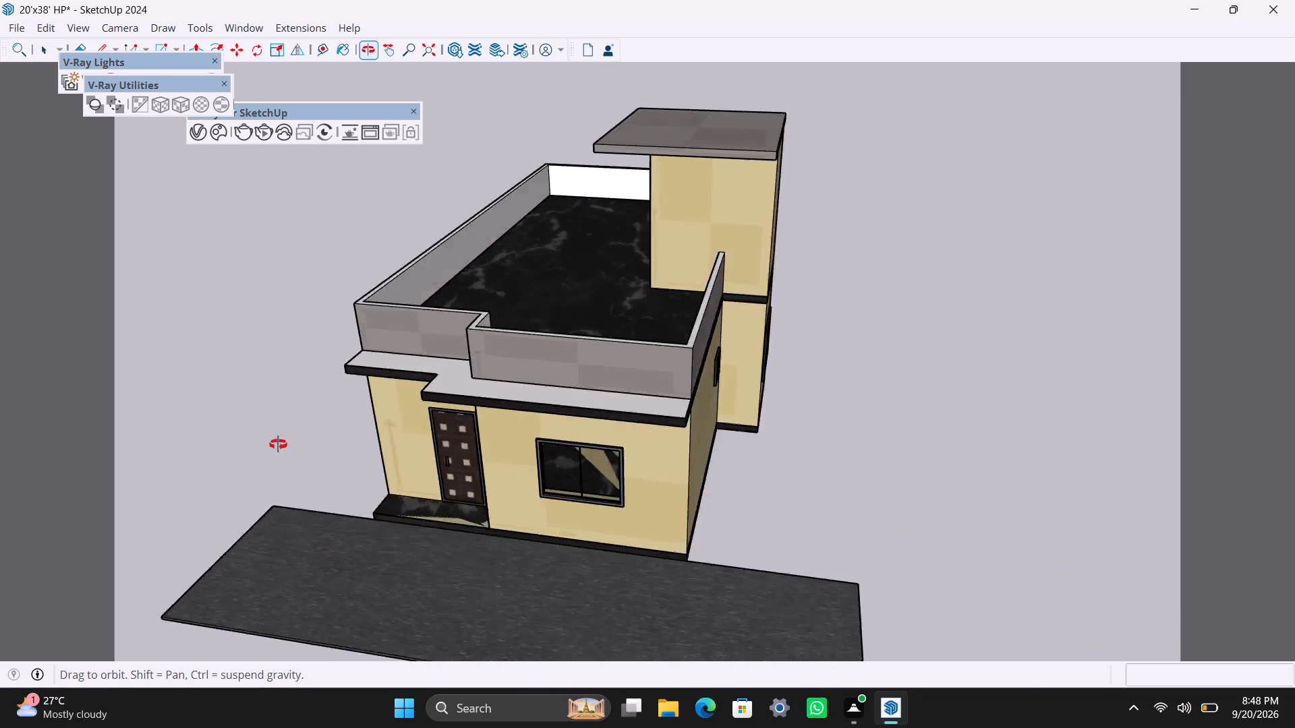
middle_click_drag(278, 444, 256, 444)
scroll(421, 465, "up", 3)
middle_click_drag(474, 544, 326, 551)
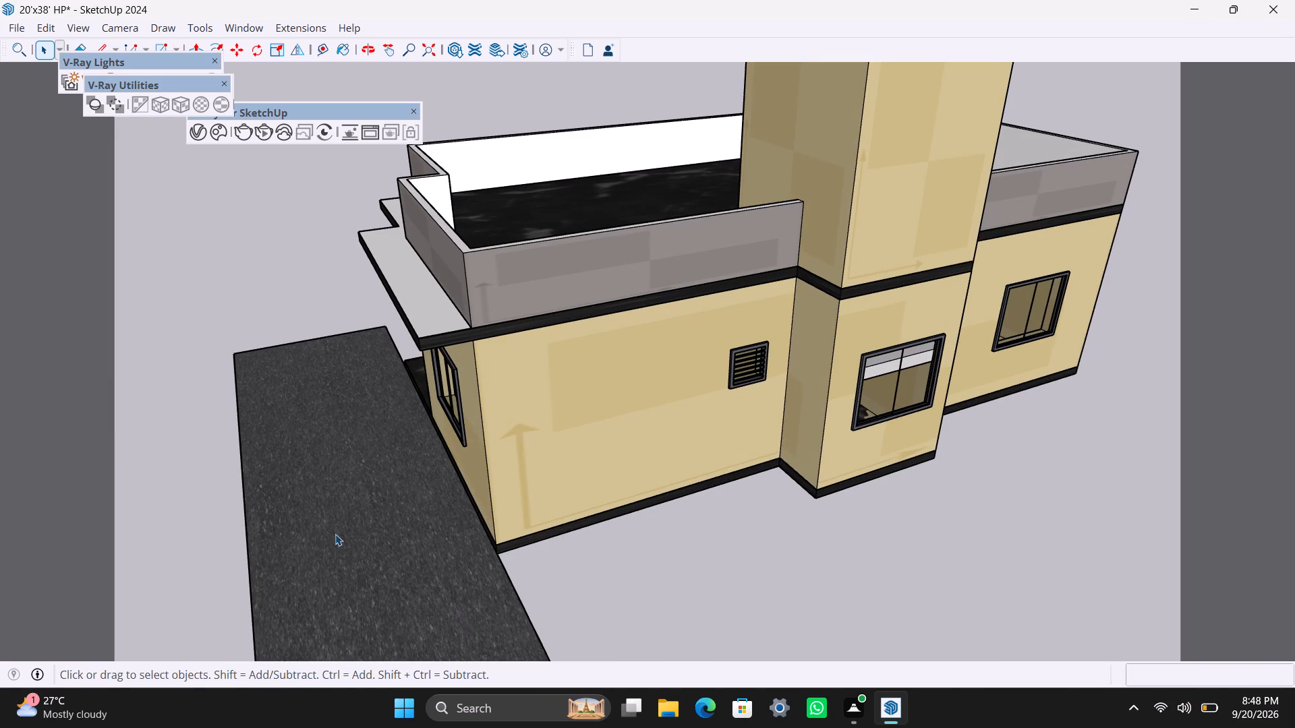
scroll(235, 343, "down", 5)
middle_click_drag(253, 409, 751, 413)
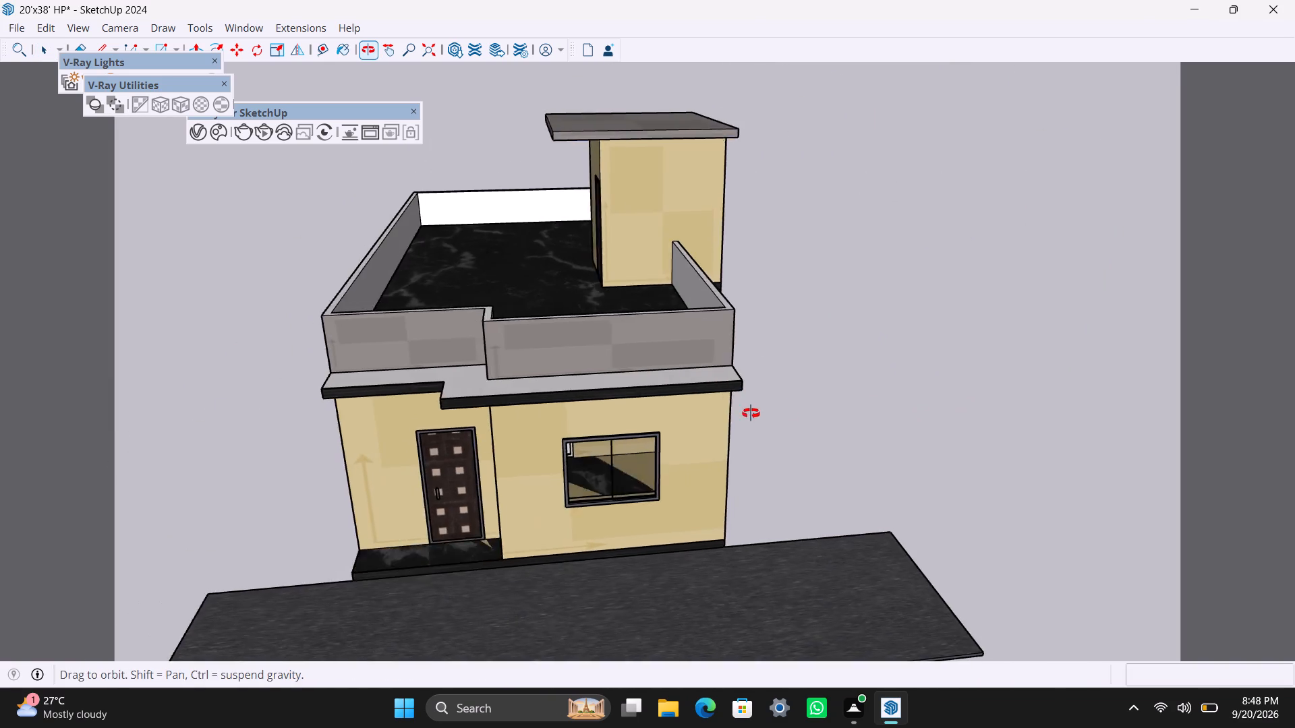
middle_click_drag(751, 413, 776, 409)
scroll(460, 501, "up", 2)
middle_click_drag(320, 553, 446, 556)
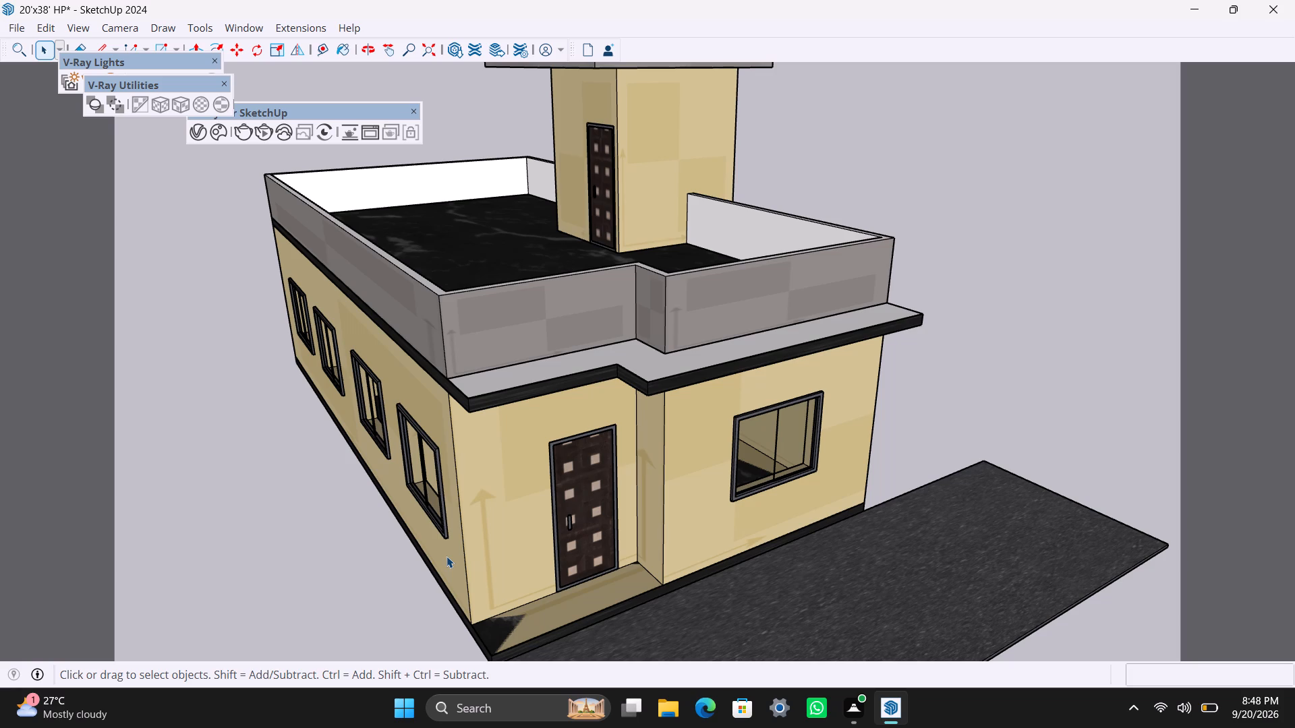
scroll(392, 552, "down", 2)
scroll(397, 551, "up", 7)
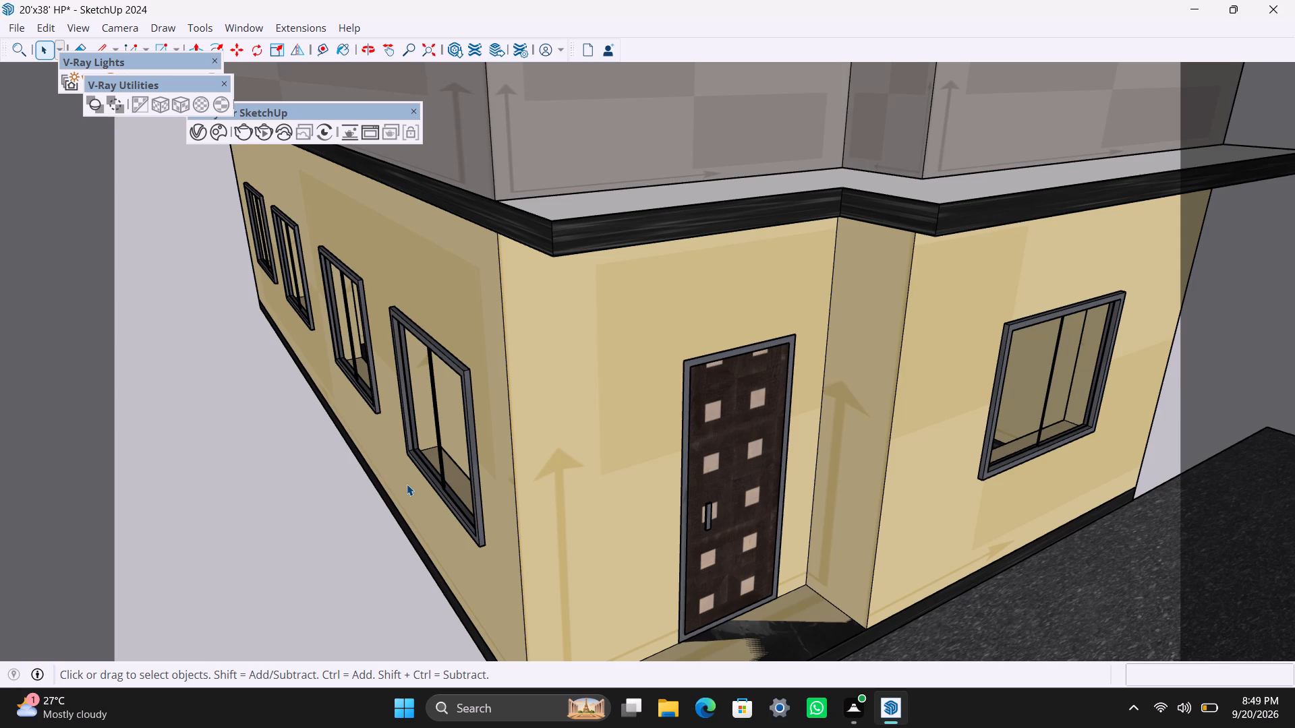
scroll(225, 458, "down", 7)
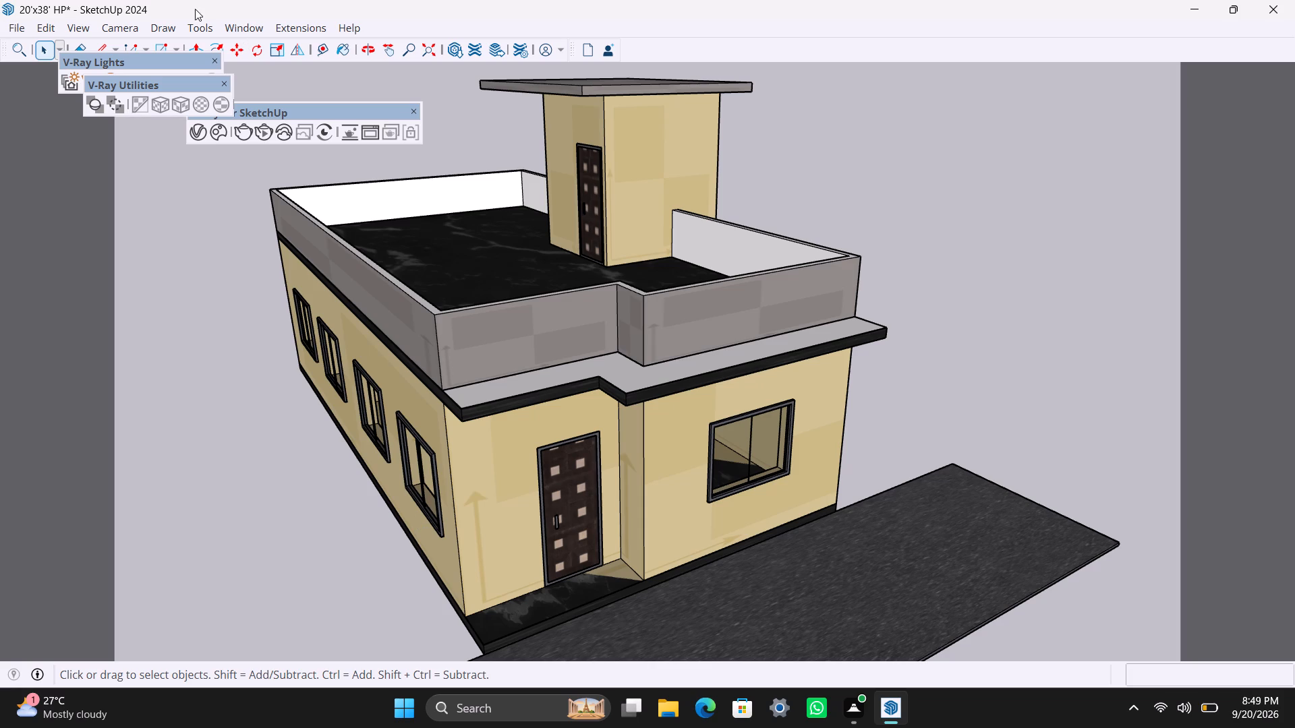
Review the whole house with the road, checking the front window, projecting slab and entrance from both corners.
scroll(195, 18, "down", 3)
scroll(473, 727, "down", 5)
scroll(440, 435, "down", 14)
middle_click_drag(625, 497, 345, 499)
scroll(480, 369, "up", 1)
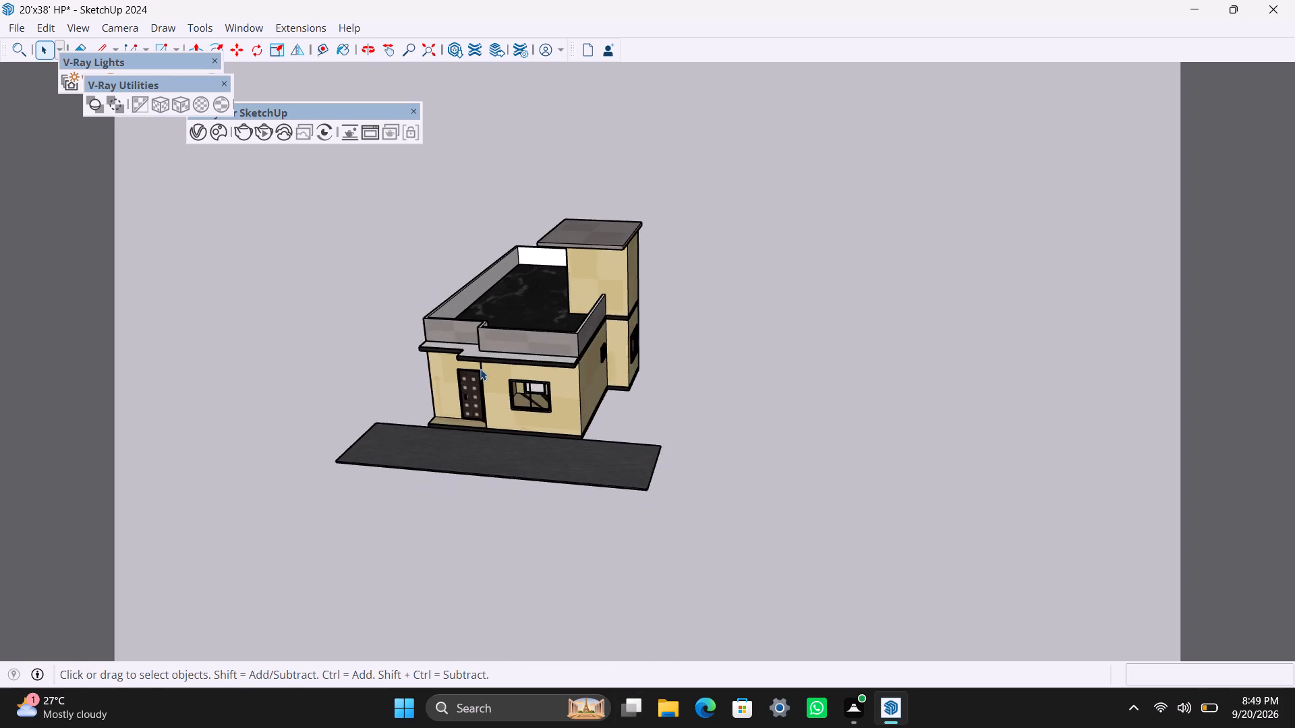
scroll(480, 369, "up", 2)
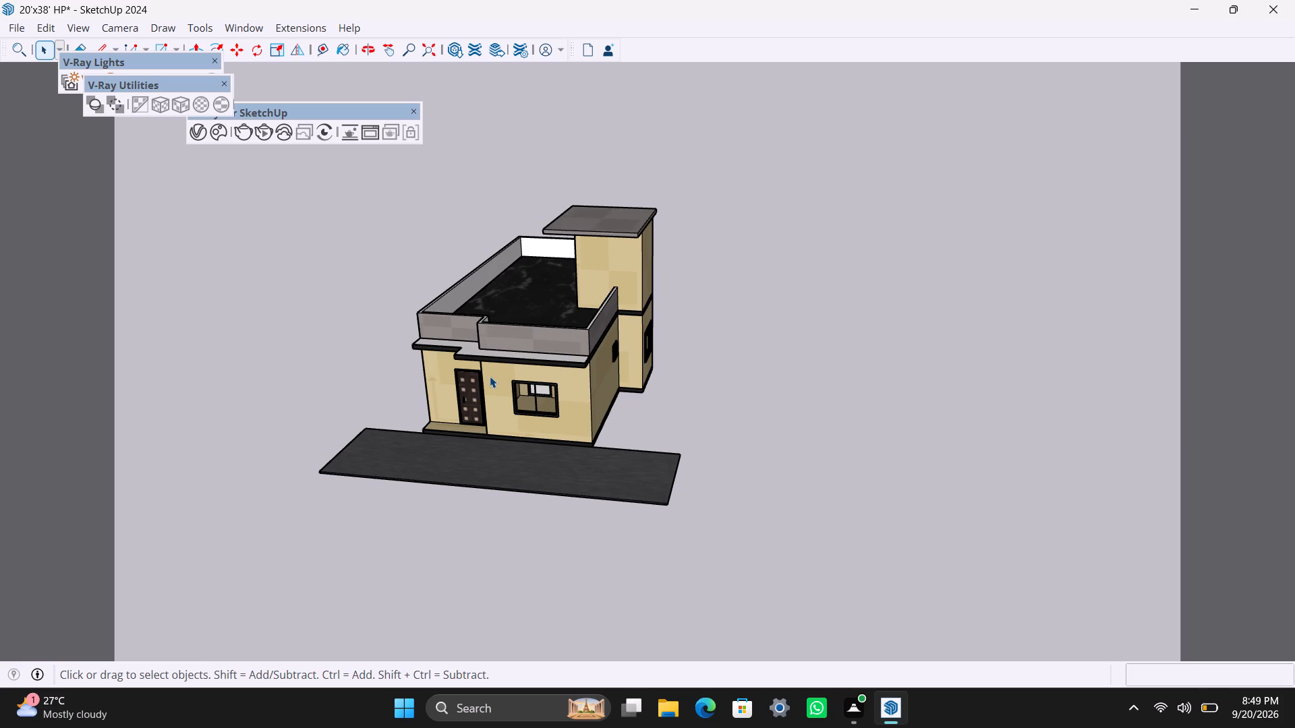
scroll(489, 380, "up", 11)
scroll(661, 472, "down", 4)
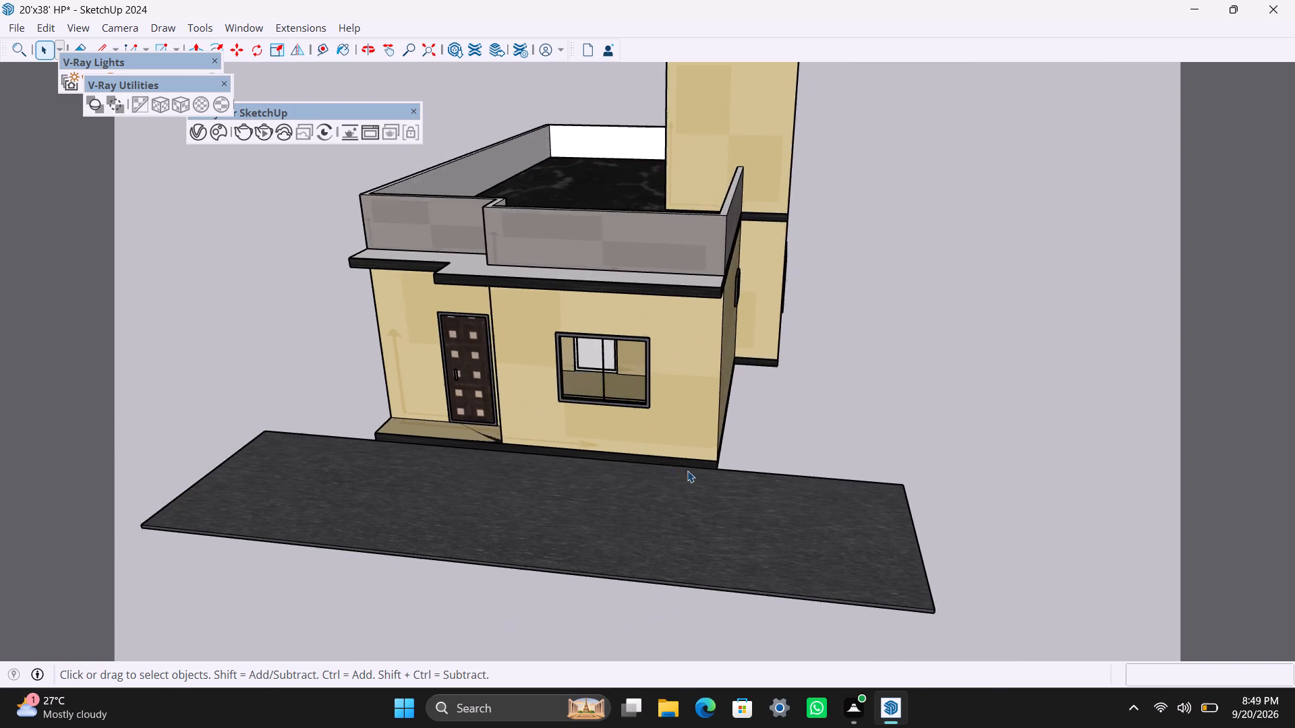
middle_click_drag(686, 471, 466, 562)
scroll(515, 506, "up", 3)
scroll(509, 354, "down", 1)
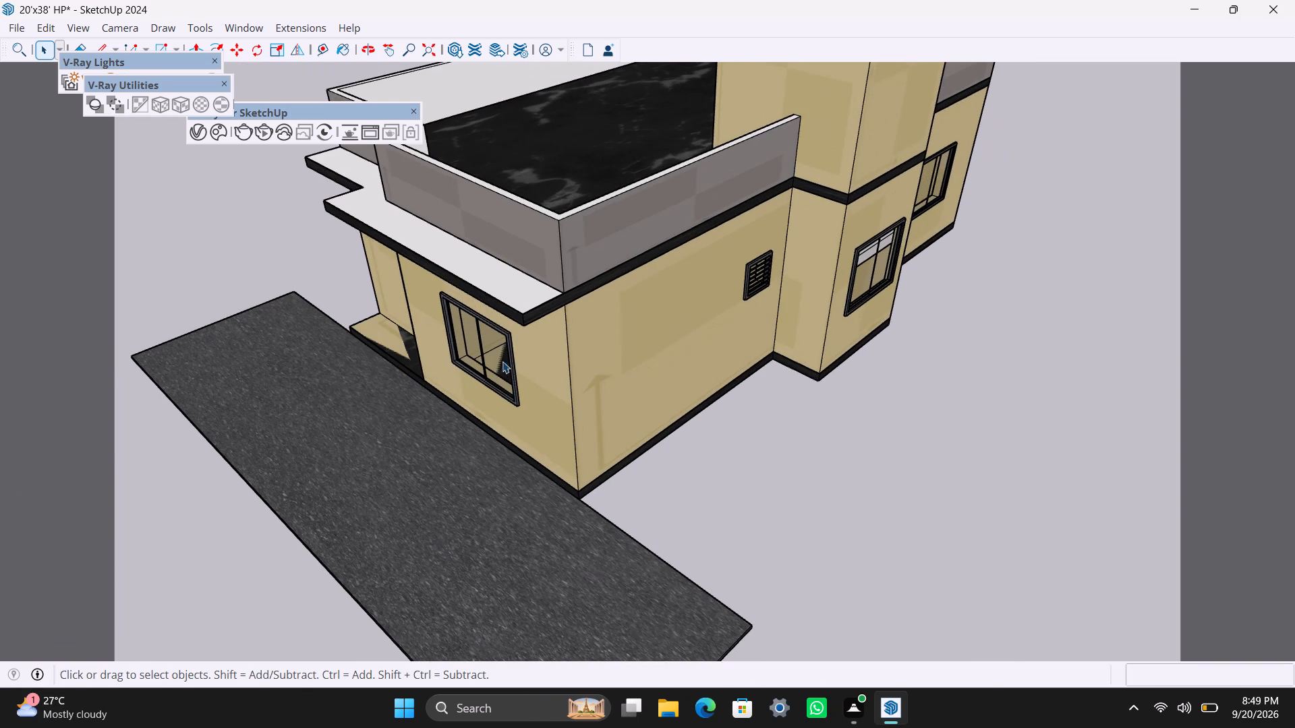
middle_click_drag(500, 364, 629, 450, "shift")
scroll(577, 398, "up", 3)
scroll(581, 334, "up", 2)
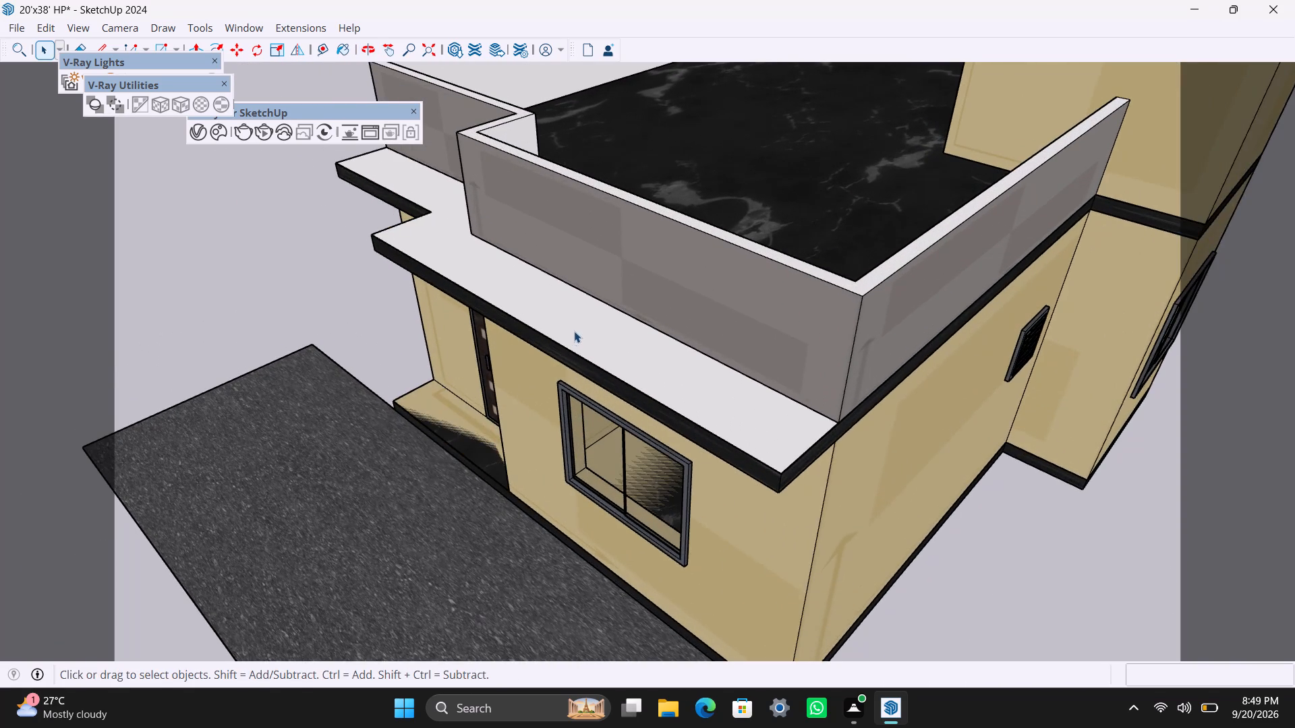
middle_click_drag(571, 335, 1008, 251)
scroll(718, 325, "down", 6)
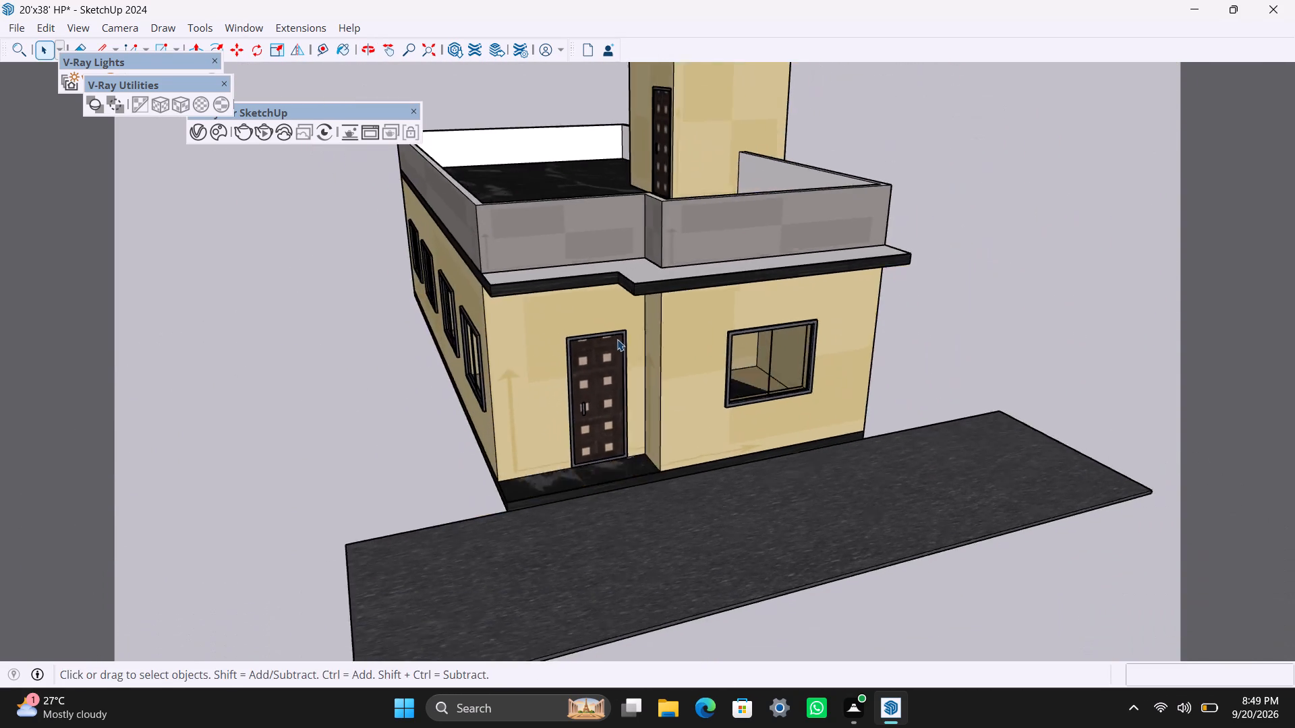
Inspect the terrace floor, parapet, stair tower and side-wall windows from raised viewpoints around the house.
scroll(617, 339, "down", 2)
middle_click_drag(573, 362, 737, 305)
scroll(666, 303, "up", 7)
middle_click_drag(736, 296, 637, 395)
scroll(643, 320, "down", 8)
scroll(641, 299, "up", 4)
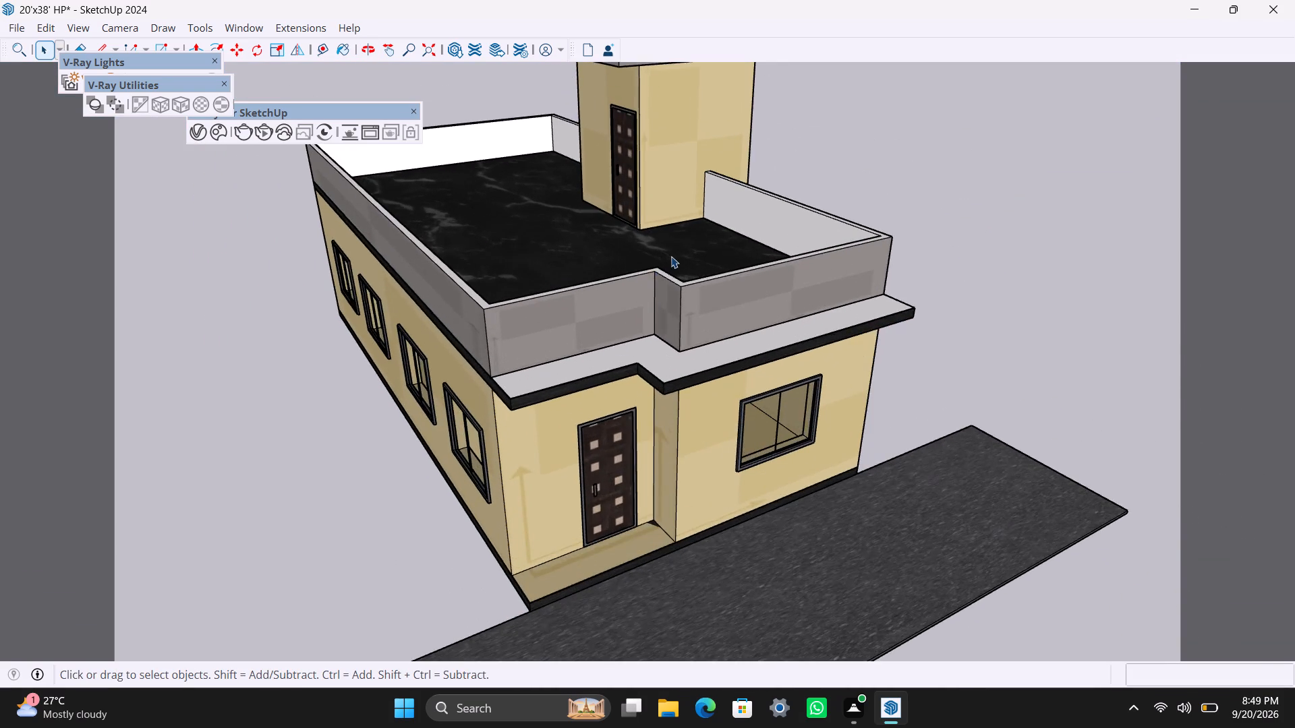
scroll(671, 255, "up", 3)
middle_click_drag(785, 231, 583, 292)
scroll(606, 286, "down", 3)
middle_click_drag(657, 326, 542, 342)
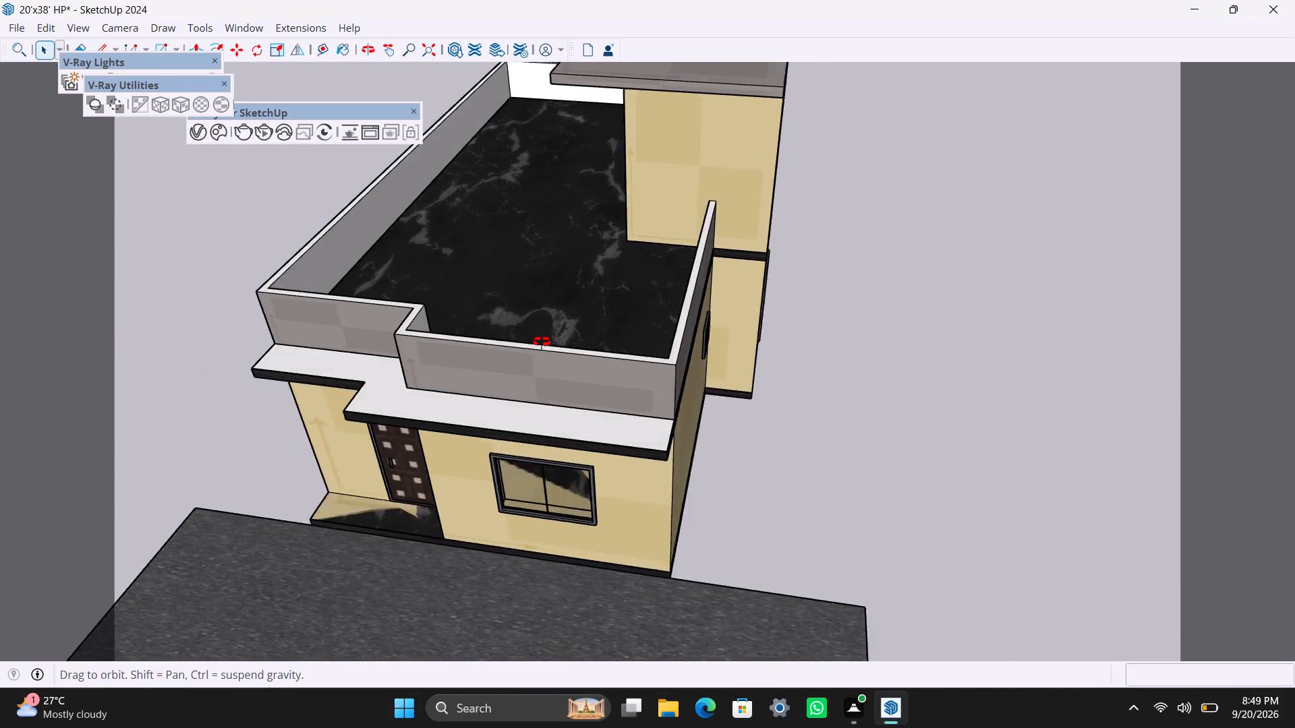
middle_click_drag(542, 342, 471, 363)
scroll(473, 334, "down", 5)
middle_click_drag(505, 374, 444, 338)
scroll(533, 432, "up", 6)
scroll(521, 340, "down", 5)
middle_click_drag(540, 334, 571, 398)
scroll(540, 334, "up", 1, "shift")
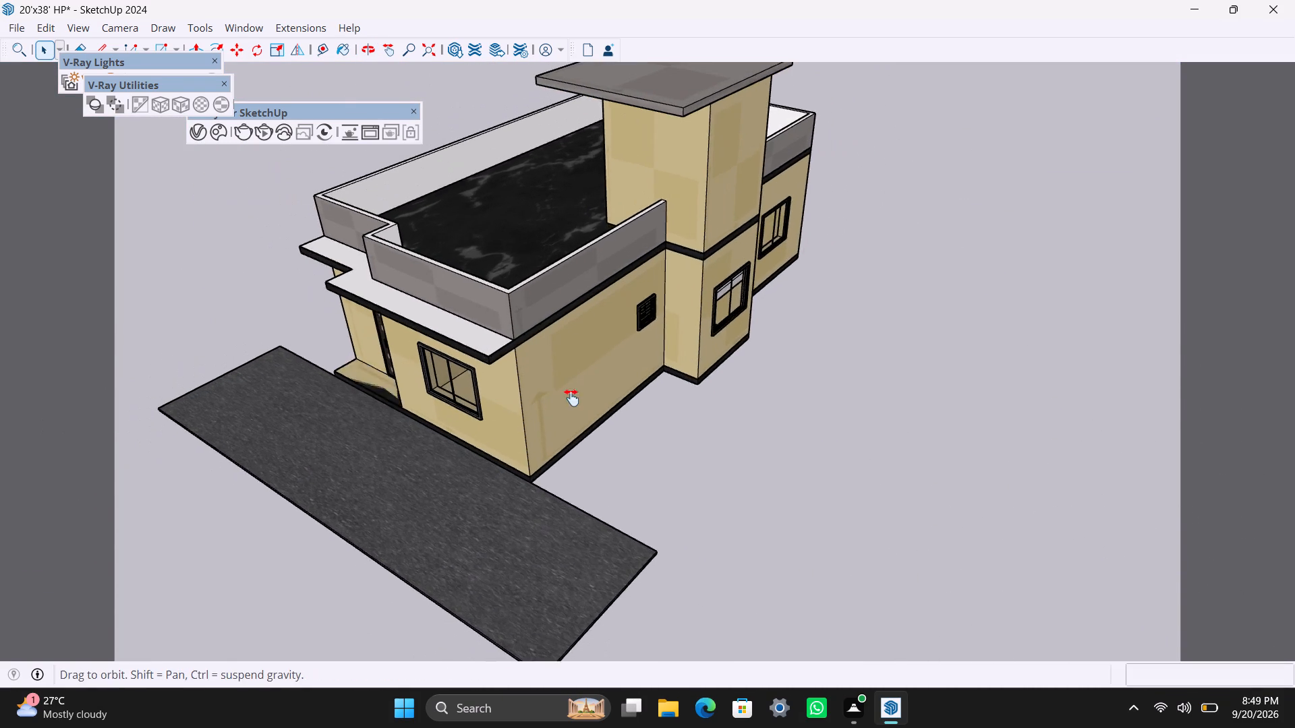
middle_click_drag(571, 398, 578, 425)
scroll(567, 367, "up", 6)
middle_click_drag(570, 416, 645, 429)
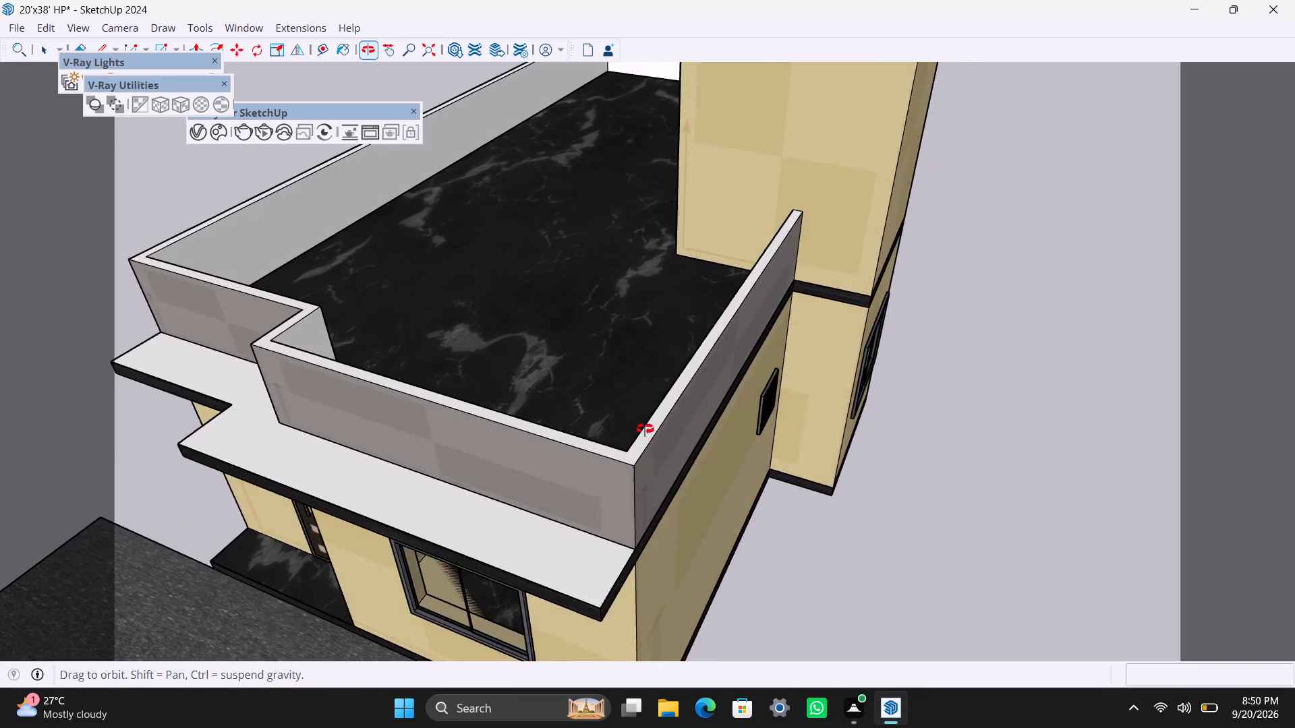
middle_click_drag(645, 429, 645, 425)
scroll(589, 354, "down", 7)
scroll(574, 344, "up", 4)
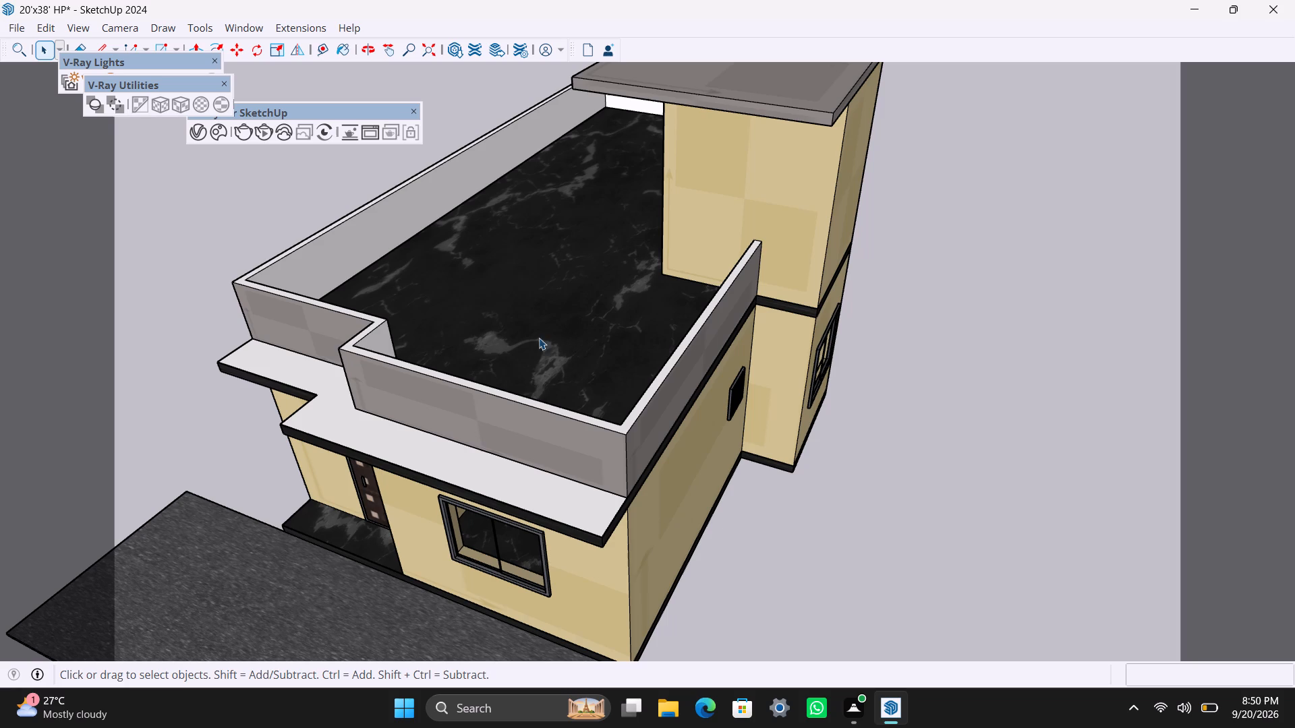
scroll(571, 349, "down", 2)
scroll(571, 349, "up", 2)
scroll(478, 434, "down", 3)
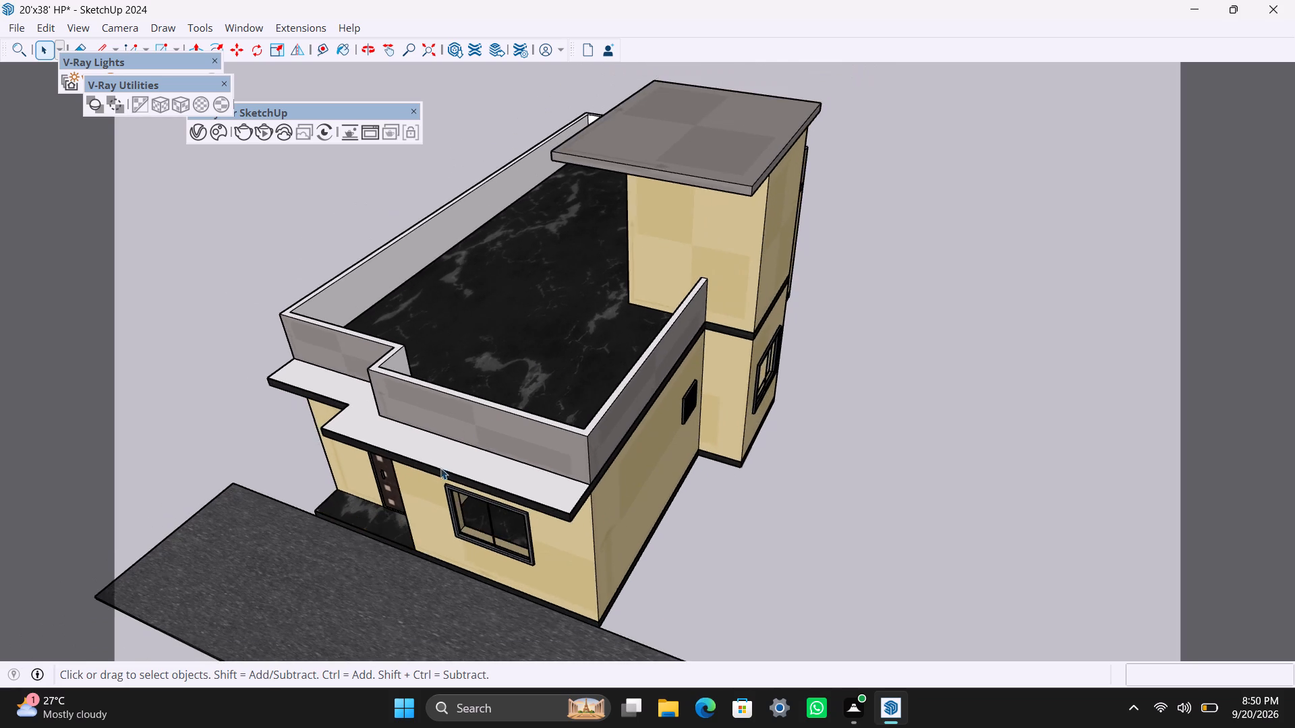
middle_click_drag(440, 468, 932, 381)
scroll(710, 464, "down", 4)
scroll(549, 510, "up", 8)
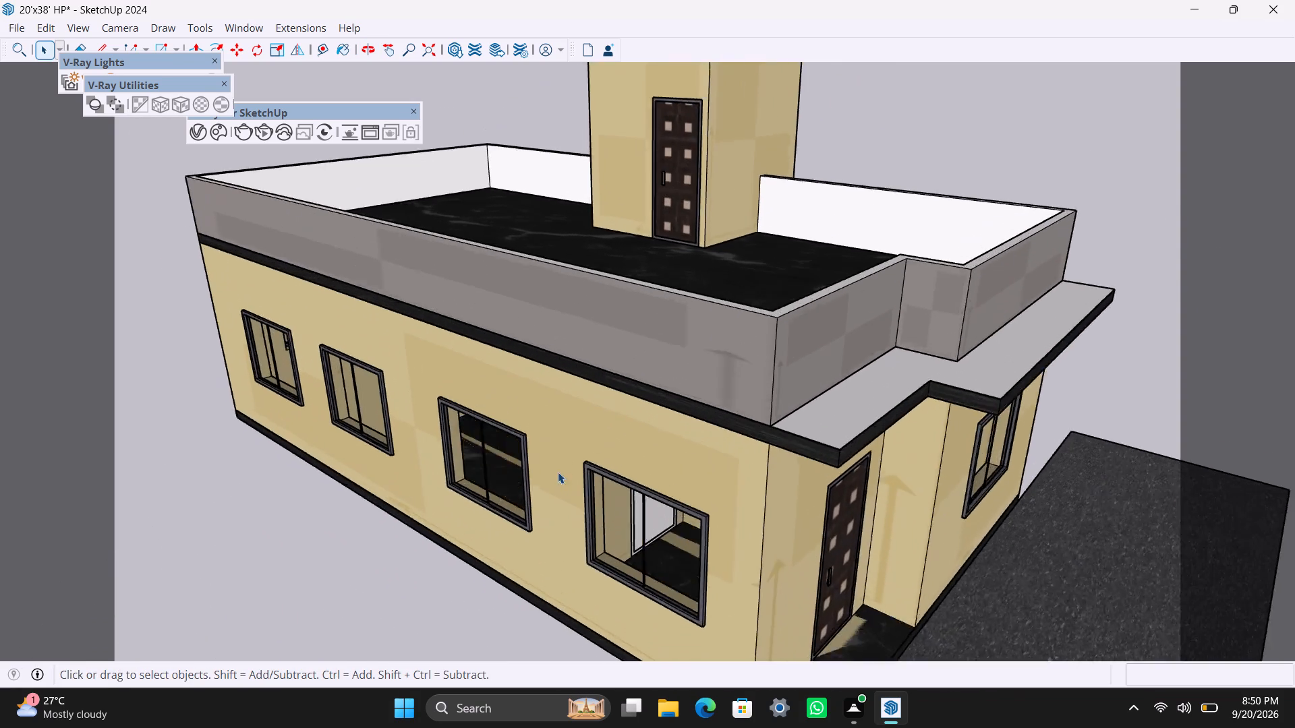
Inspect the parapet, projecting slab and front window from raised viewpoints at both front corners of the house.
scroll(696, 269, "down", 10)
scroll(724, 265, "up", 6)
middle_click_drag(734, 283, 621, 410)
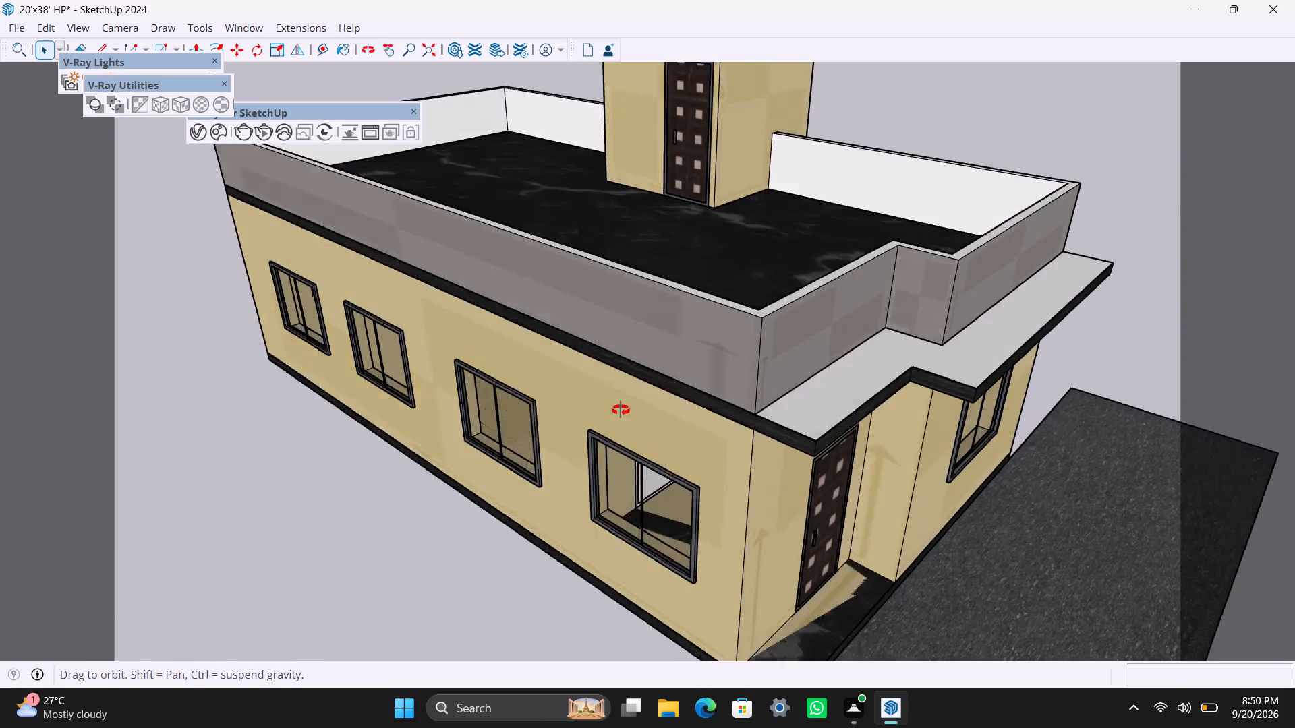
middle_click_drag(621, 410, 410, 392)
scroll(574, 297, "down", 9)
middle_click_drag(834, 372, 409, 470)
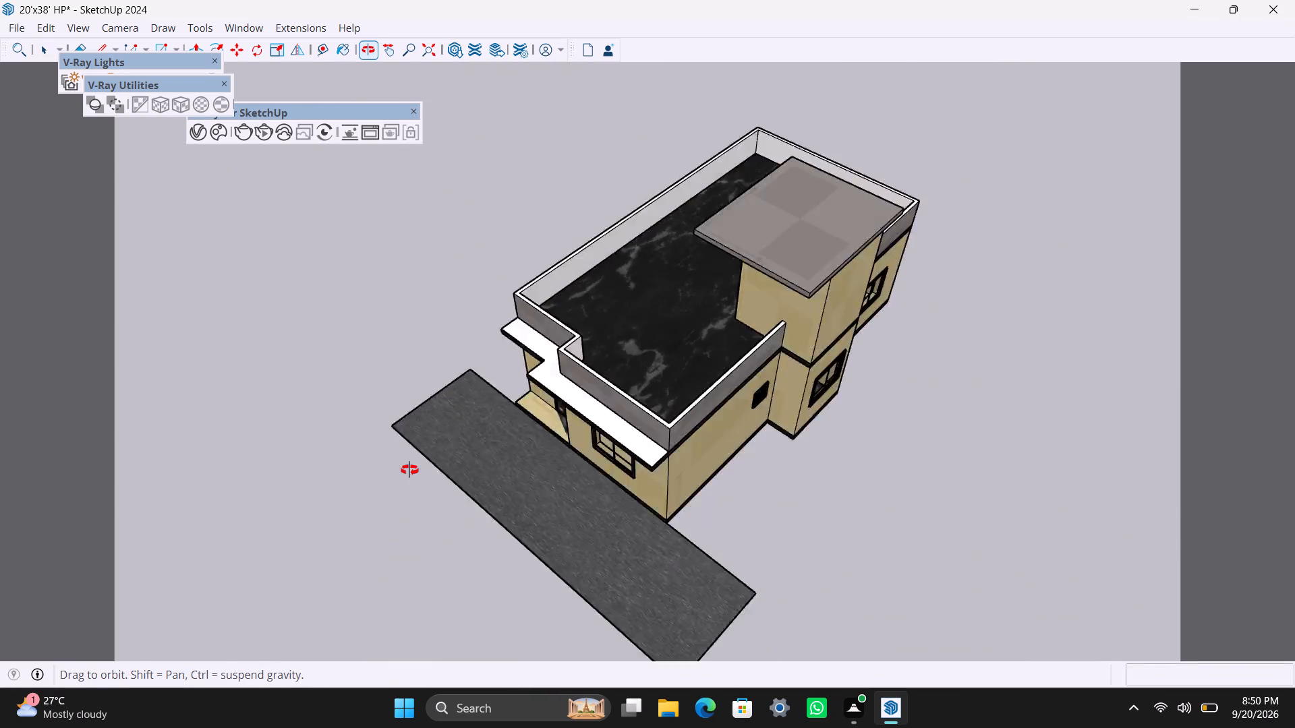
middle_click_drag(409, 470, 415, 344)
scroll(478, 391, "up", 7)
middle_click_drag(502, 436, 663, 454)
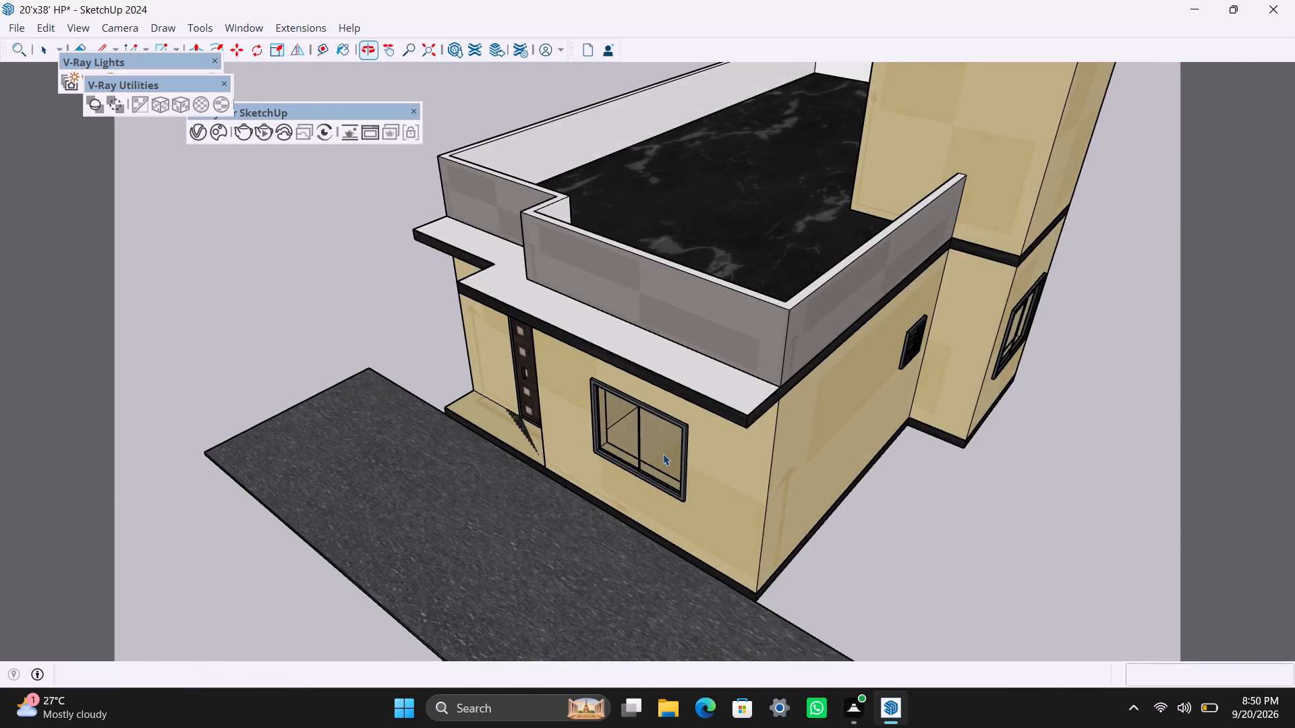
scroll(663, 454, "up", 3)
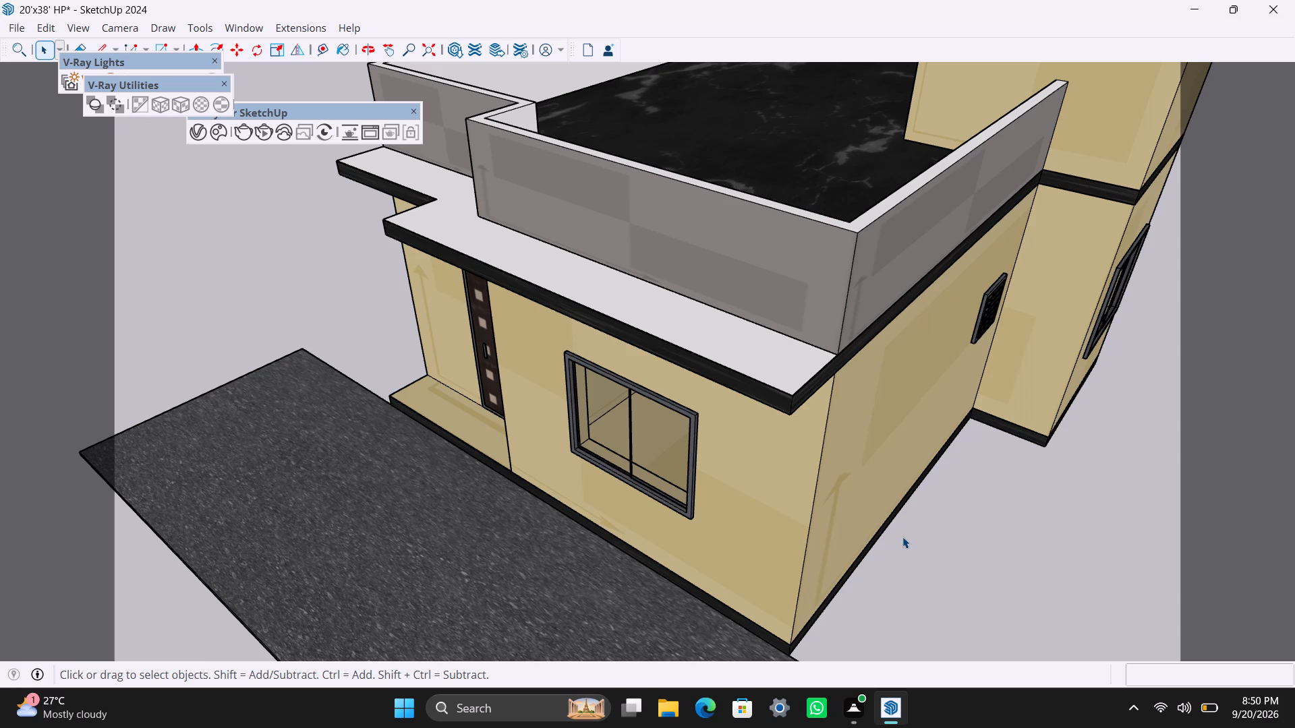
scroll(471, 469, "down", 5)
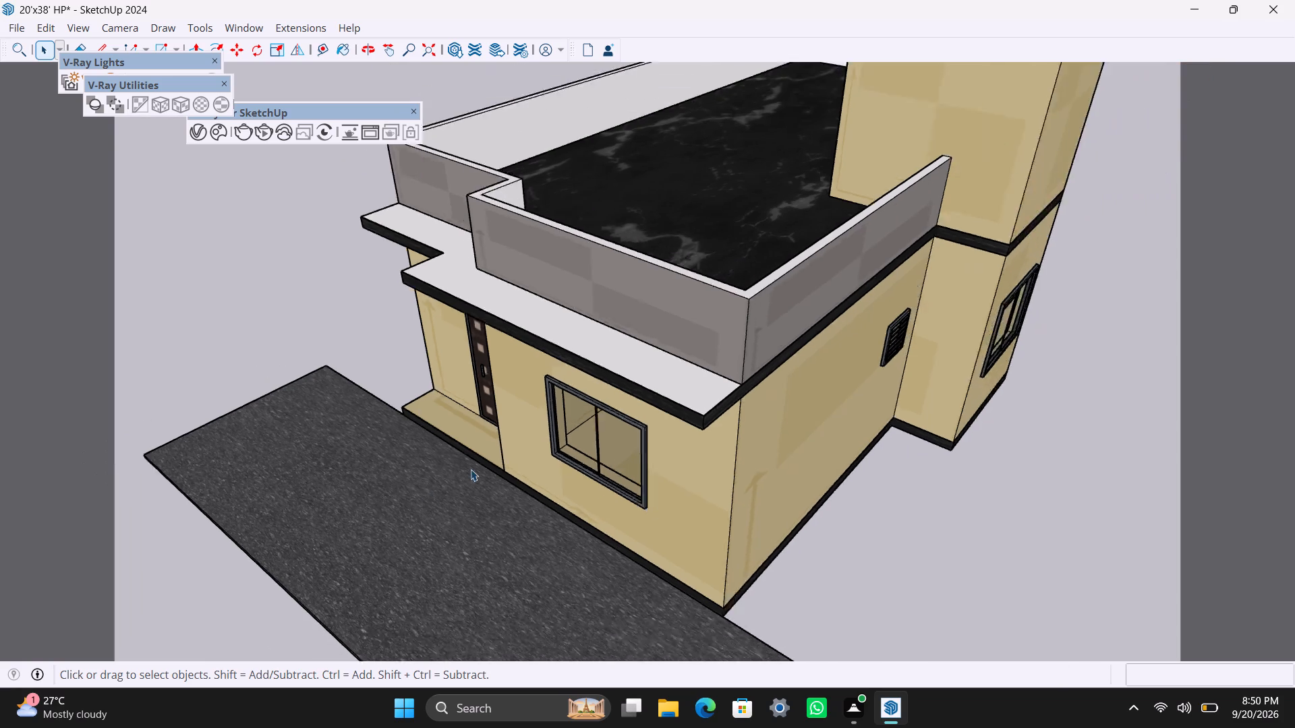
scroll(468, 460, "down", 11)
Examine the entrance corner and the four-window side wall, from a full overview of the house to close range.
middle_click_drag(395, 547, 807, 552)
scroll(459, 710, "up", 4)
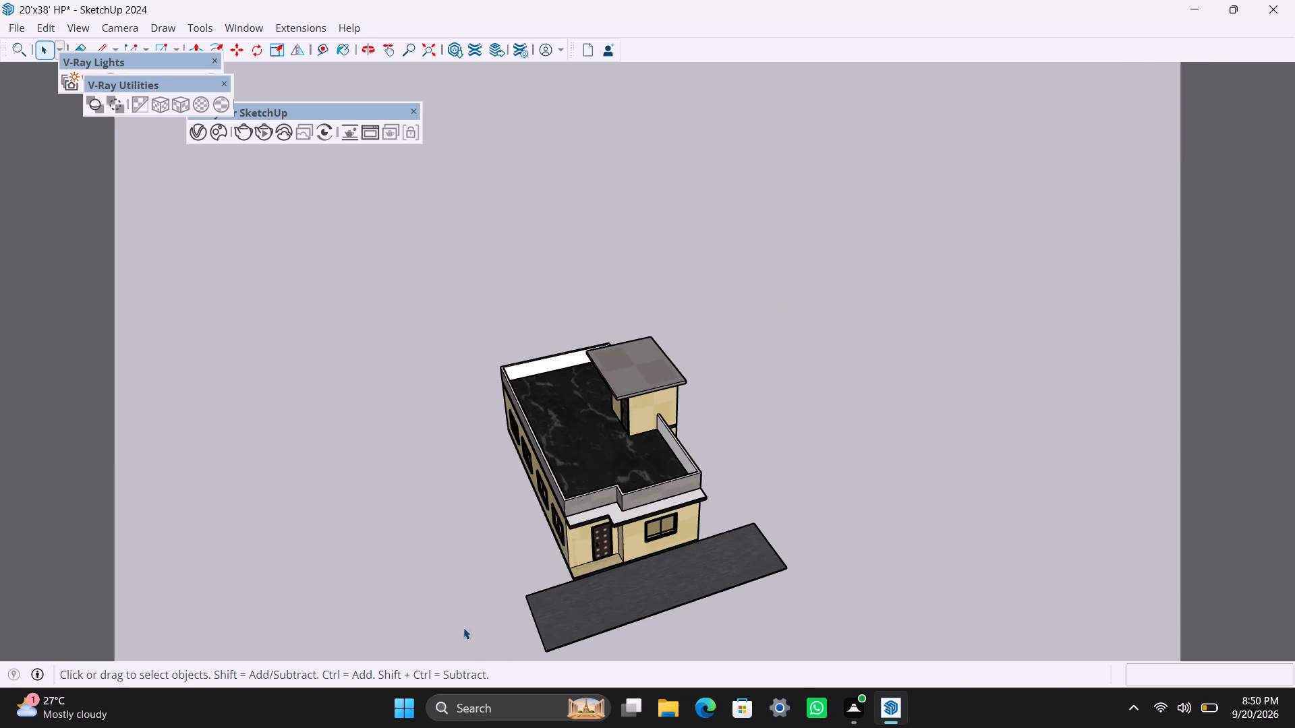
scroll(495, 570, "up", 14)
middle_click_drag(548, 557, 530, 489)
scroll(528, 487, "down", 5)
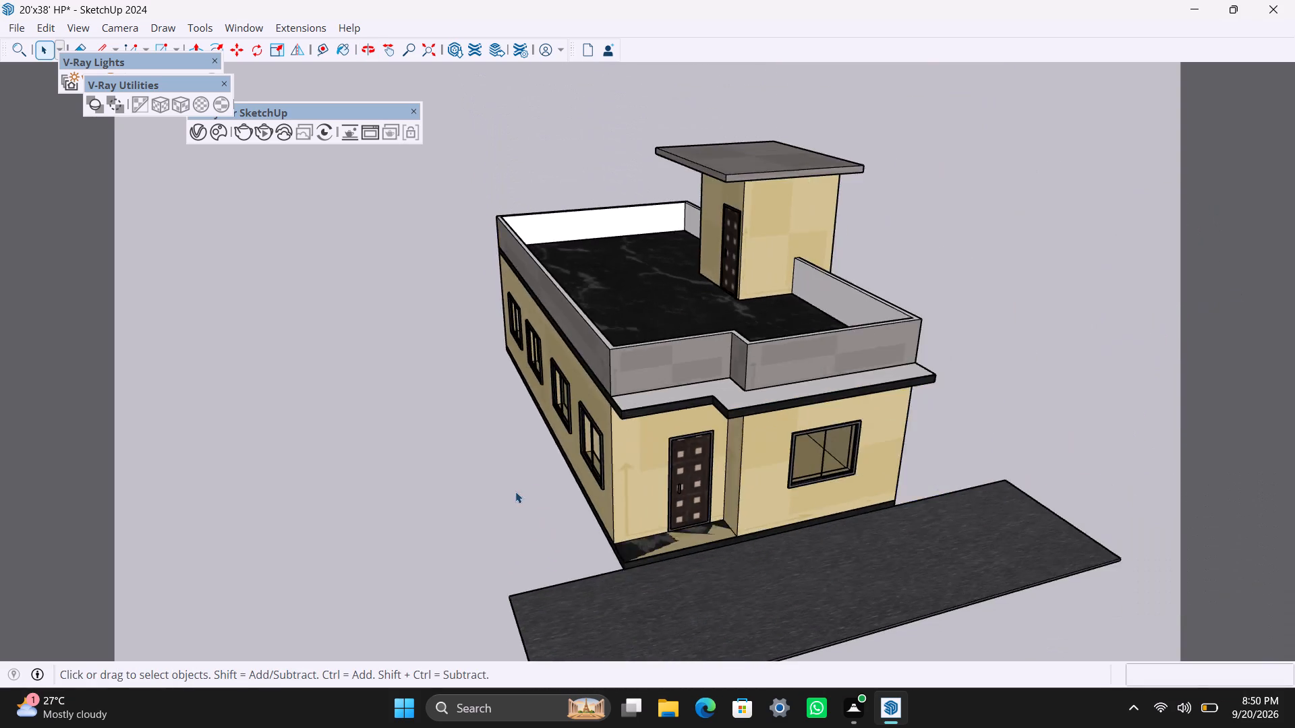
scroll(515, 491, "down", 5)
middle_click_drag(515, 475, 711, 431)
scroll(683, 433, "up", 9)
scroll(629, 455, "up", 3)
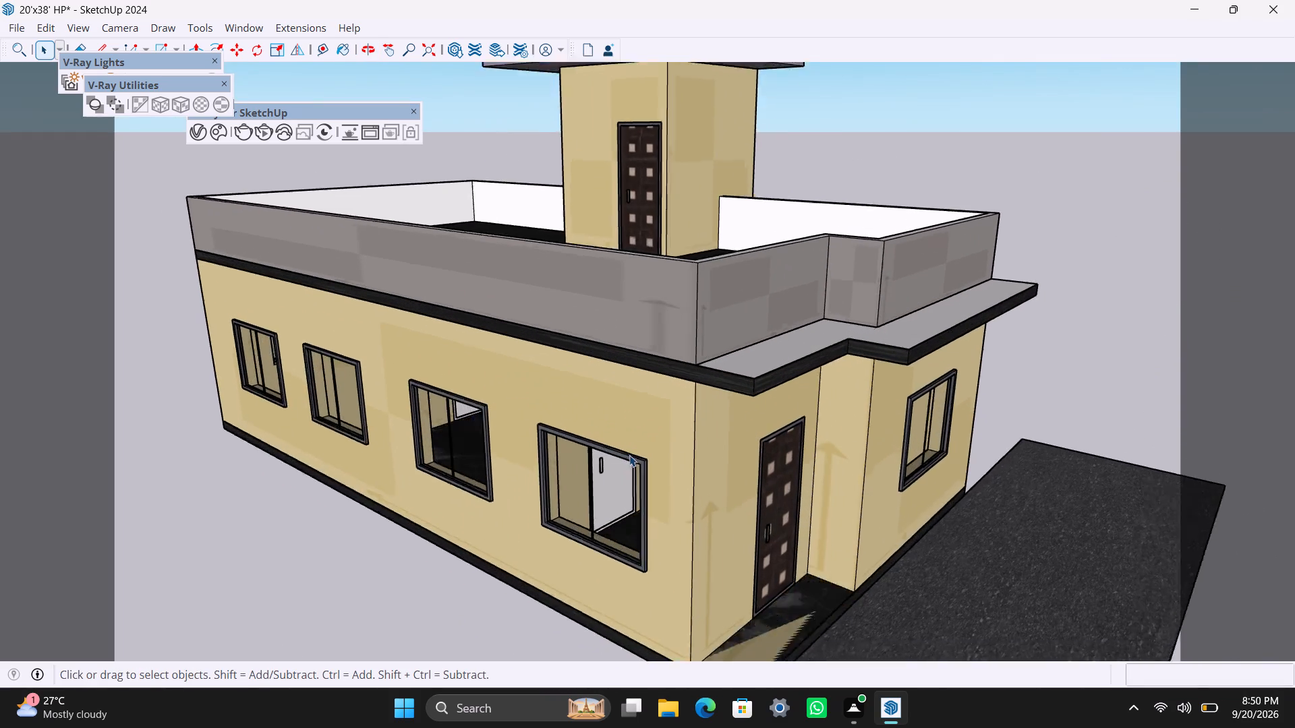
scroll(602, 487, "down", 4)
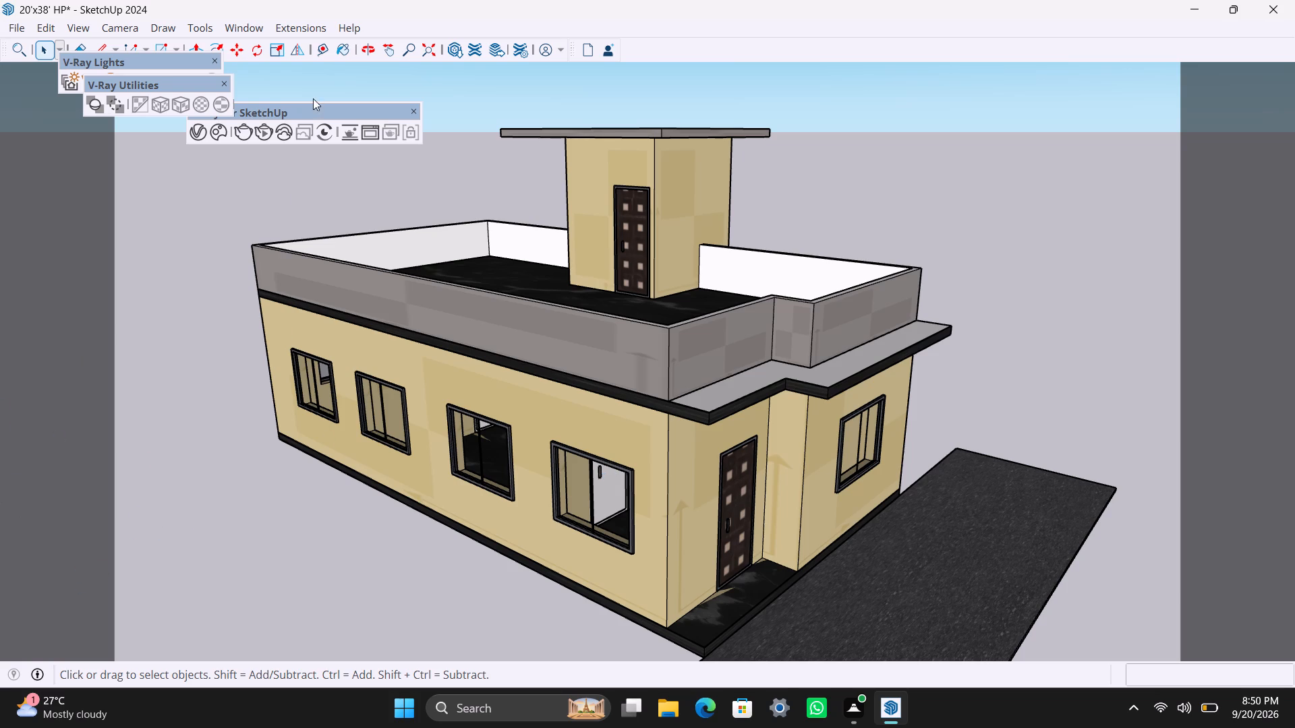
scroll(523, 342, "down", 9)
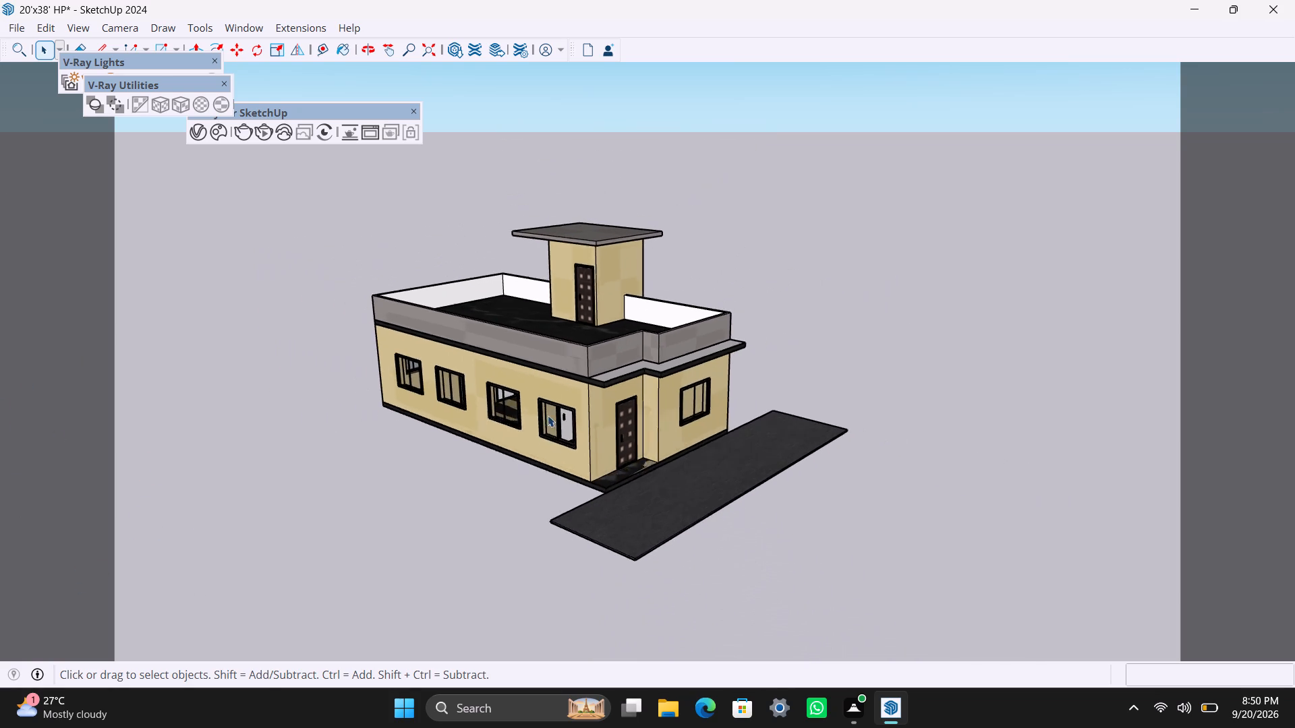
Examine the ventilator side wall and the stair tower's outer faces, returning to the entrance corner.
middle_click_drag(569, 433, 83, 499)
scroll(638, 372, "up", 9)
middle_click_drag(652, 415, 652, 417)
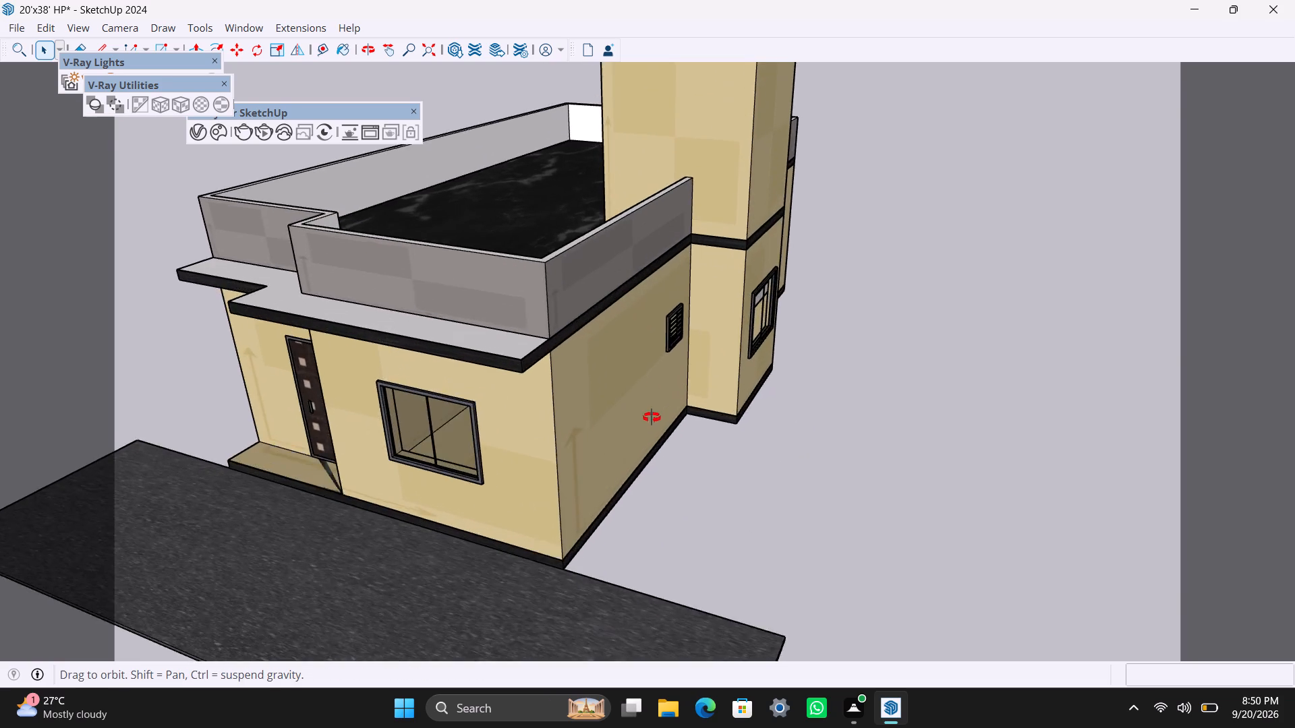
middle_click_drag(652, 417, 446, 408)
scroll(446, 389, "down", 5)
scroll(446, 389, "up", 2)
middle_click_drag(440, 388, 442, 388)
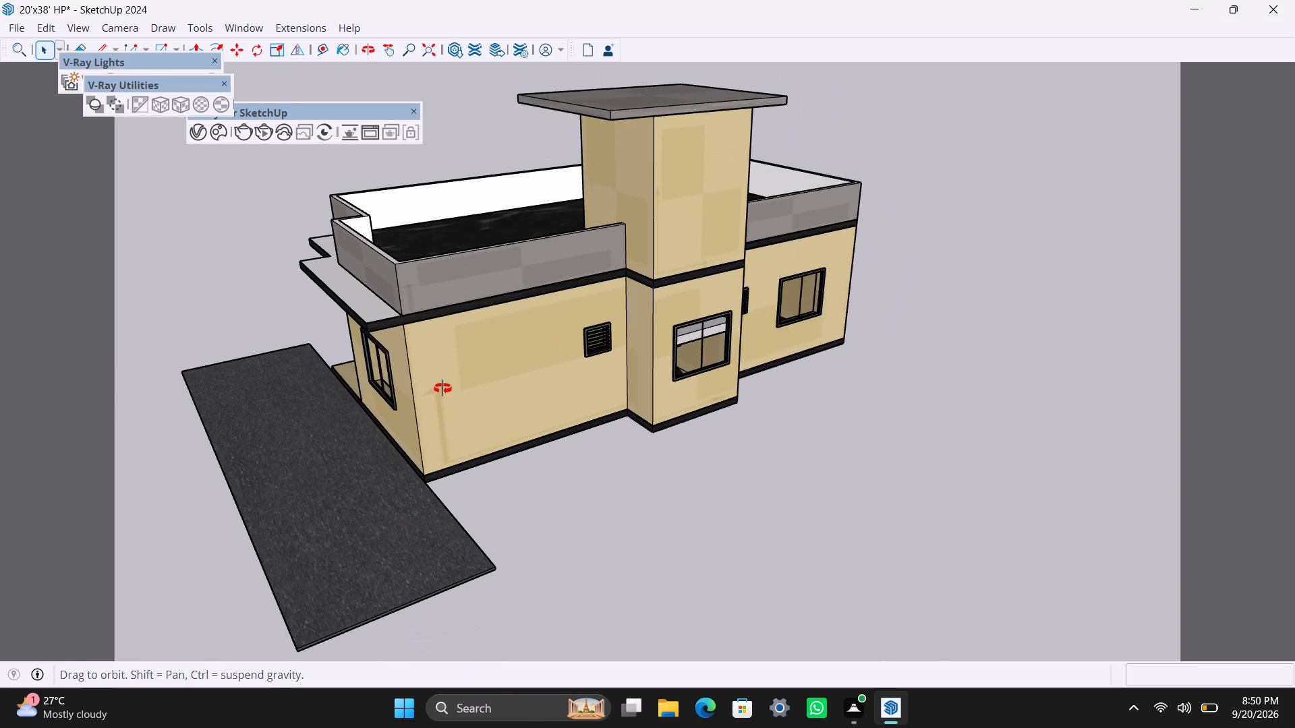
middle_click_drag(442, 388, 1049, 369)
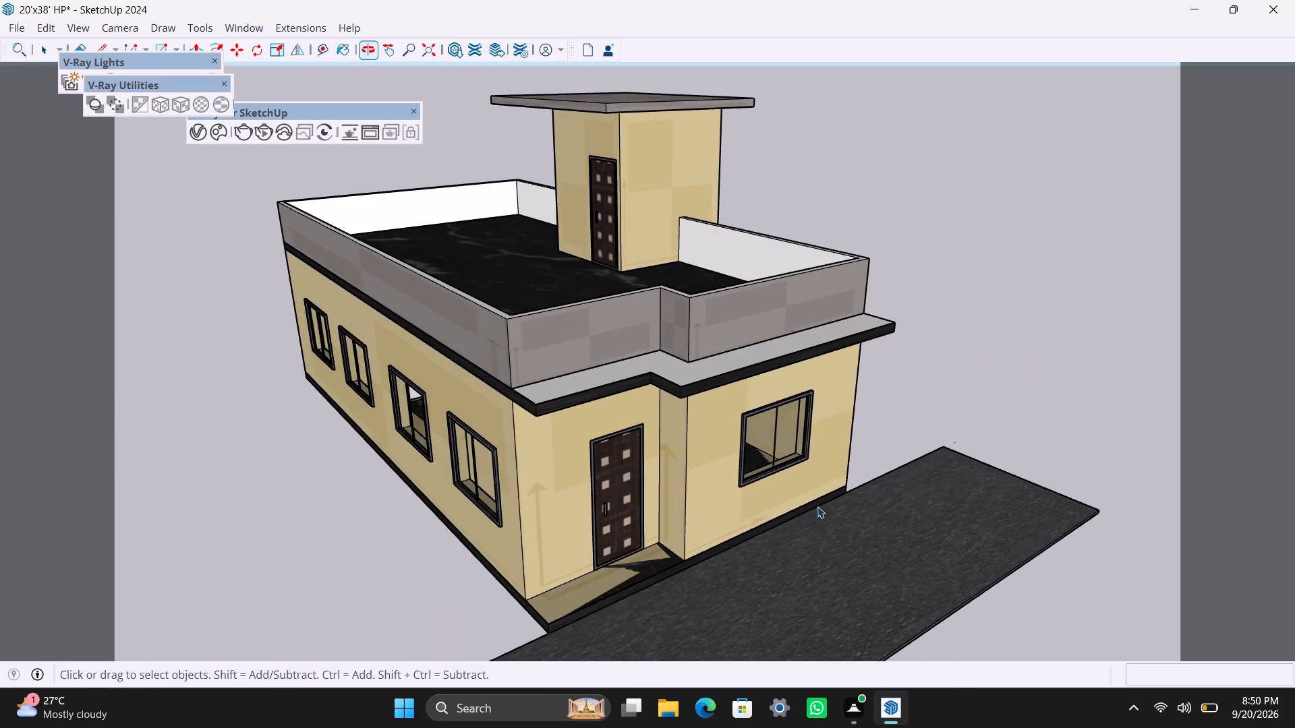
Inspect the four side-wall windows and the recessed entrance door at close range.
scroll(522, 598, "up", 2)
middle_click_drag(519, 588, 655, 576)
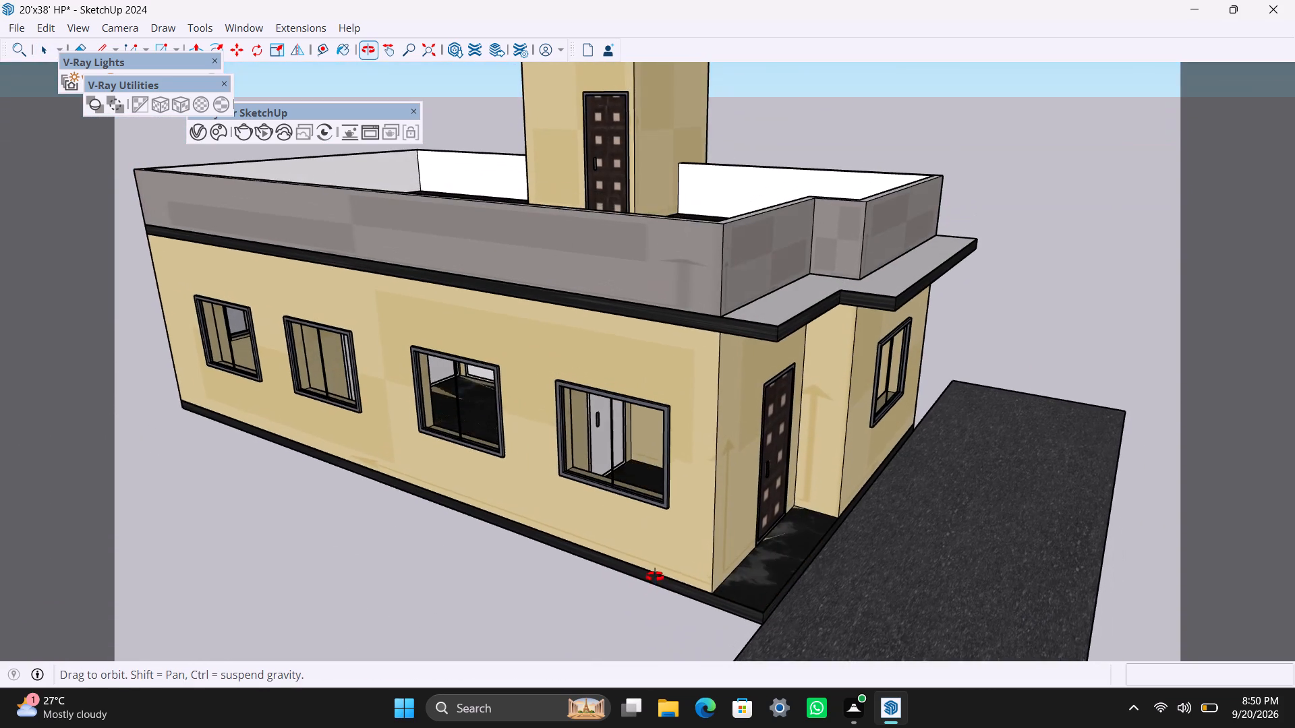
middle_click_drag(655, 576, 656, 578)
scroll(663, 512, "down", 3)
scroll(663, 512, "up", 4)
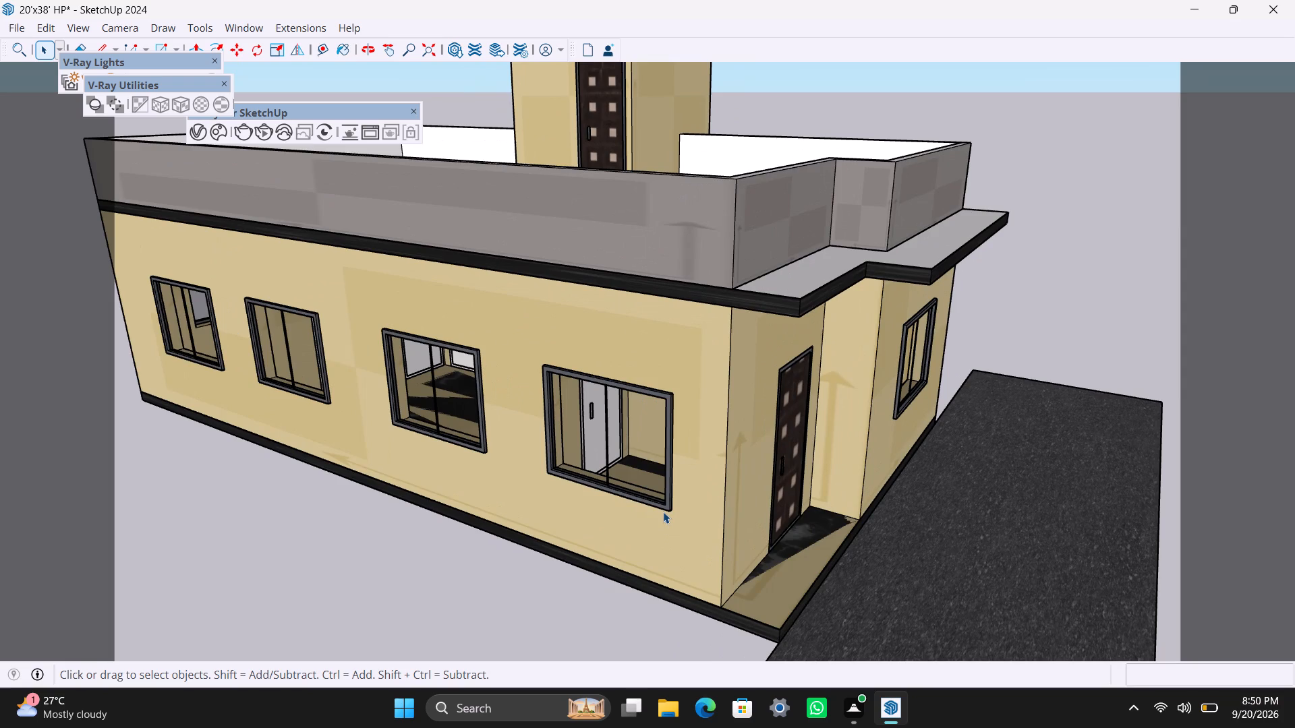
scroll(663, 512, "down", 6)
scroll(663, 512, "up", 6)
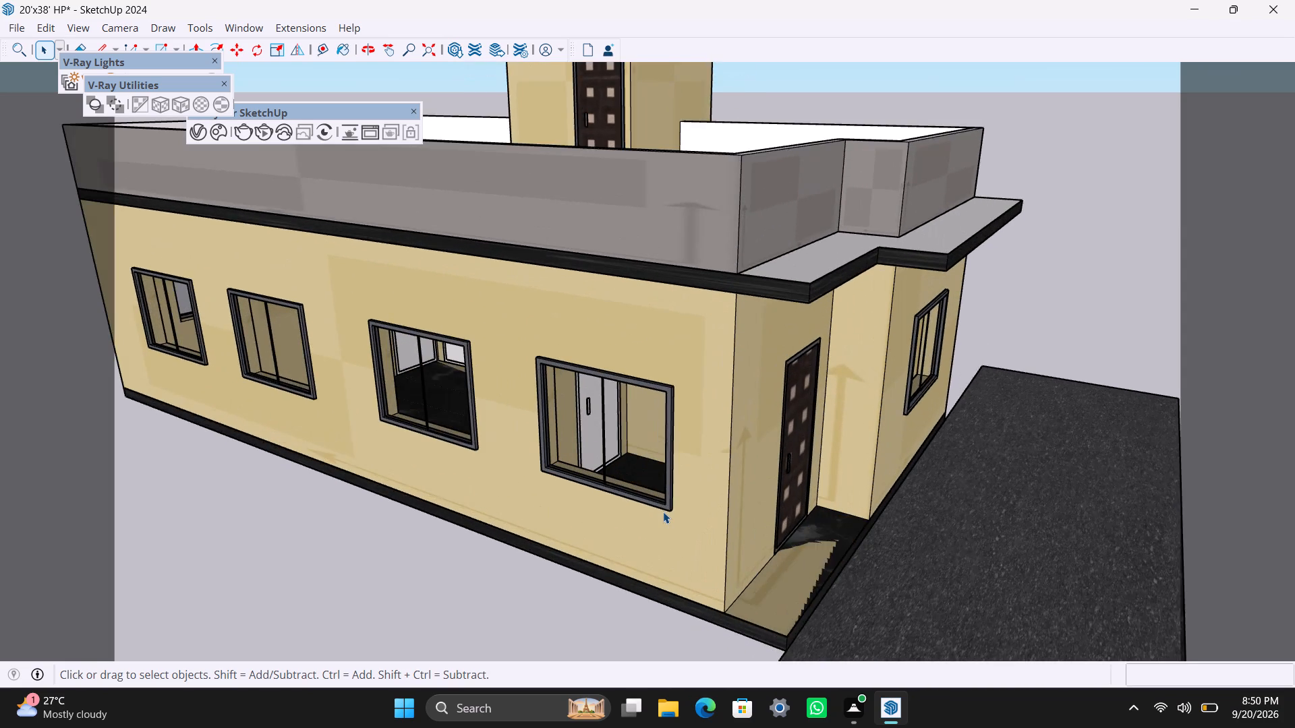
scroll(663, 512, "up", 2)
scroll(663, 510, "down", 3)
scroll(663, 510, "up", 7)
scroll(658, 382, "down", 10)
Review the front elevation from above and near eye level, checking the door, front window, parapet and road.
middle_click_drag(697, 274, 581, 389)
scroll(625, 365, "down", 4)
scroll(689, 358, "down", 5)
middle_click_drag(768, 355, 460, 372)
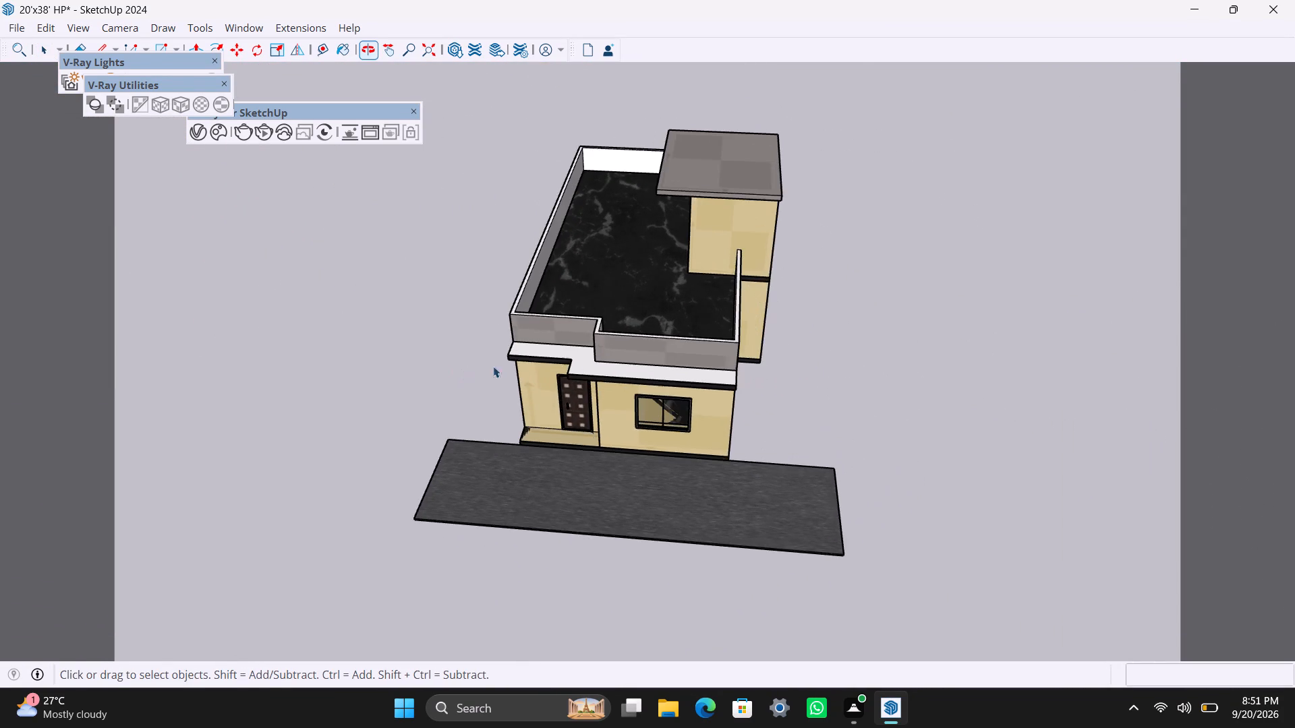
scroll(656, 390, "up", 3)
middle_click_drag(767, 427, 542, 257)
scroll(573, 310, "up", 6)
scroll(535, 424, "down", 3)
middle_click_drag(535, 425, 713, 434)
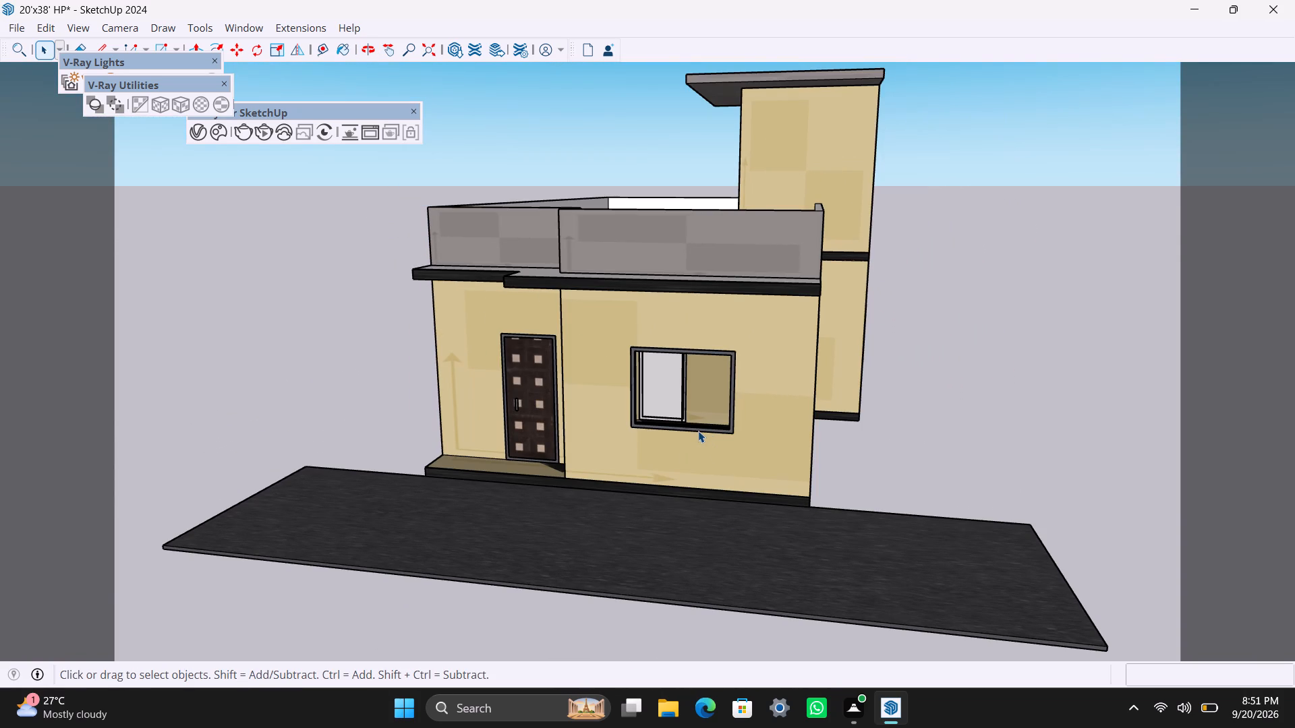
scroll(697, 430, "up", 2)
middle_click_drag(685, 433, 996, 401)
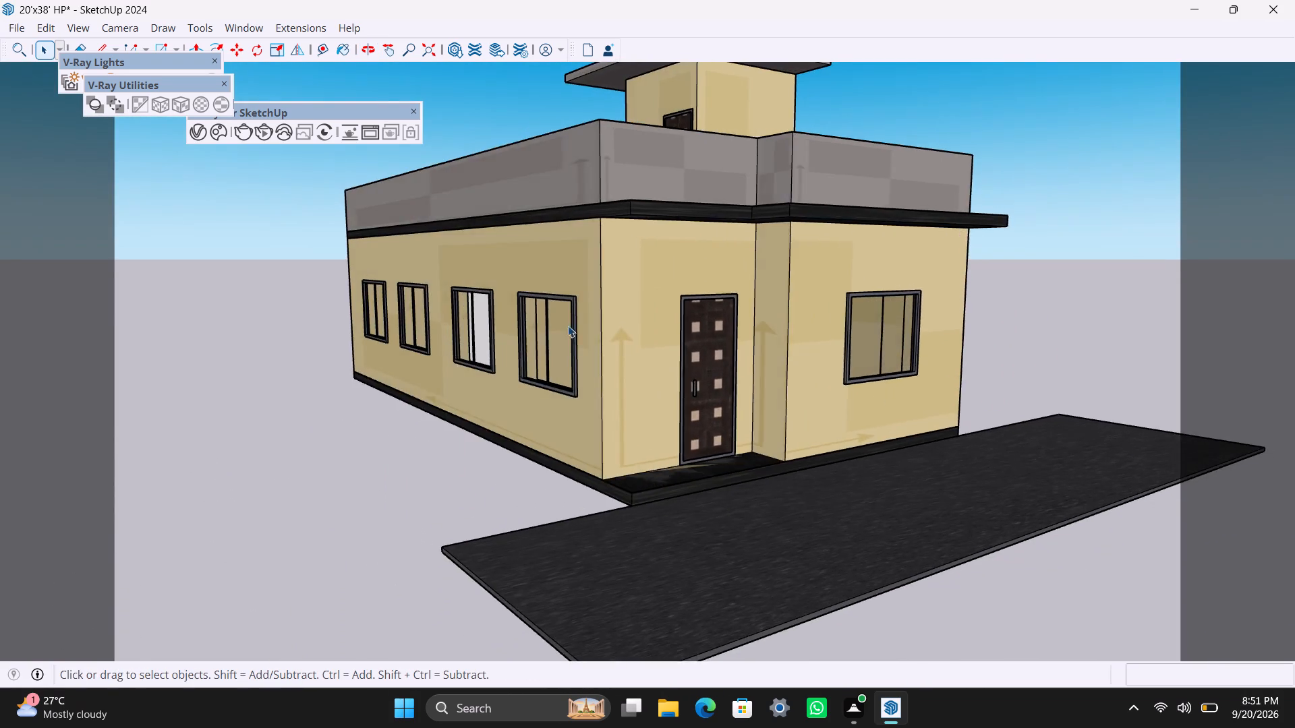
scroll(568, 326, "down", 4)
middle_click_drag(500, 371, 633, 446)
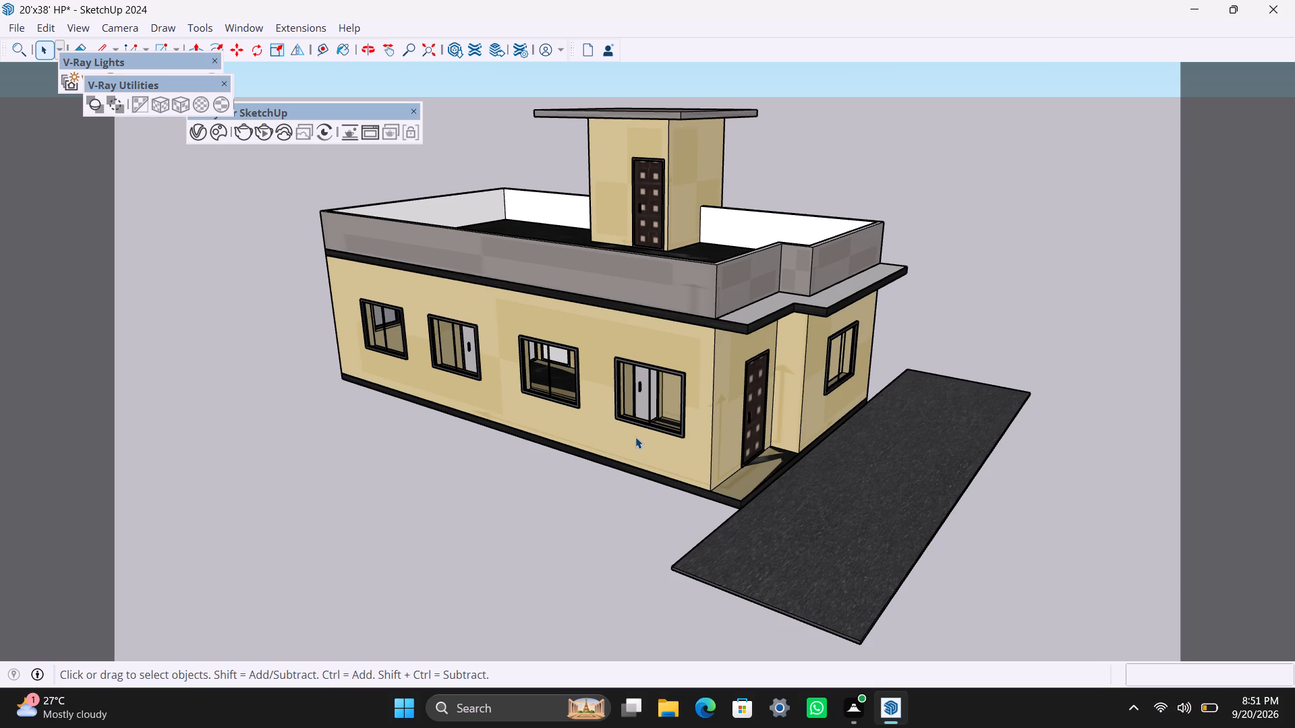
Compare the four-window side wall with the opposite front corner and its ventilator wall.
scroll(461, 369, "down", 3)
scroll(462, 369, "up", 4)
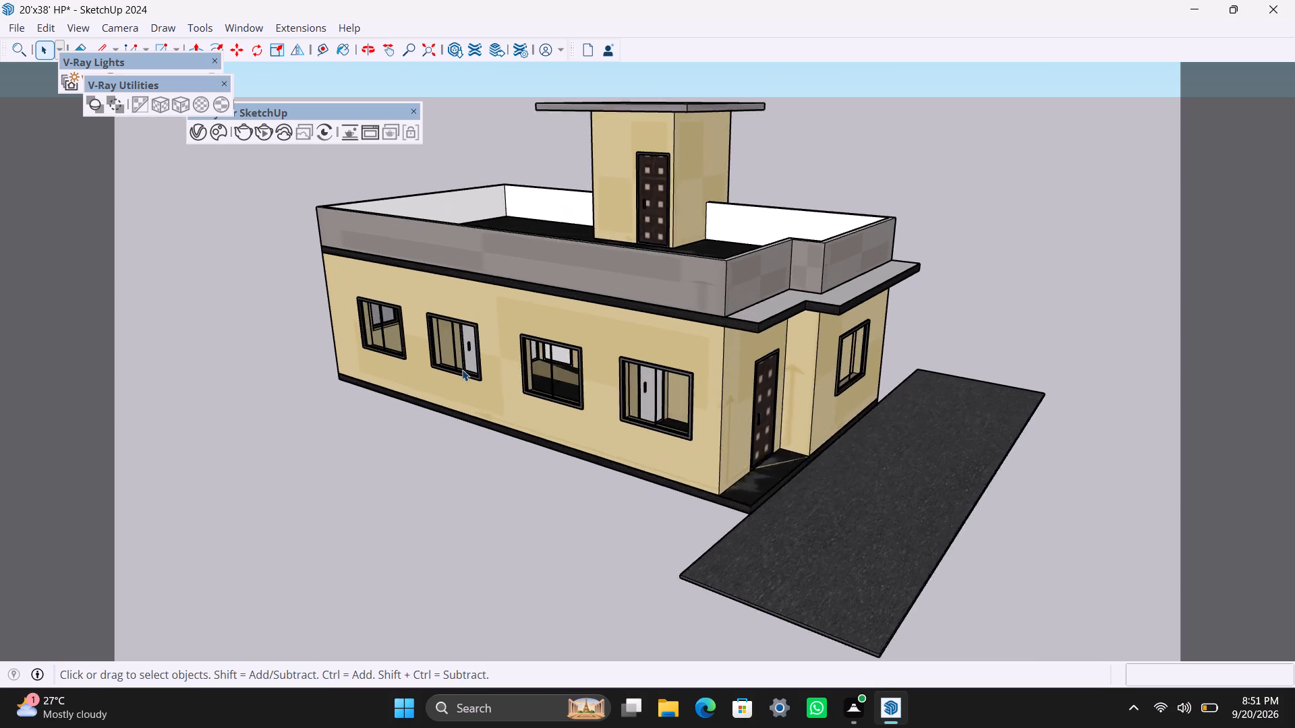
scroll(462, 369, "up", 1)
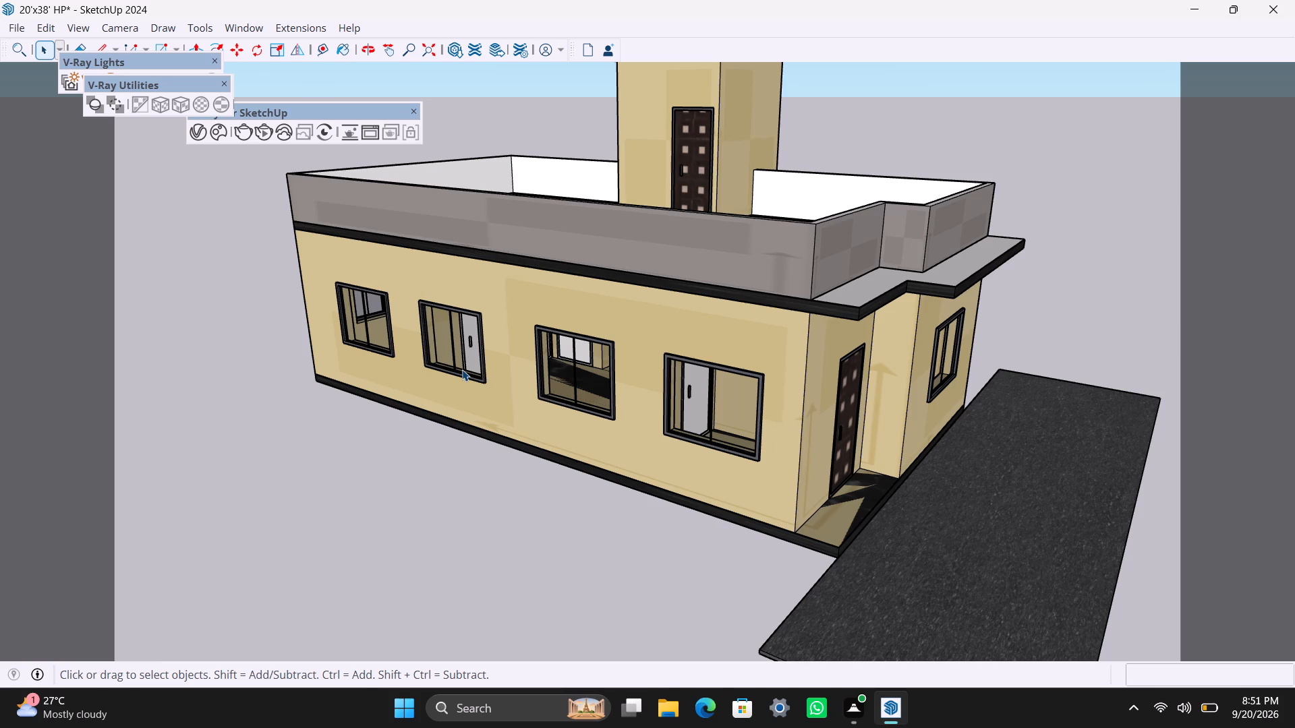
scroll(289, 344, "down", 4)
scroll(537, 329, "down", 4)
middle_click_drag(679, 388, 272, 507)
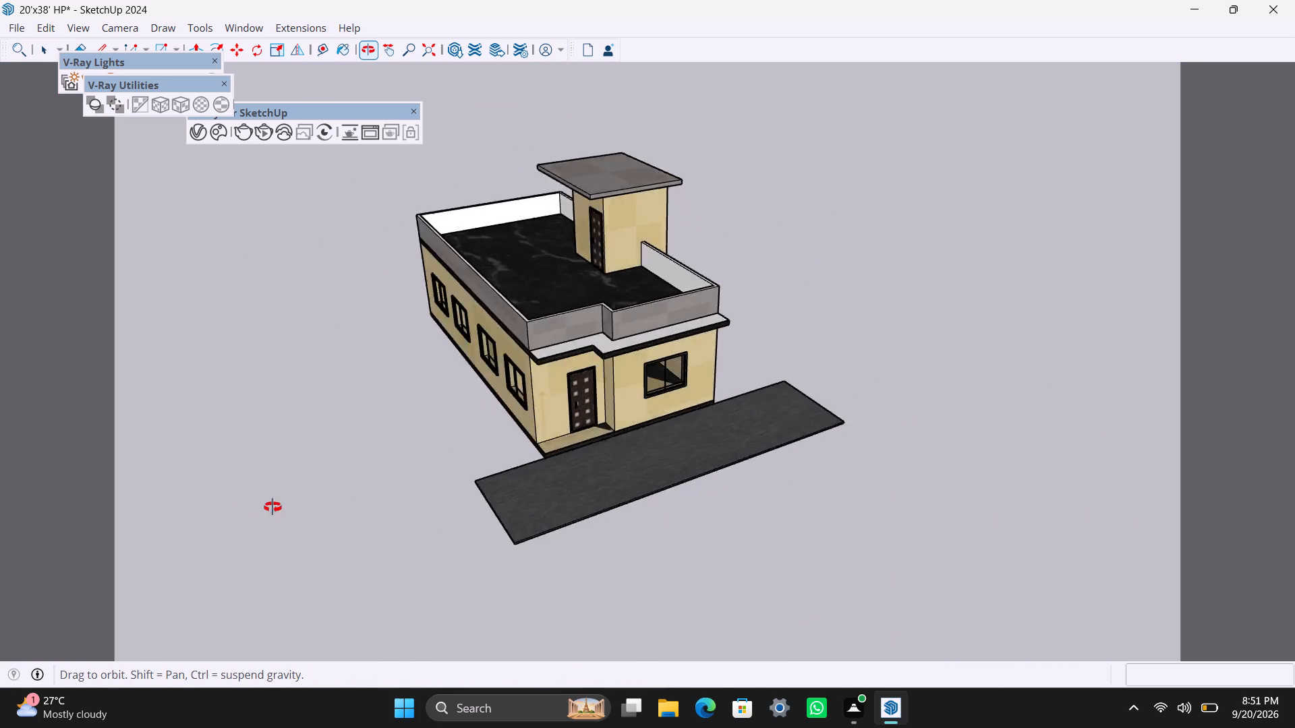
middle_click_drag(272, 507, 76, 510)
scroll(555, 359, "up", 6)
middle_click_drag(595, 278, 603, 286)
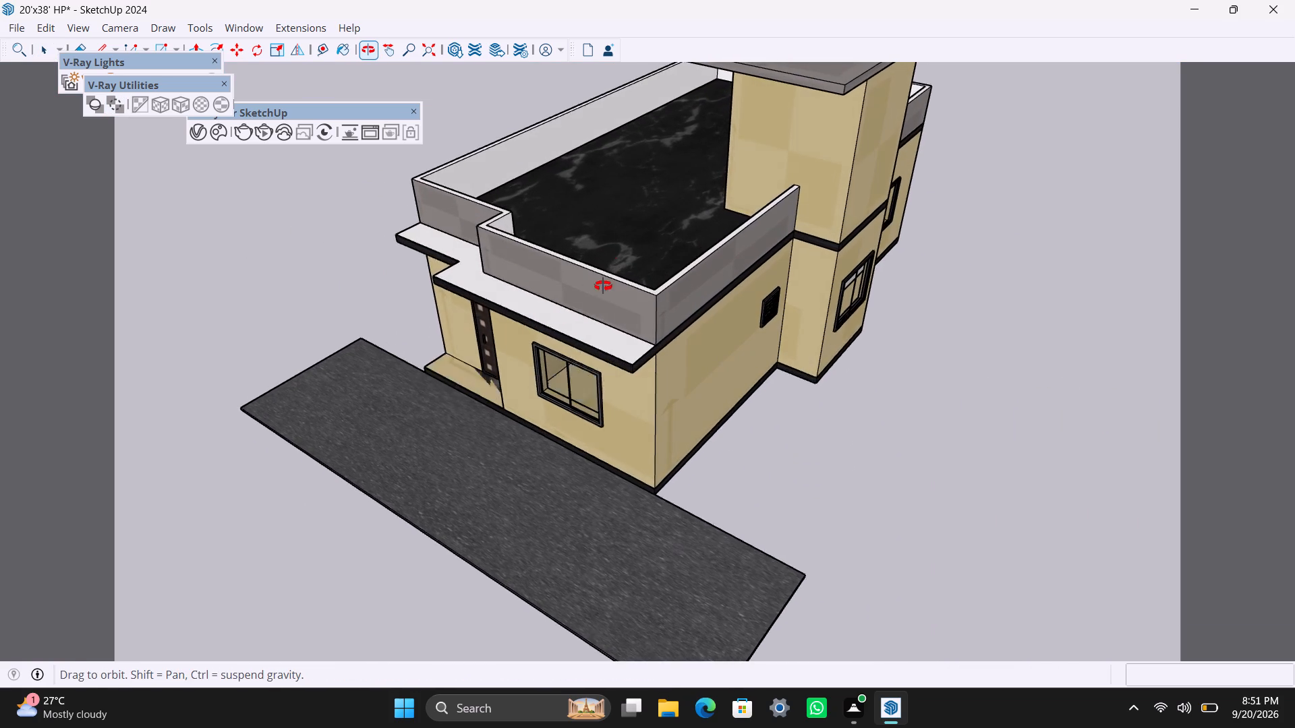
middle_click_drag(603, 286, 612, 262)
scroll(612, 262, "down", 2)
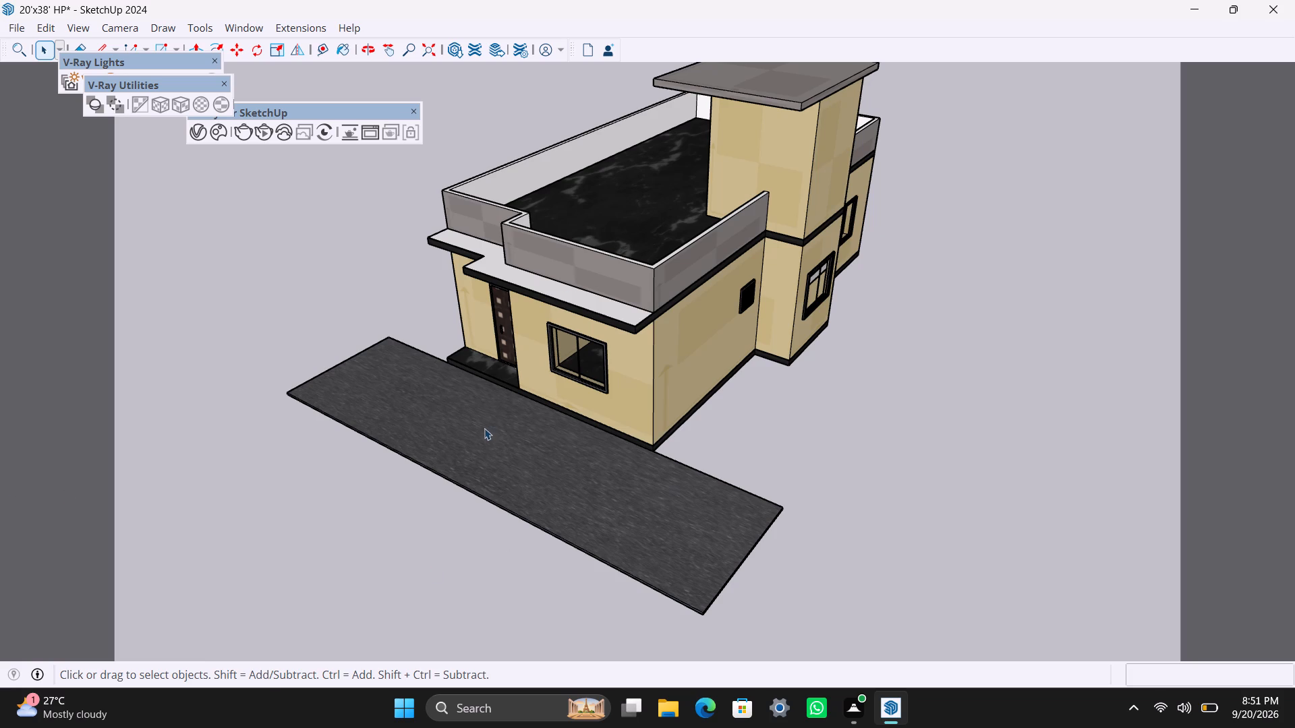
Examine the entrance door, its step, the front window and the stepped projecting slab on the front facade.
scroll(484, 428, "down", 3)
middle_click_drag(449, 471, 844, 399)
scroll(395, 374, "up", 2)
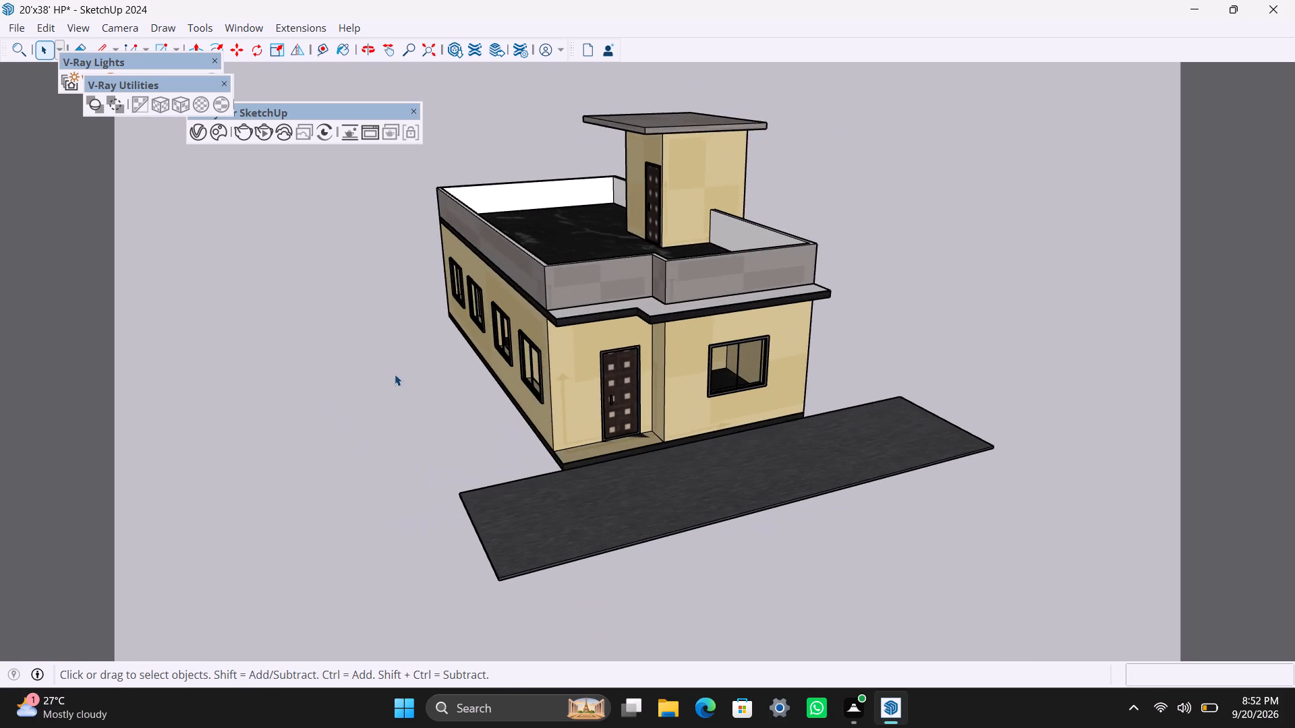
scroll(395, 374, "up", 5)
scroll(439, 339, "up", 3)
scroll(441, 336, "down", 4)
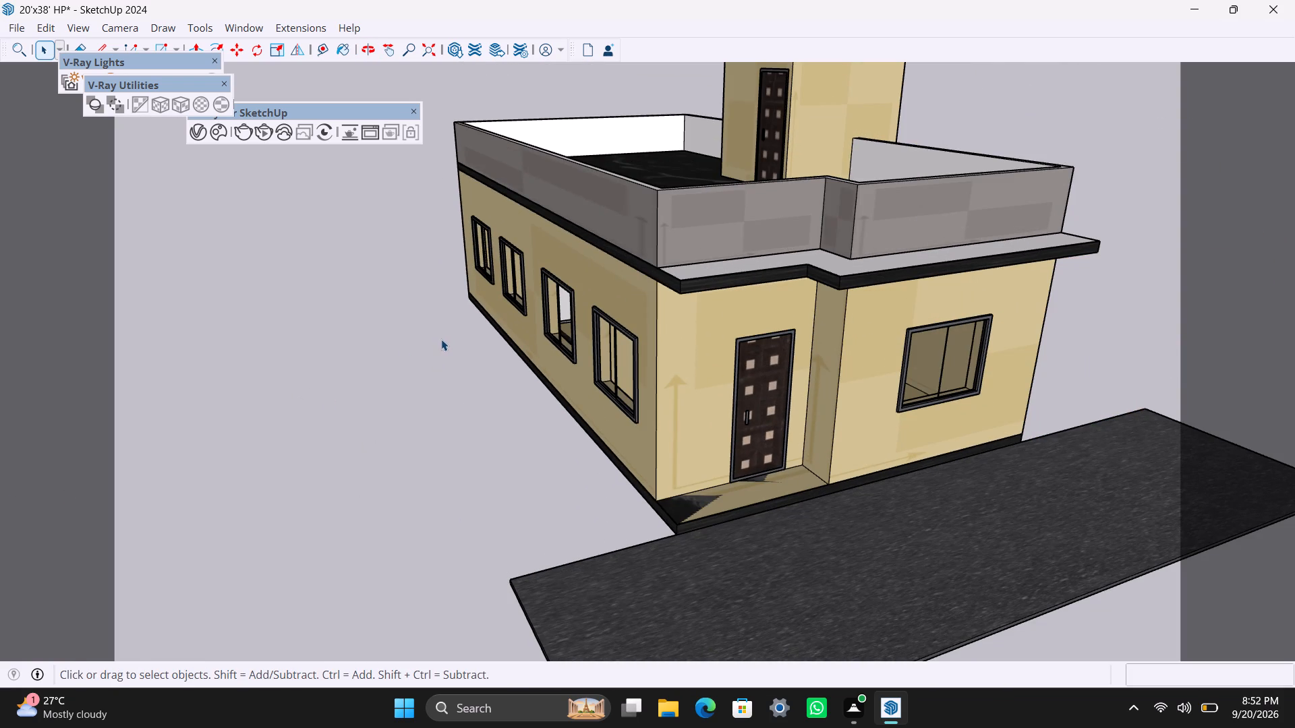
scroll(443, 342, "down", 3)
scroll(445, 341, "up", 2)
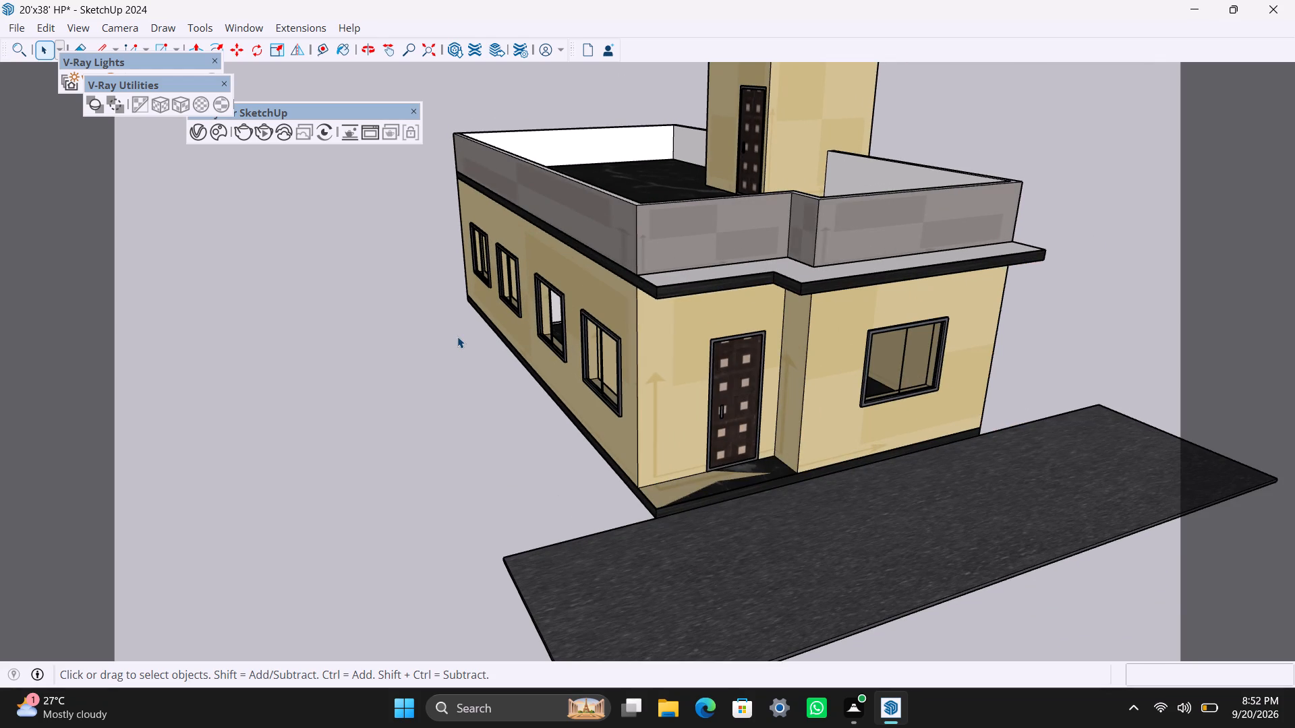
middle_click_drag(457, 336, 371, 352)
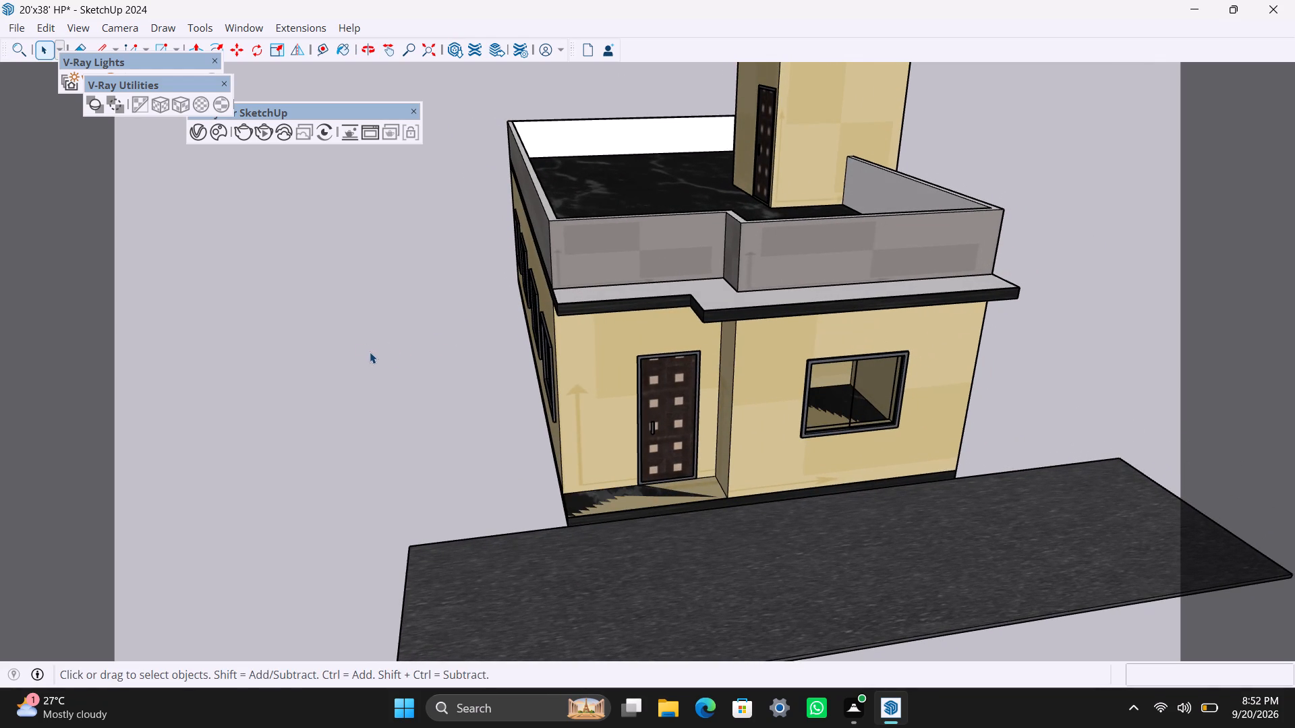
scroll(429, 355, "up", 4)
scroll(436, 357, "down", 7)
Check the front window corner, the ventilator side wall and the slab's underside from low viewpoints beside the road.
middle_click_drag(593, 349, 473, 375)
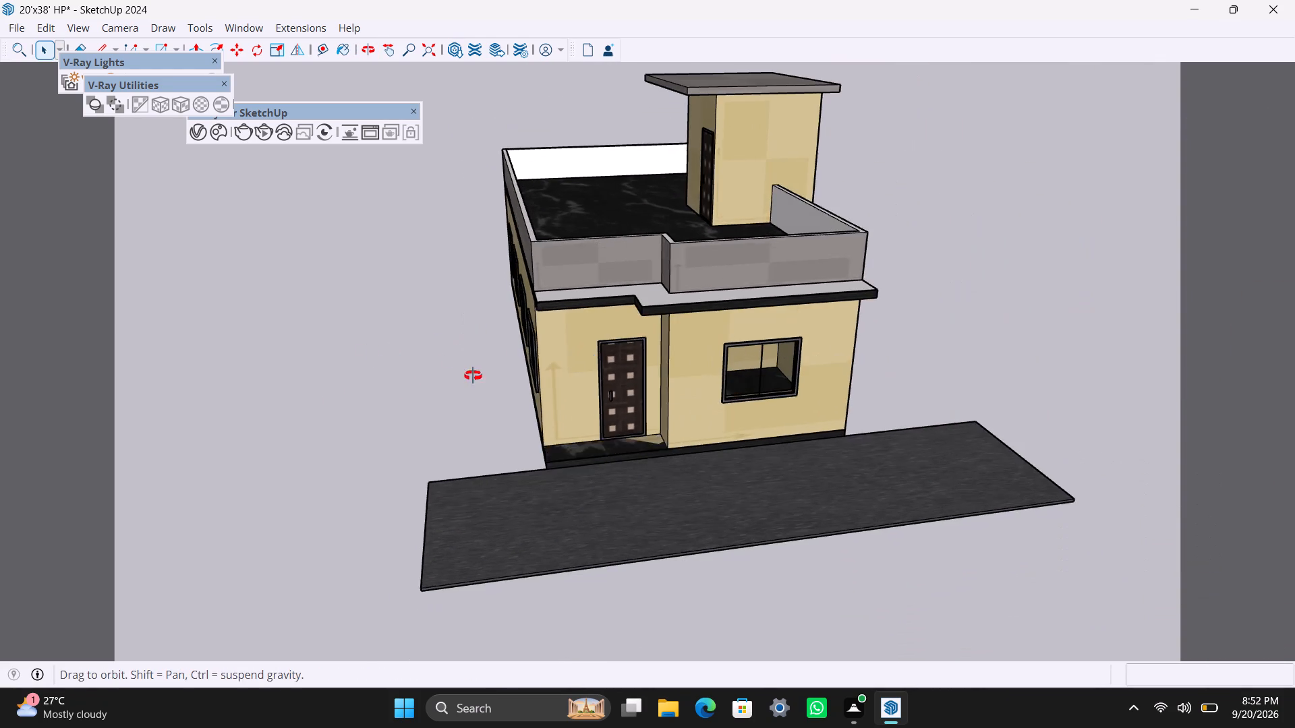
middle_click_drag(473, 375, 289, 398)
scroll(618, 491, "up", 3)
middle_click_drag(639, 465, 525, 304)
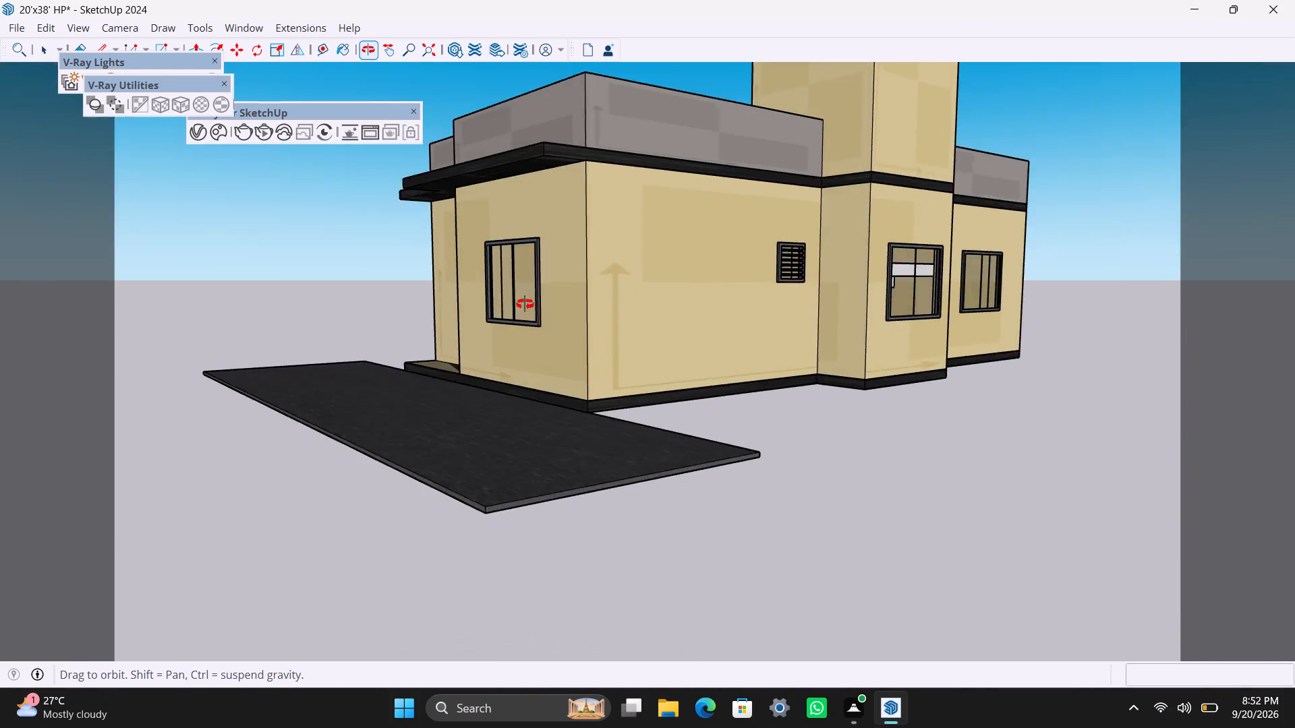
middle_click_drag(525, 304, 649, 384)
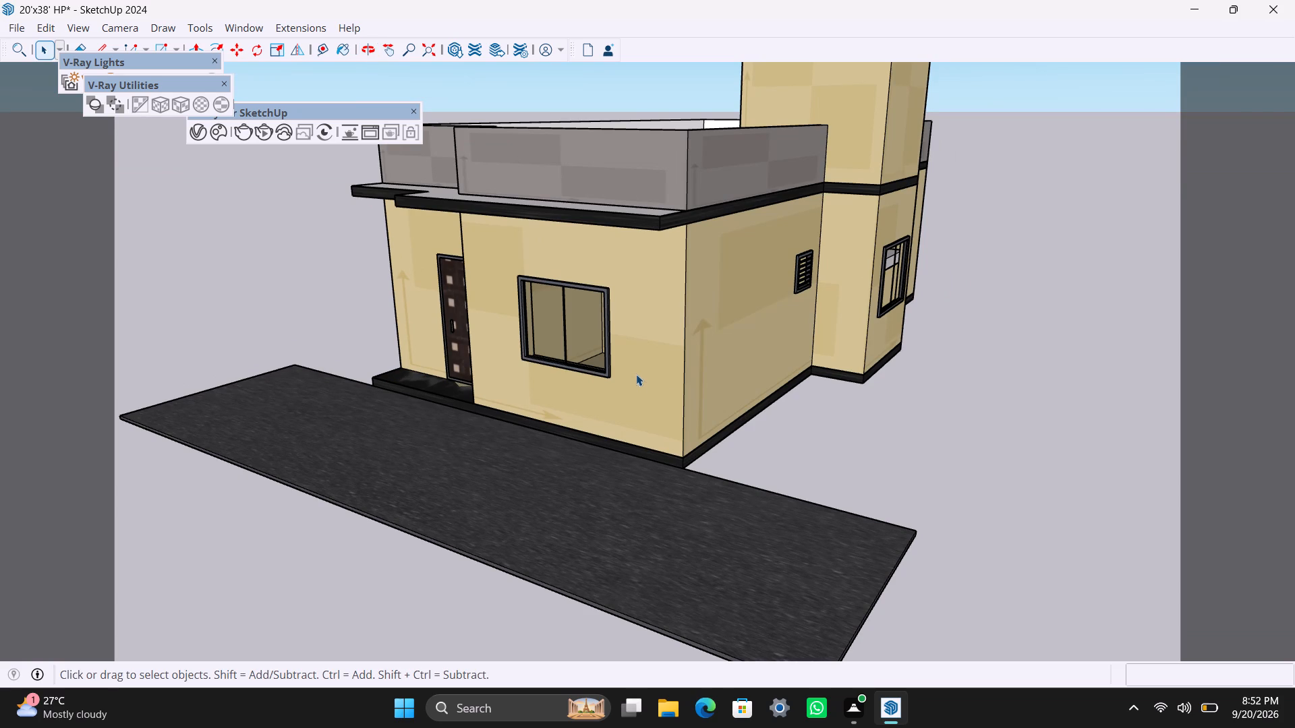
scroll(681, 457, "up", 6)
scroll(650, 357, "down", 8)
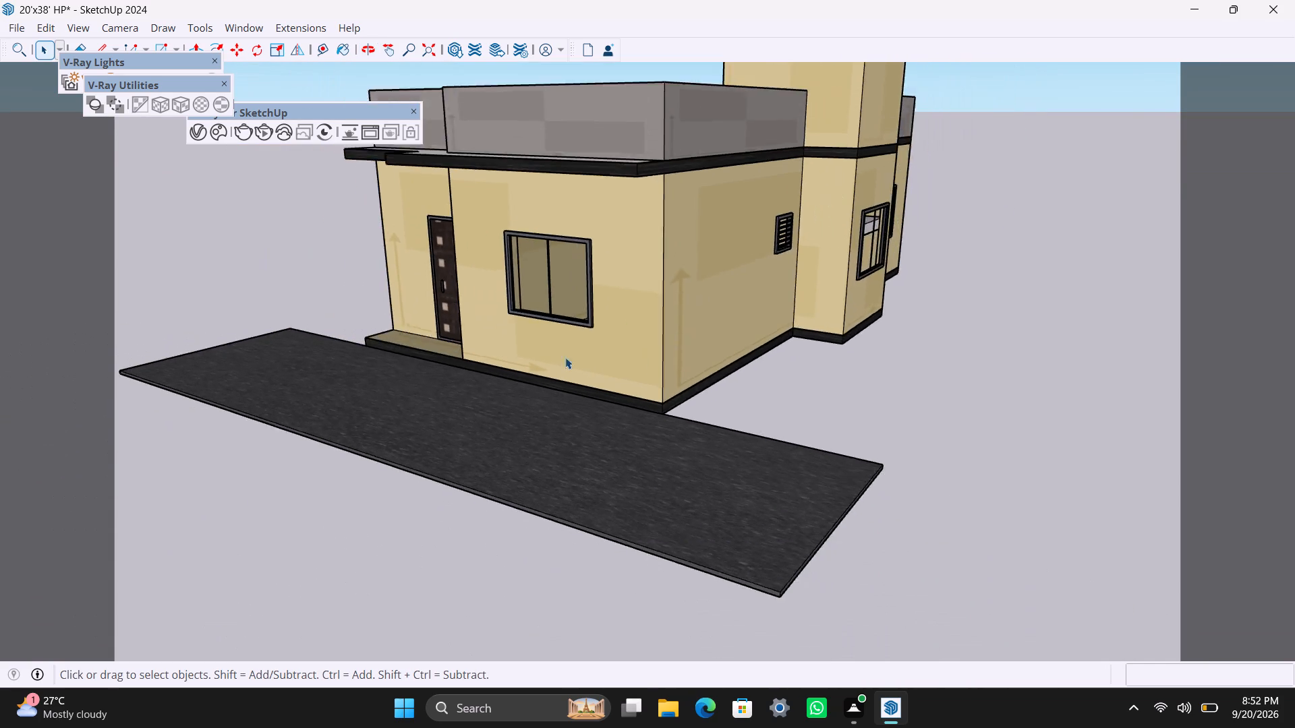
scroll(536, 373, "up", 2)
Inspect the four-window side wall, entrance corner and terrace parapet from raised viewpoints.
middle_click_drag(532, 384, 960, 545)
scroll(694, 468, "down", 7)
middle_click_drag(626, 436, 626, 437)
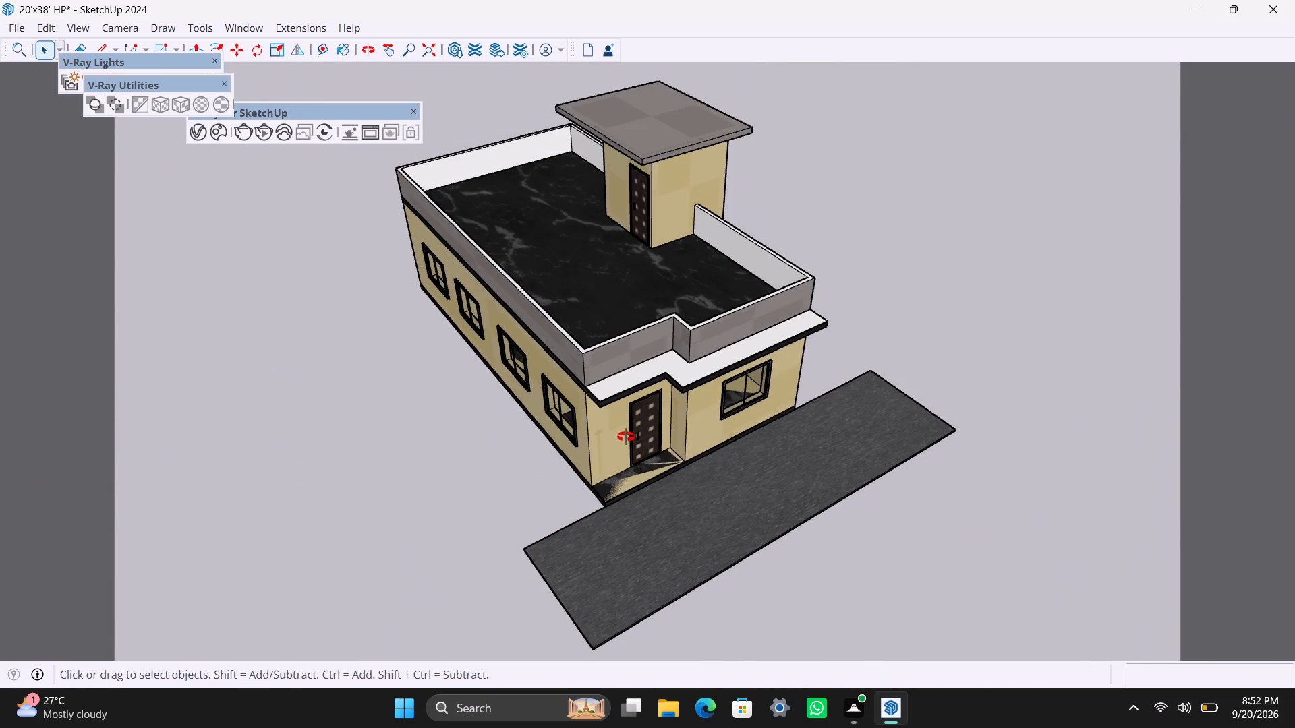
middle_click_drag(626, 437, 685, 418)
scroll(628, 419, "up", 3)
scroll(610, 350, "down", 5)
middle_click_drag(612, 357, 612, 367)
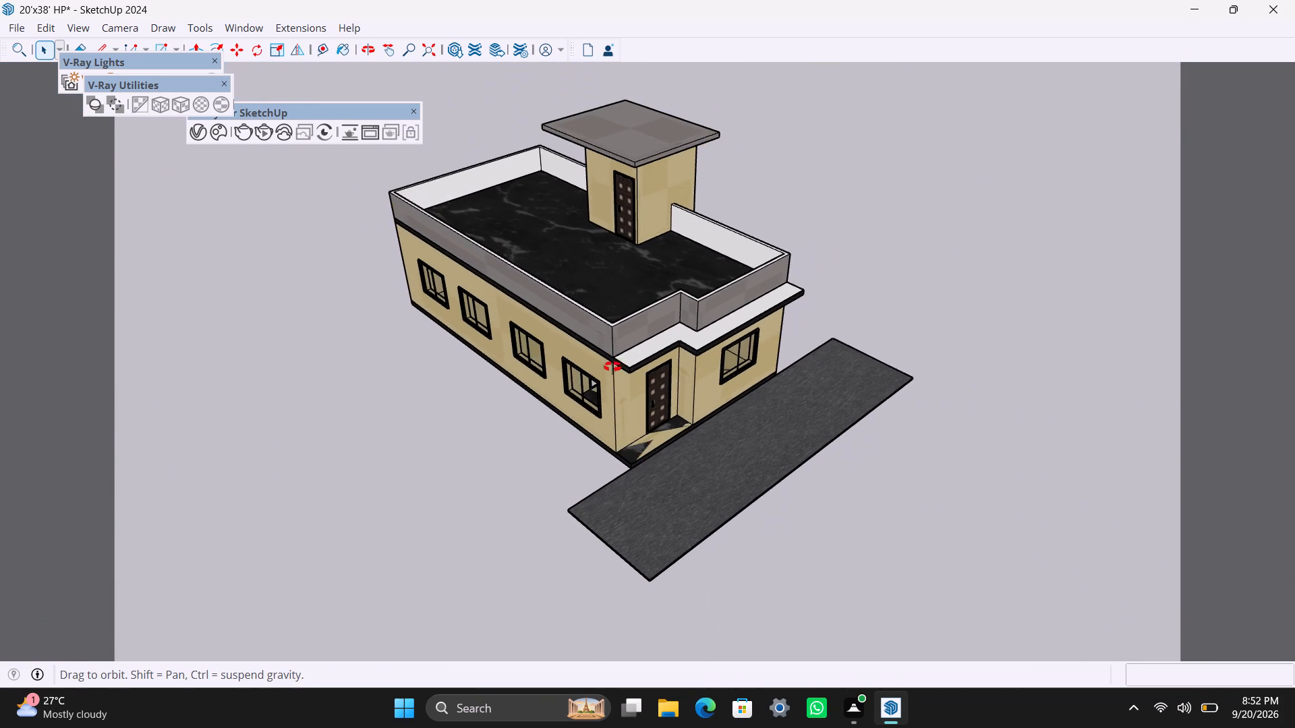
middle_click_drag(612, 367, 615, 351)
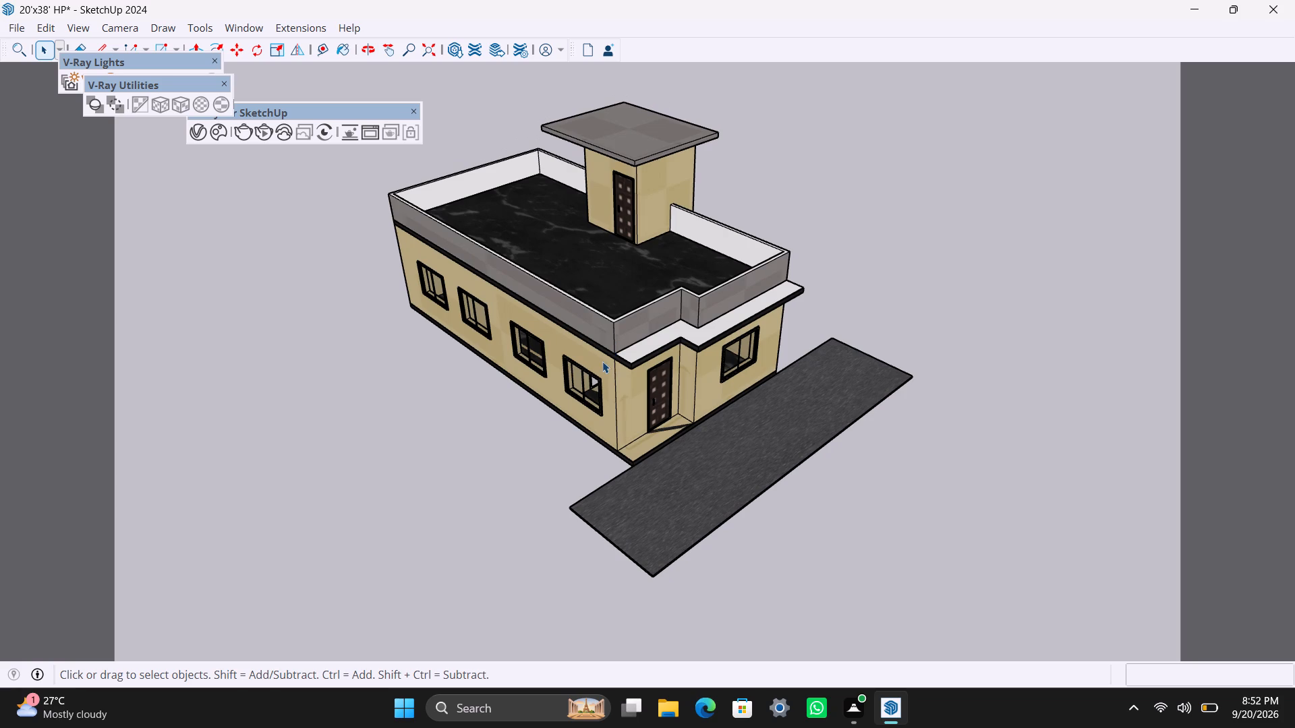
middle_click_drag(625, 382, 649, 456, "shift")
scroll(649, 457, "up", 3)
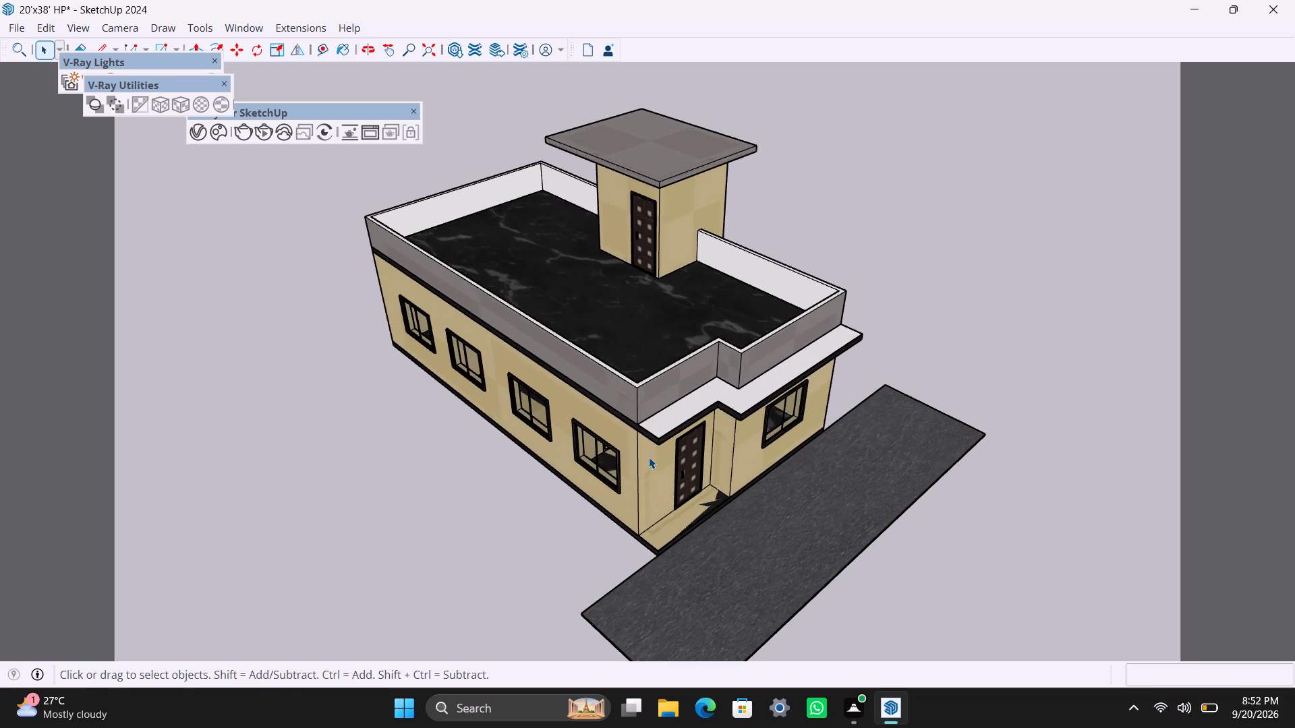
scroll(649, 457, "up", 2)
scroll(654, 433, "down", 4)
scroll(649, 427, "up", 2)
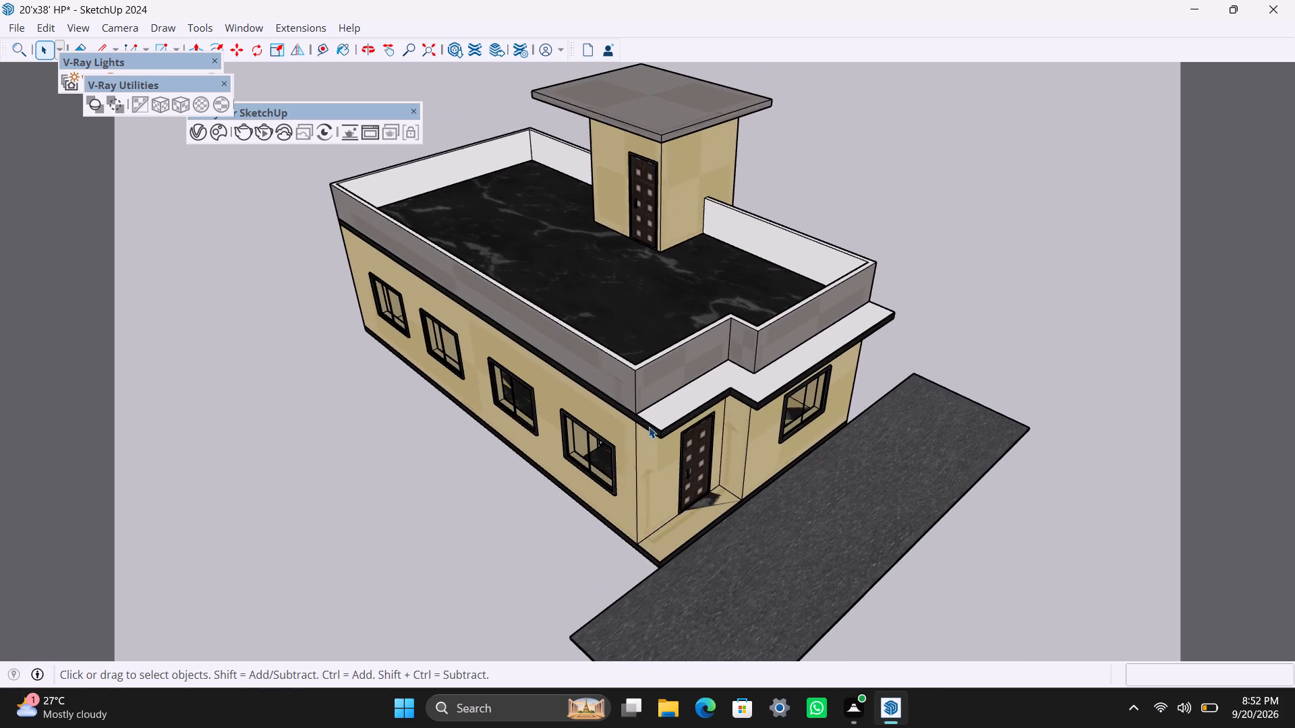
scroll(650, 434, "up", 1)
scroll(573, 533, "up", 1)
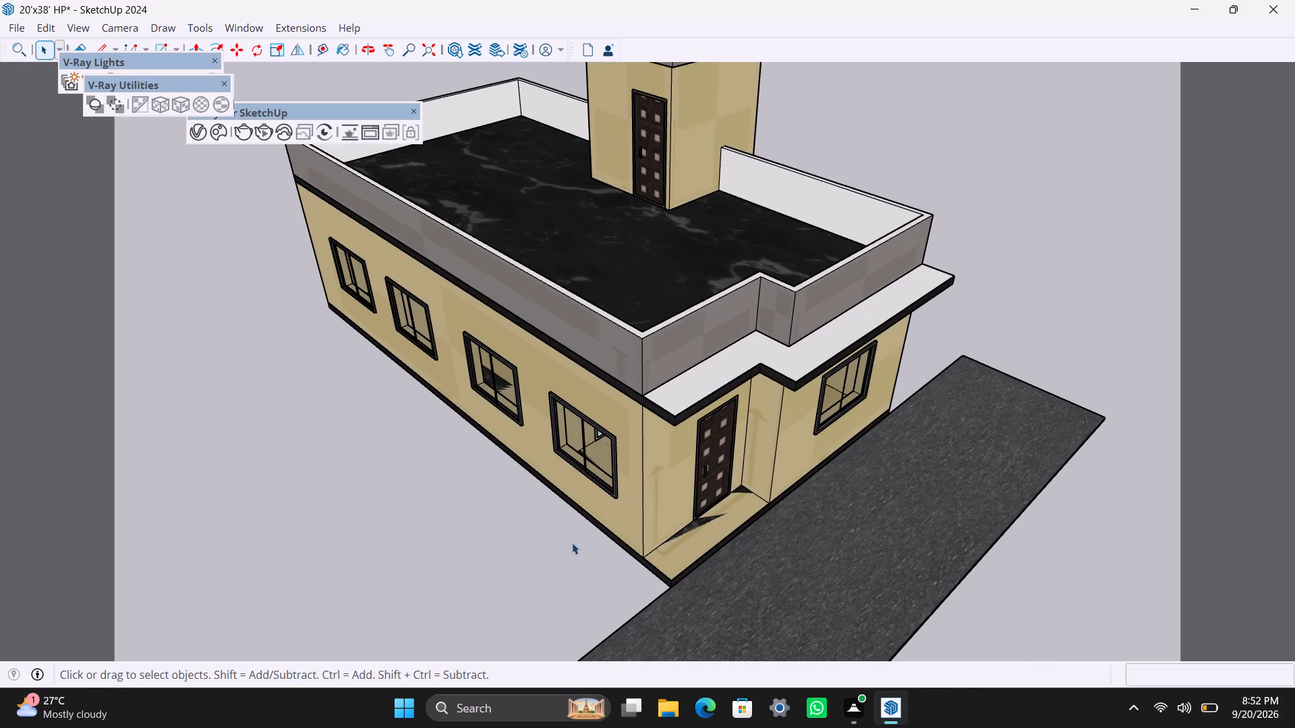
scroll(594, 592, "down", 3)
Compare the front facade with both adjoining side walls, checking the entrance door, front window and projecting slab.
middle_click_drag(631, 582, 245, 514)
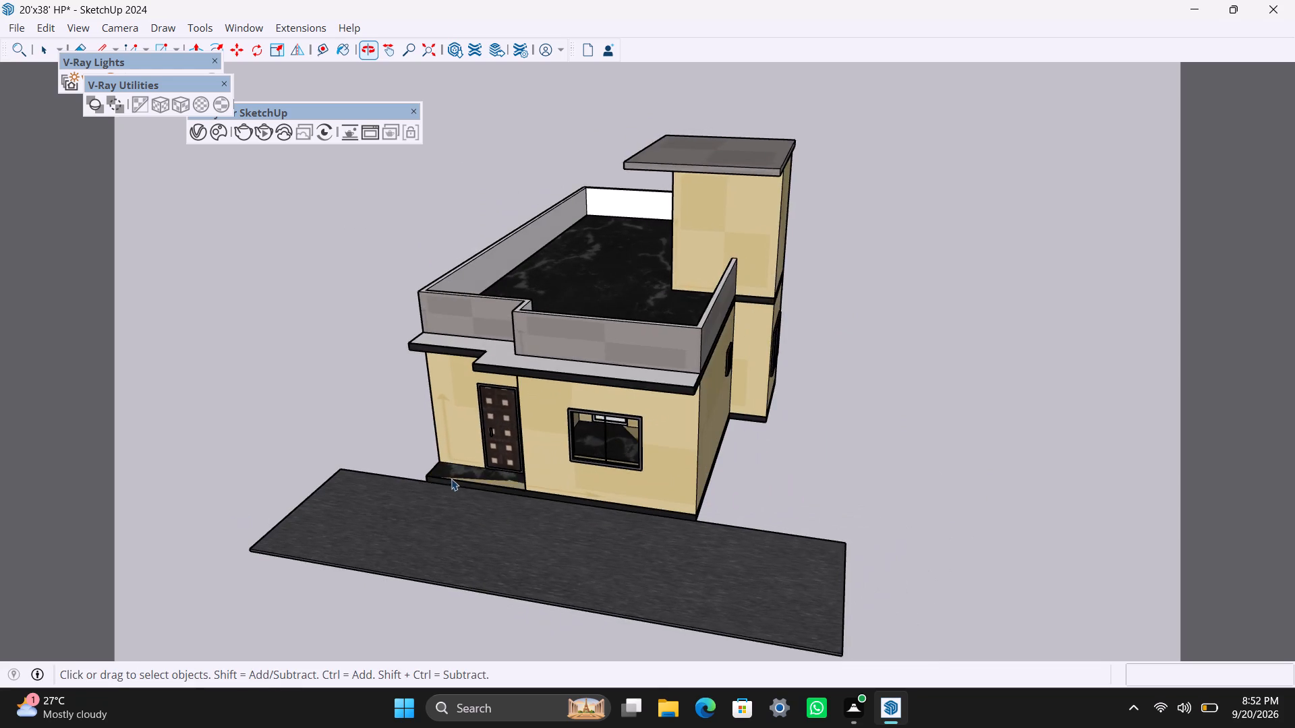
scroll(490, 464, "up", 2)
middle_click_drag(639, 467, 402, 410)
scroll(417, 354, "down", 4)
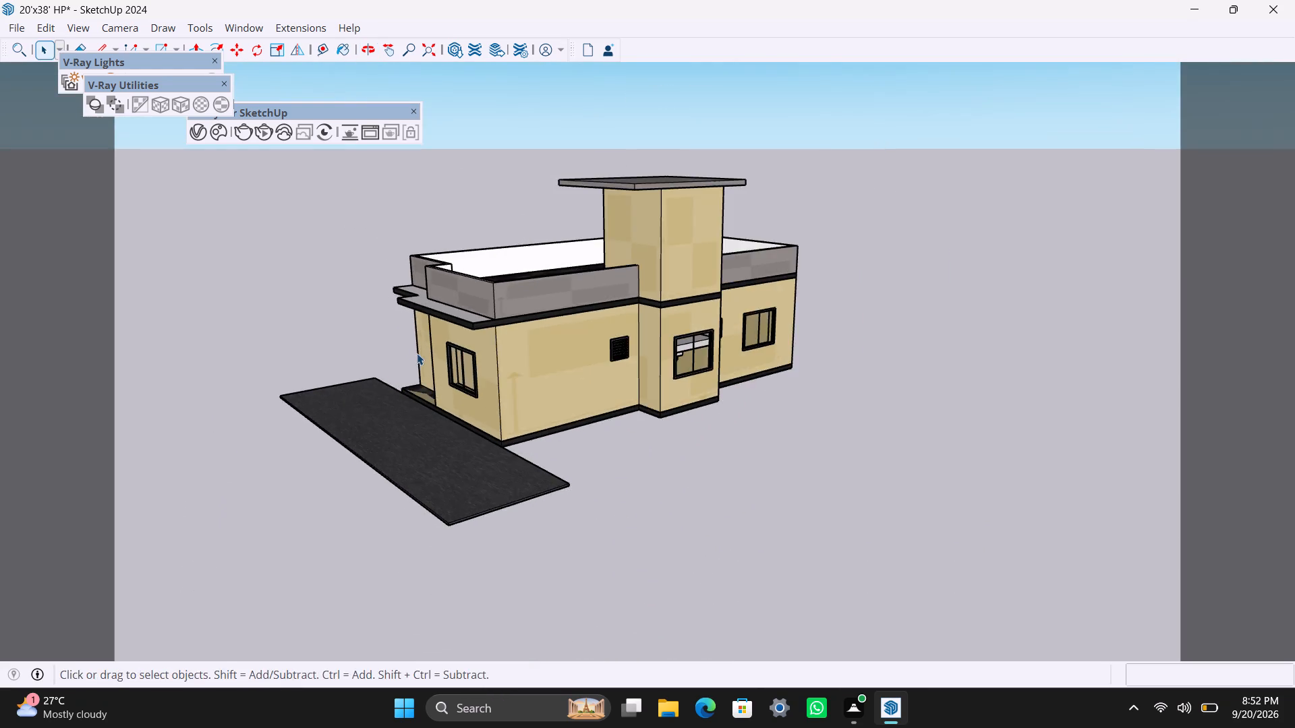
middle_click_drag(417, 353, 976, 408)
scroll(660, 559, "up", 2)
middle_click_drag(647, 543, 579, 516)
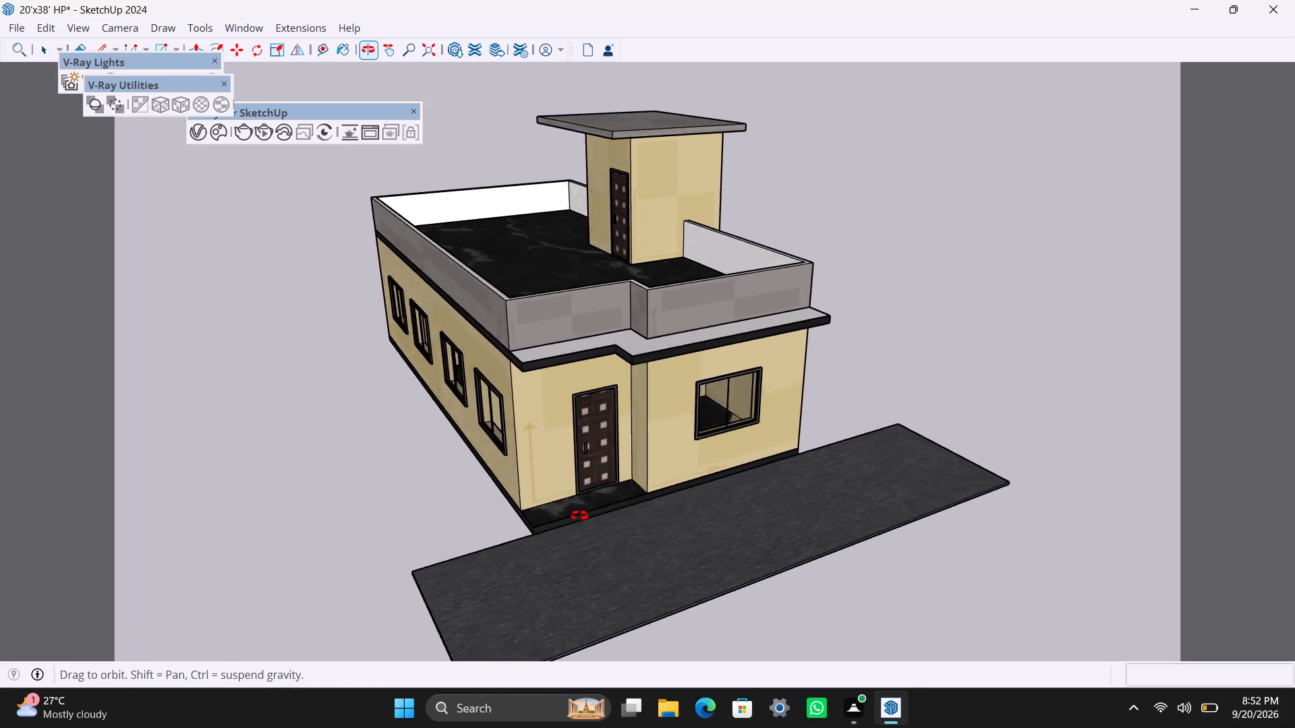
middle_click_drag(579, 516, 397, 495)
scroll(496, 422, "up", 2)
scroll(506, 322, "down", 4)
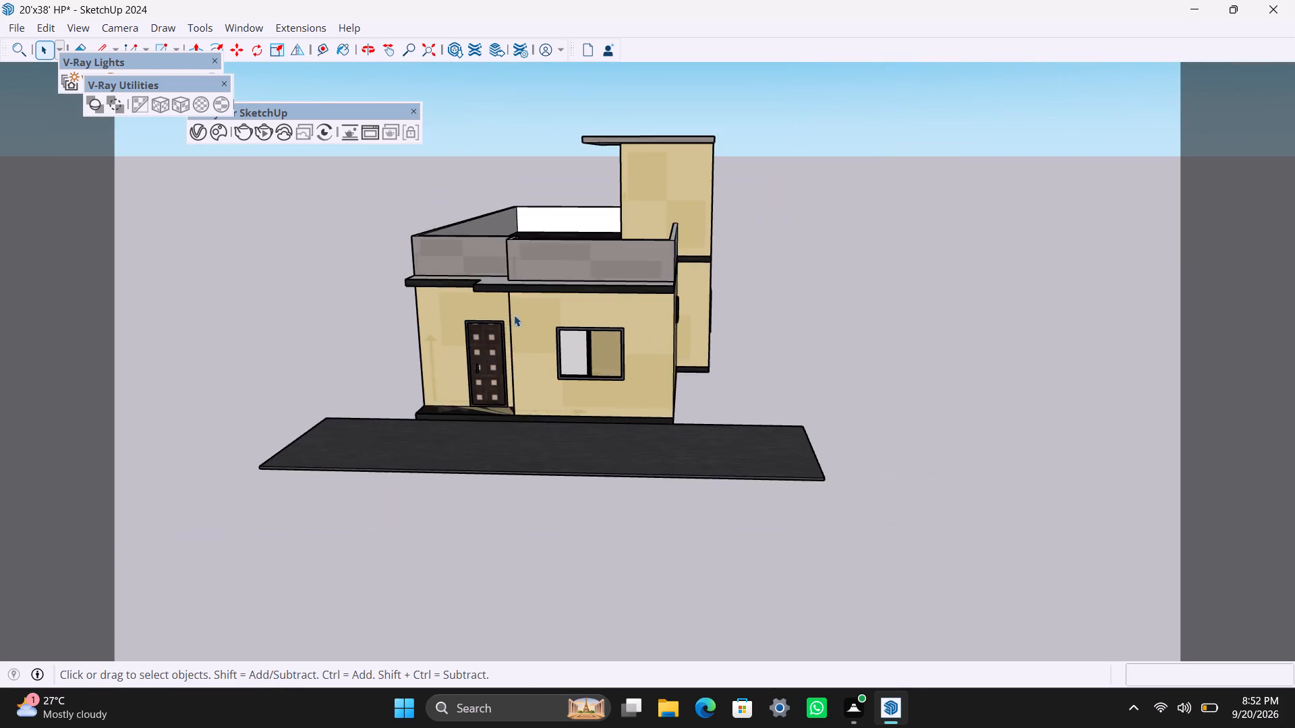
scroll(515, 314, "down", 4)
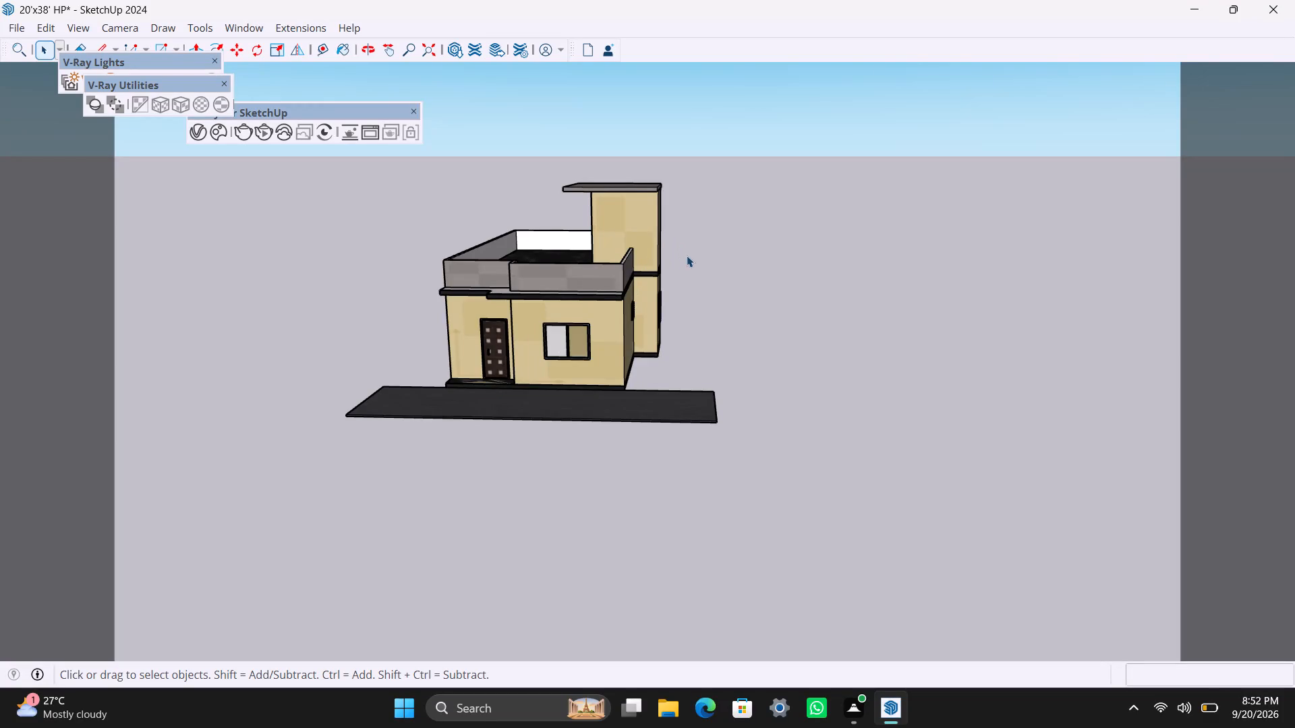
scroll(696, 261, "down", 4)
Review the whole house from above on both front corners, checking the terrace, stair tower roof and road.
middle_click_drag(662, 324, 401, 487)
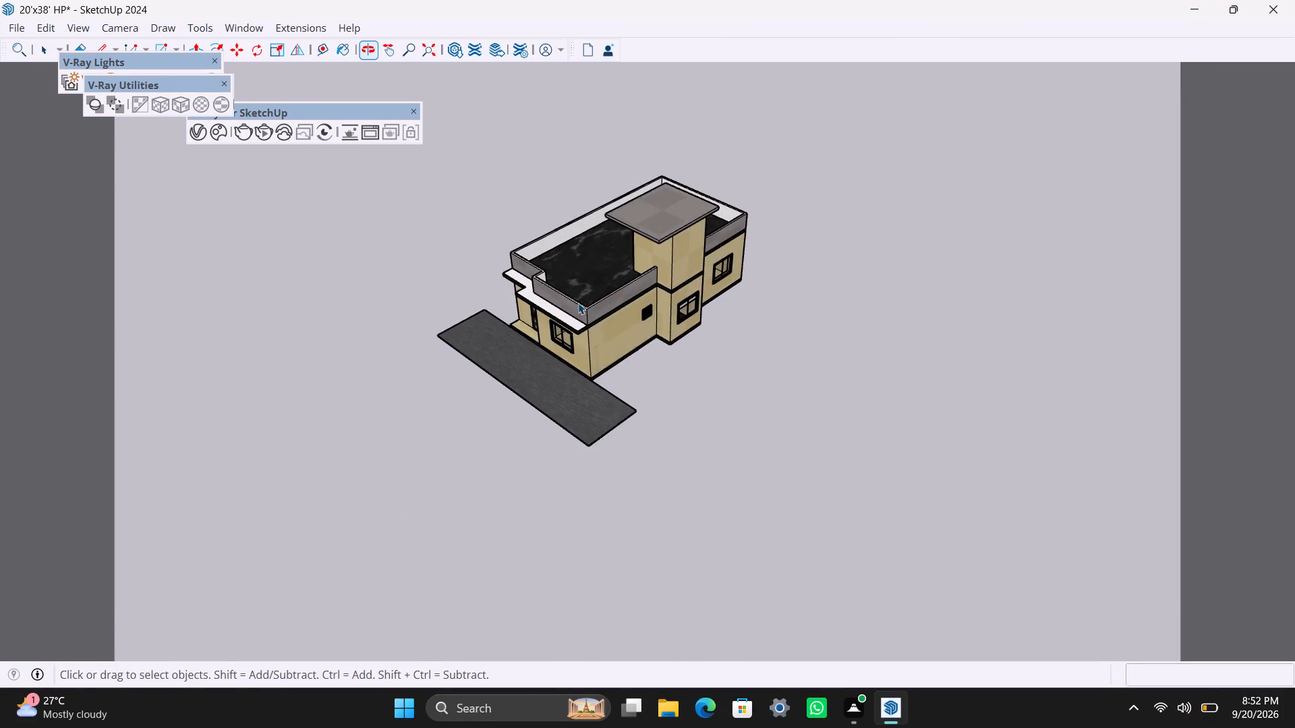
scroll(579, 301, "up", 9)
scroll(553, 274, "down", 6)
middle_click_drag(552, 274, 552, 275)
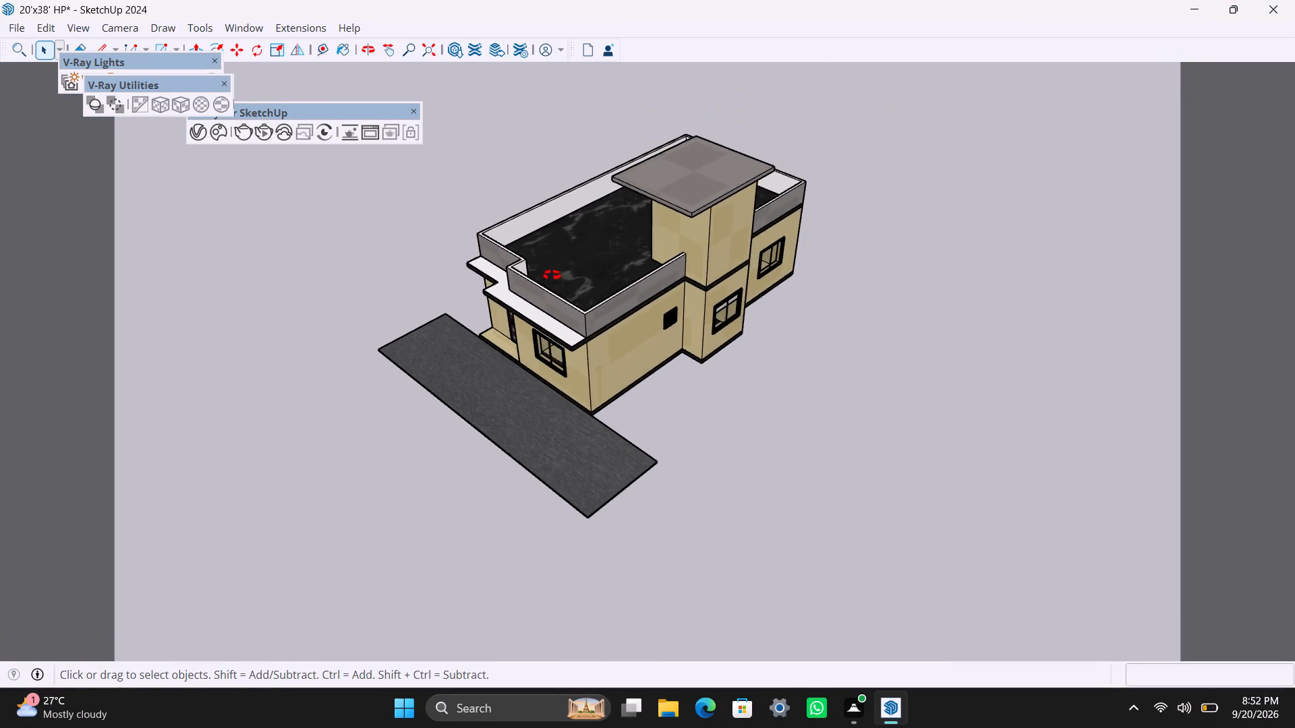
middle_click_drag(552, 275, 1149, 270)
scroll(405, 524, "up", 2)
scroll(470, 415, "up", 2)
middle_click_drag(477, 381, 417, 523)
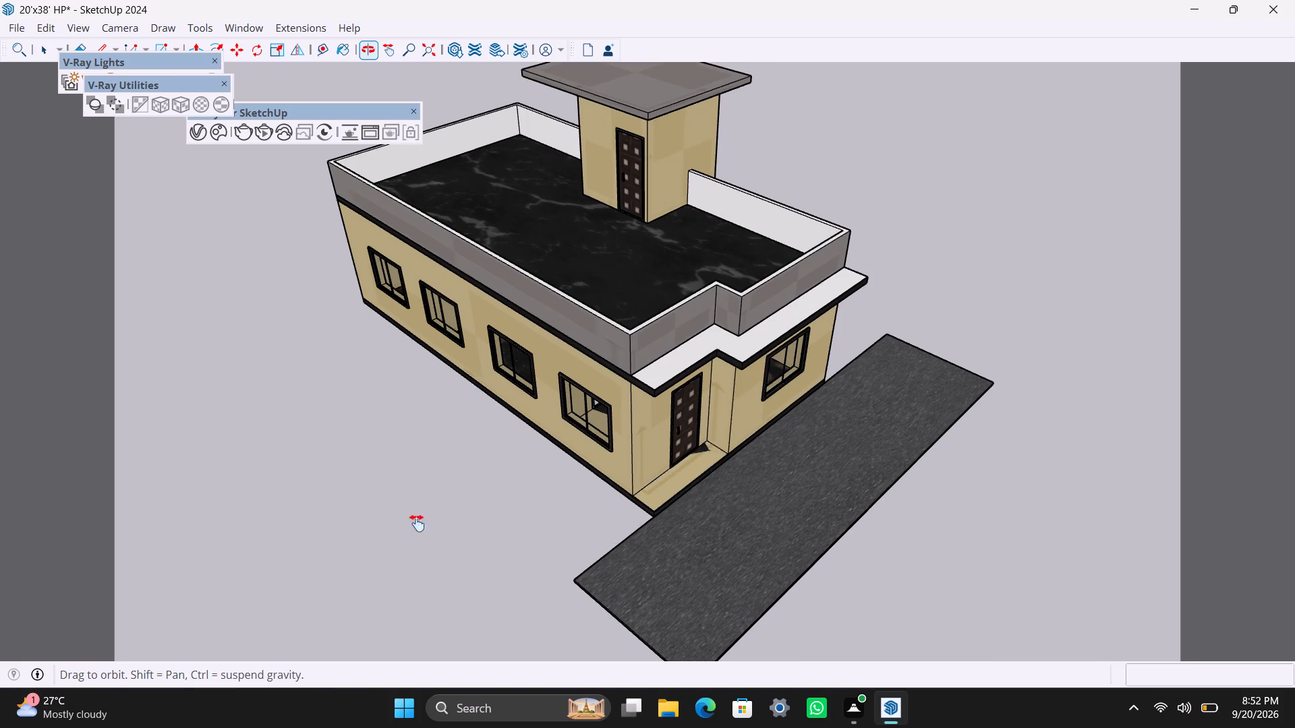
middle_click_drag(417, 523, 411, 532)
scroll(496, 344, "down", 4)
scroll(478, 418, "down", 2)
scroll(478, 417, "up", 2)
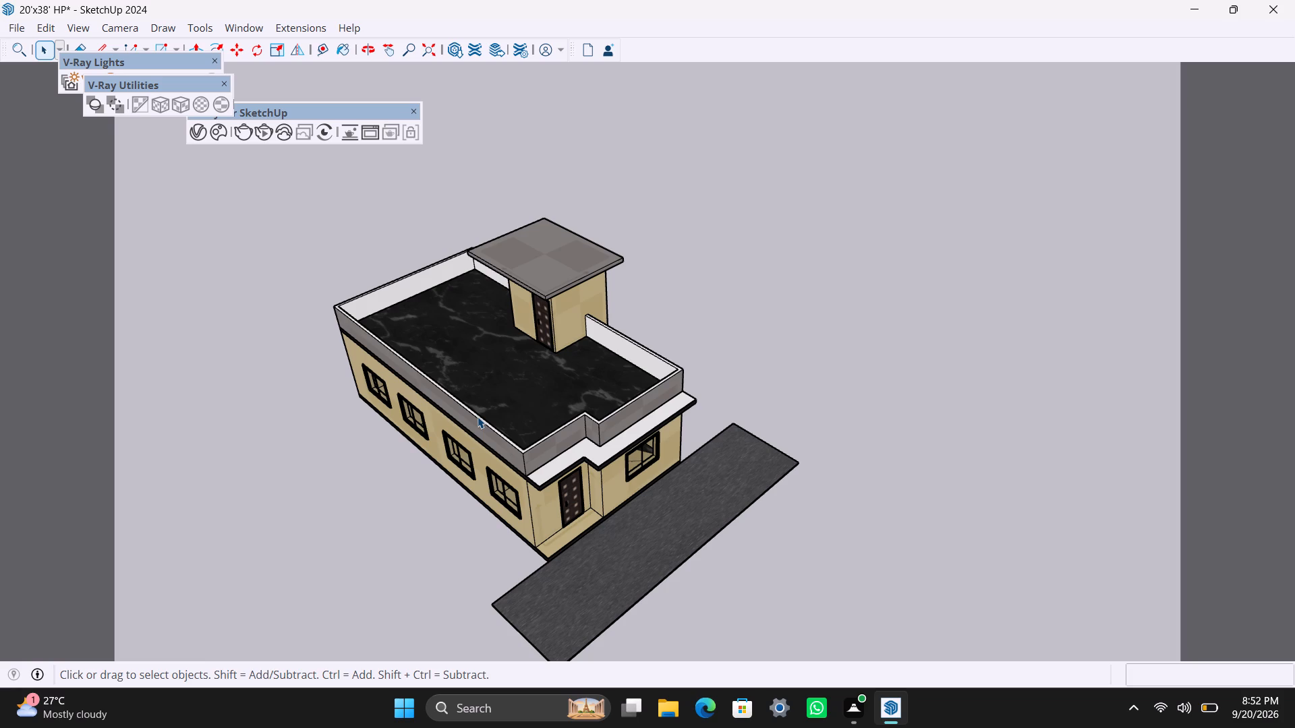
scroll(774, 448, "down", 3)
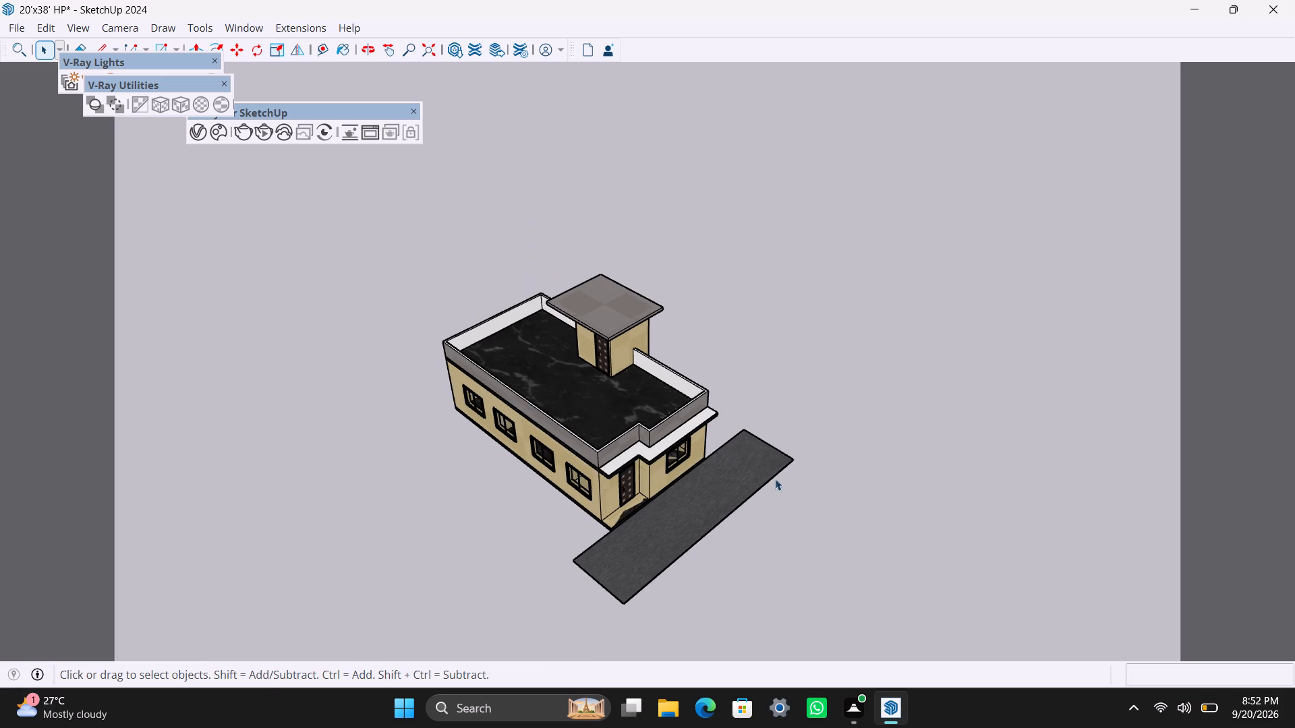
Examine the front elevation near eye level, then the entrance corner with the four-window side wall.
middle_click_drag(760, 485, 133, 404)
scroll(606, 415, "up", 3)
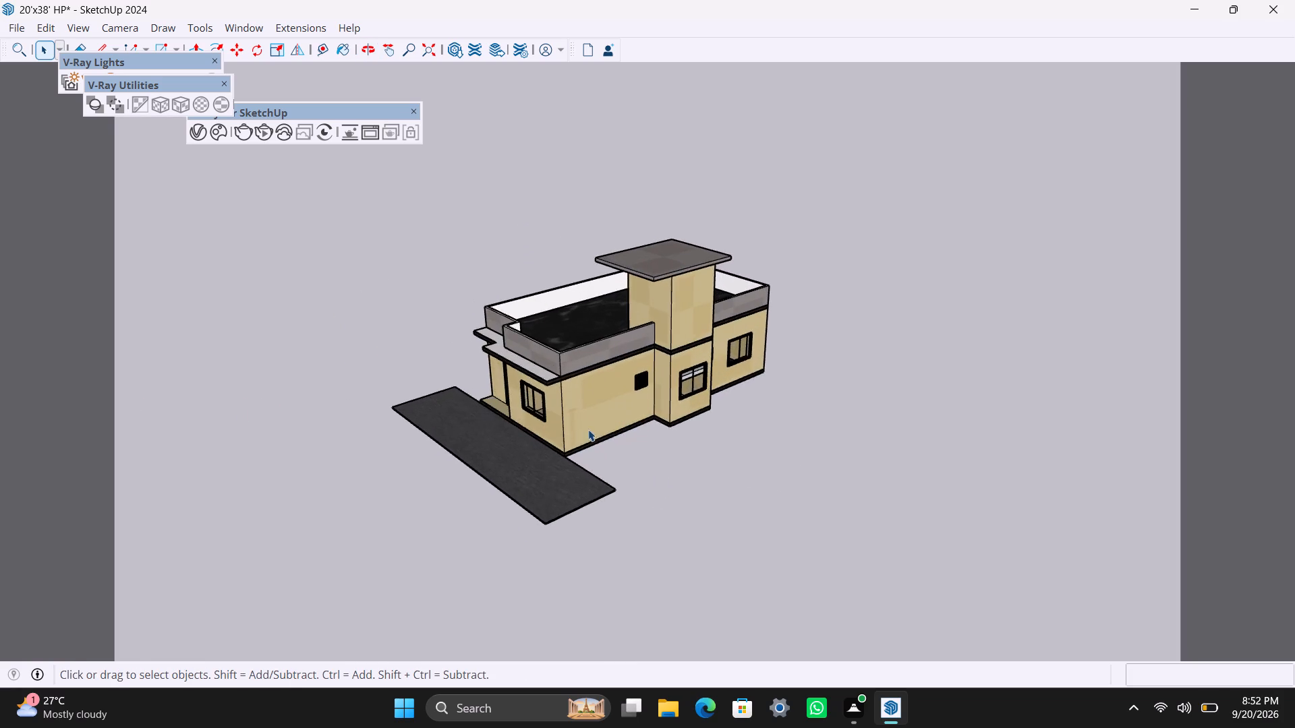
scroll(588, 429, "up", 2)
middle_click_drag(383, 536, 757, 491)
scroll(649, 483, "up", 6)
middle_click_drag(550, 504, 575, 520)
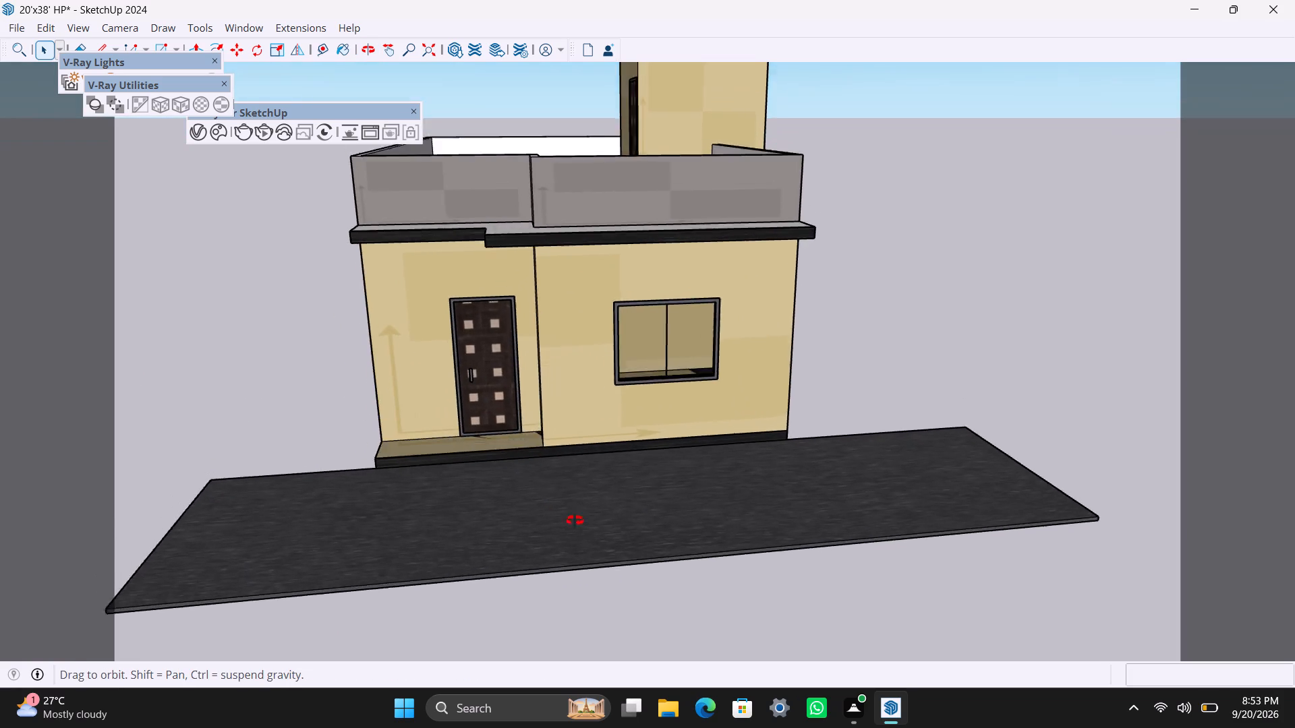
middle_click_drag(575, 520, 941, 483)
scroll(890, 479, "down", 4)
middle_click_drag(888, 479, 685, 525)
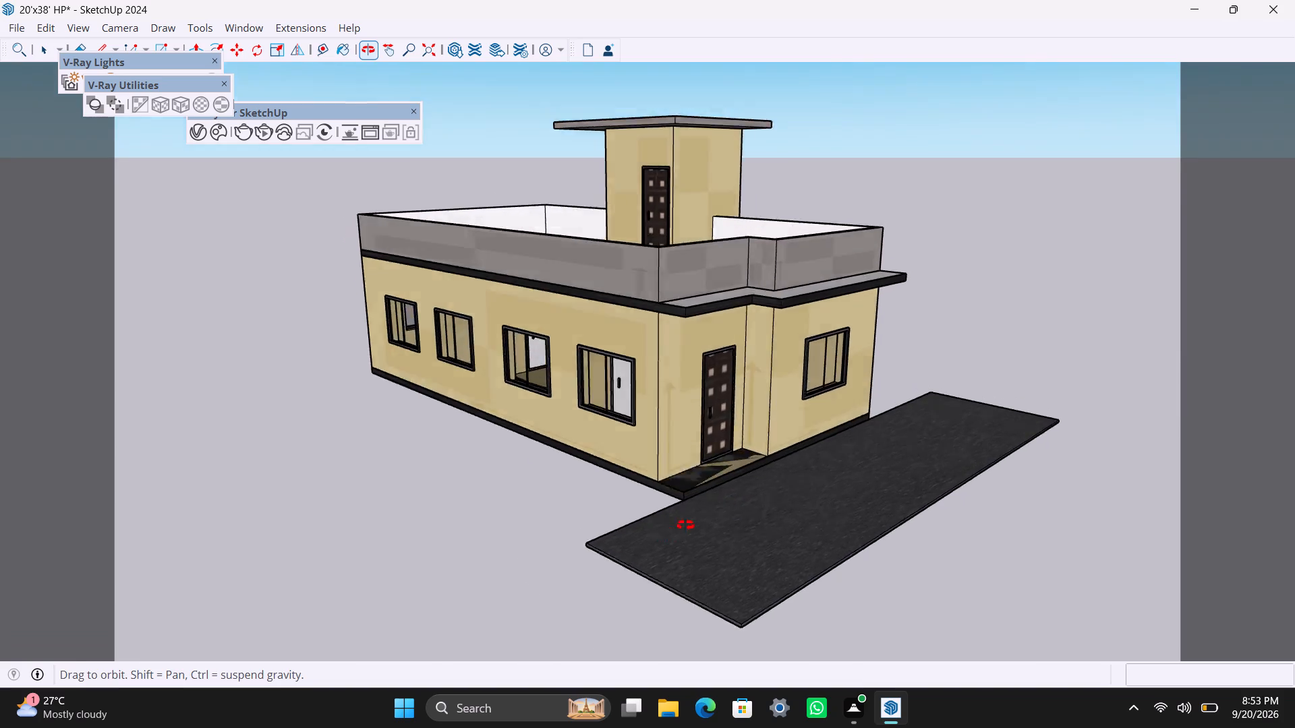
middle_click_drag(685, 525, 685, 525)
scroll(680, 509, "up", 3)
scroll(670, 495, "down", 8)
middle_click_drag(736, 493, 629, 485)
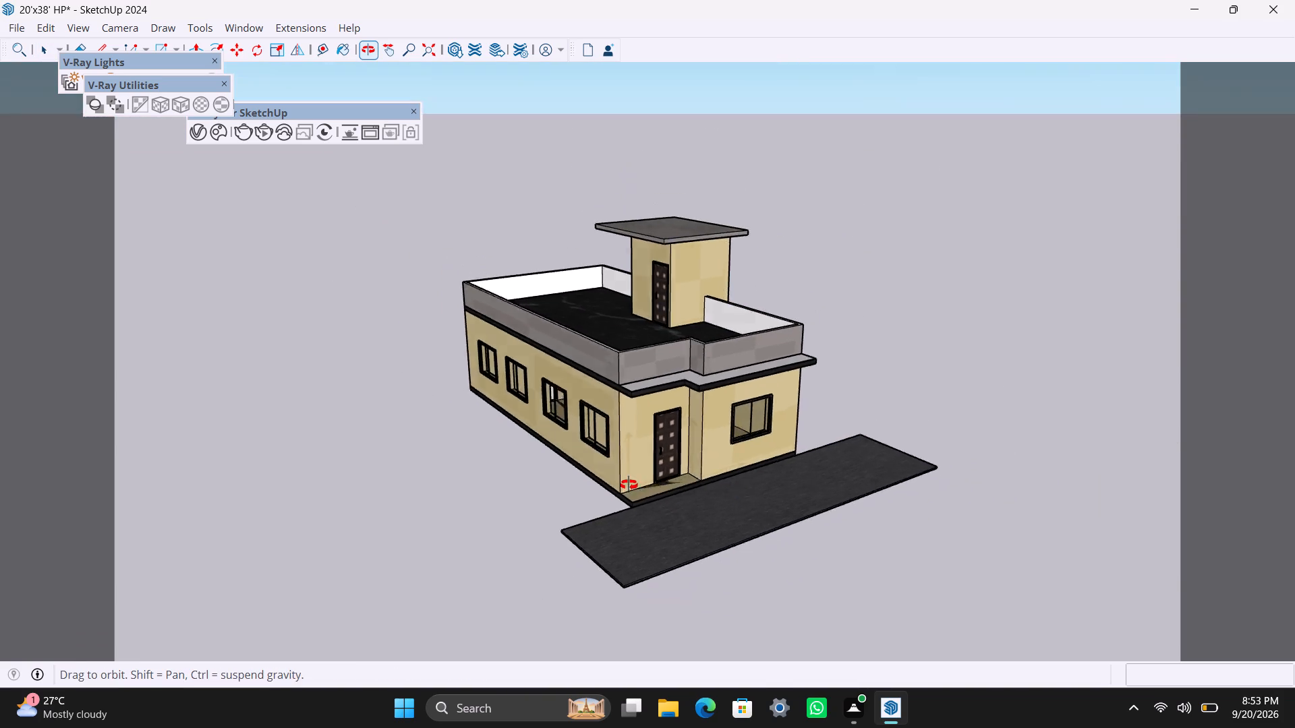
Check the ventilator side wall and the stair tower's outer walls and window from the front window corner.
middle_click_drag(629, 485, 218, 564)
scroll(505, 523, "up", 5)
scroll(511, 517, "down", 4)
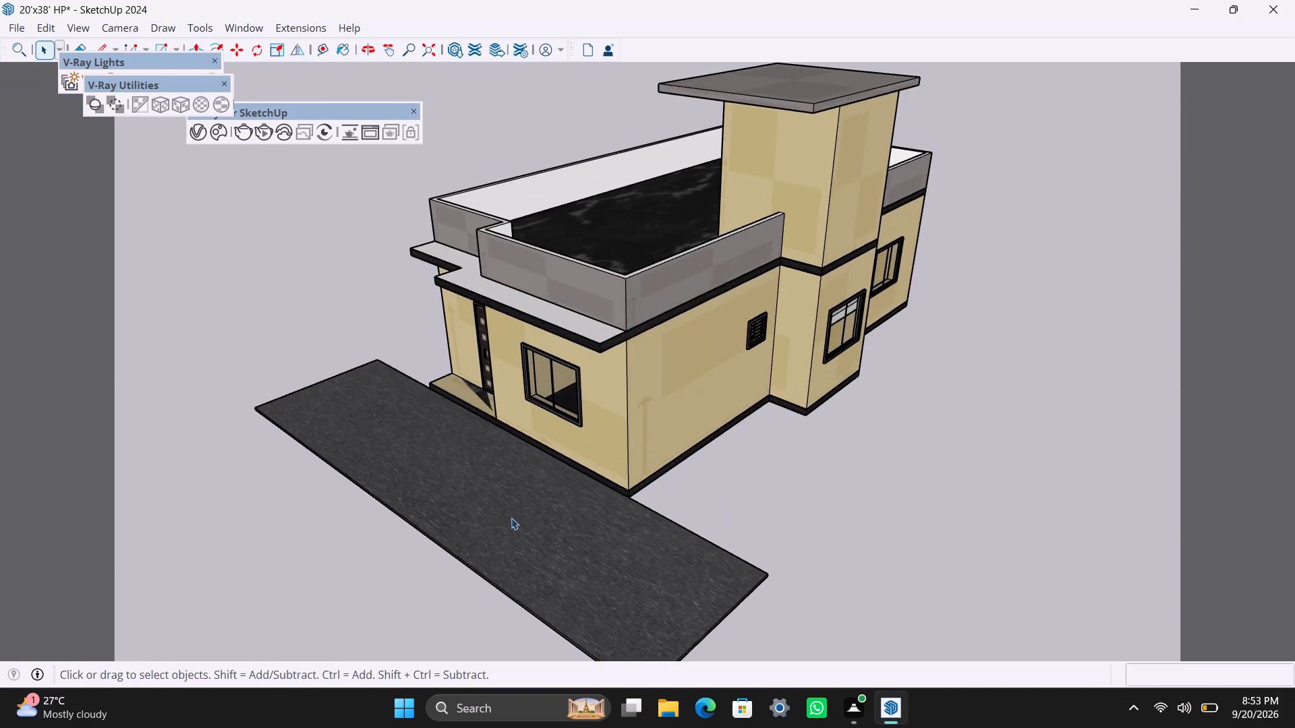
scroll(511, 518, "up", 1)
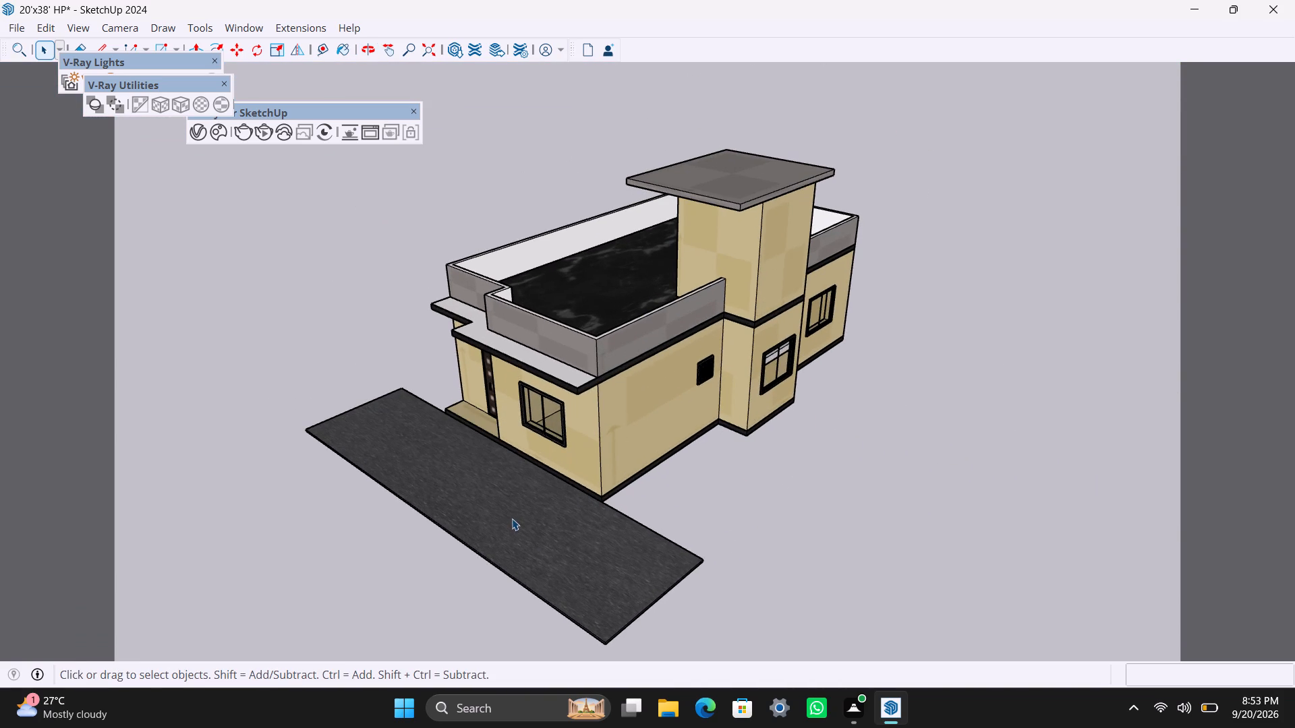
scroll(534, 479, "down", 3)
scroll(534, 480, "up", 7)
middle_click_drag(529, 497, 1013, 444)
scroll(620, 503, "down", 8)
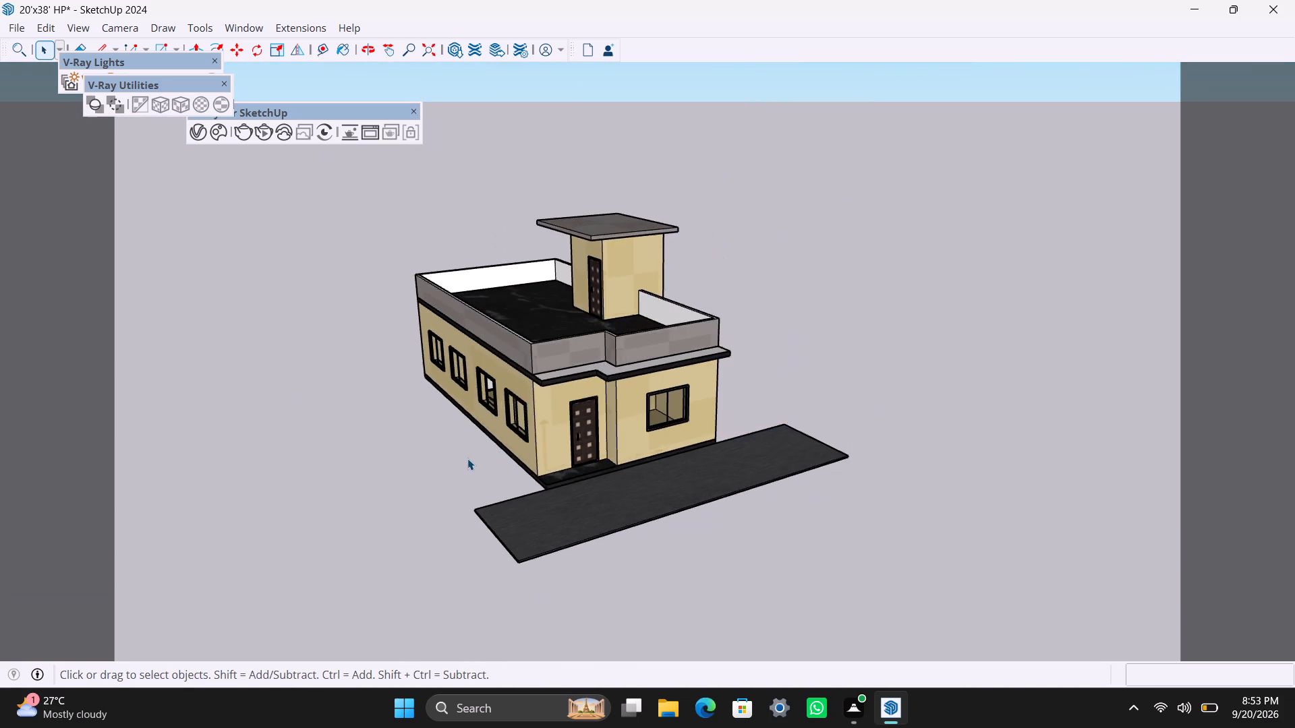
Examine the four-window side, terrace door, front facade and road from above.
middle_click_drag(474, 465, 662, 580)
scroll(660, 539, "up", 3)
scroll(639, 506, "down", 5)
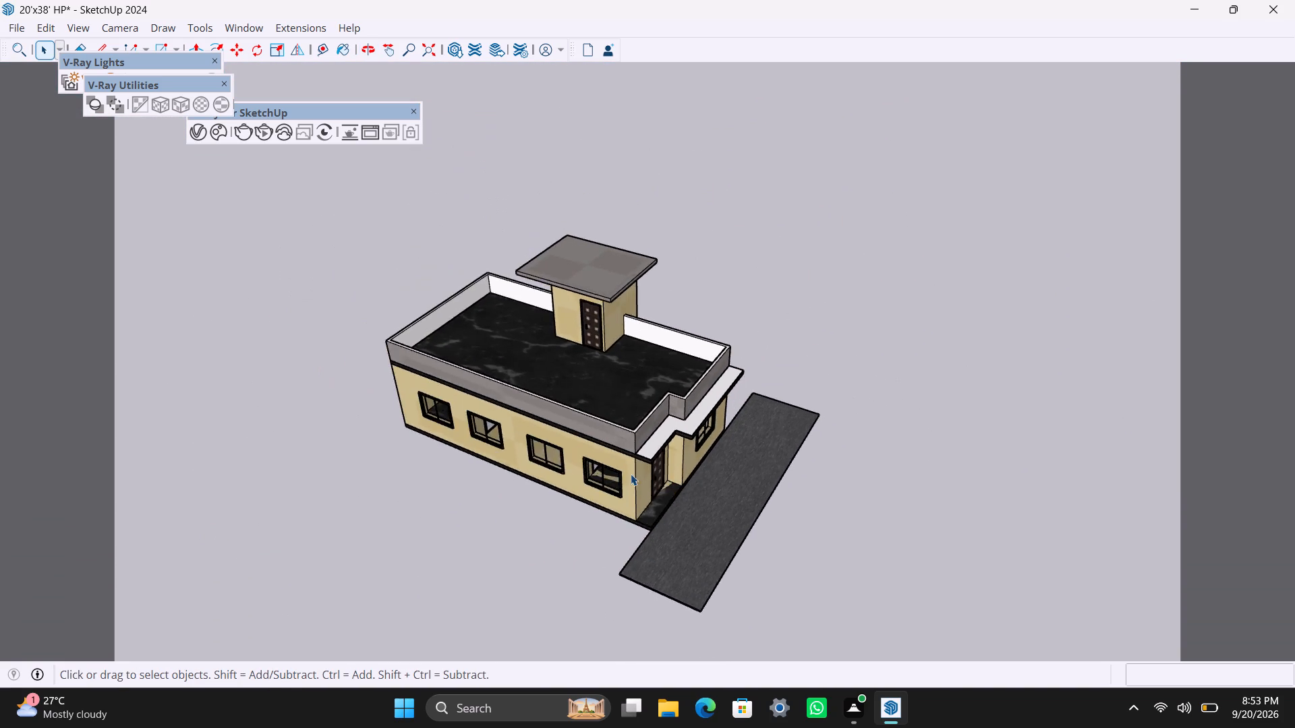
scroll(631, 474, "down", 4)
middle_click_drag(631, 474, 482, 503)
scroll(545, 506, "up", 4)
scroll(745, 529, "up", 4)
scroll(564, 544, "up", 3)
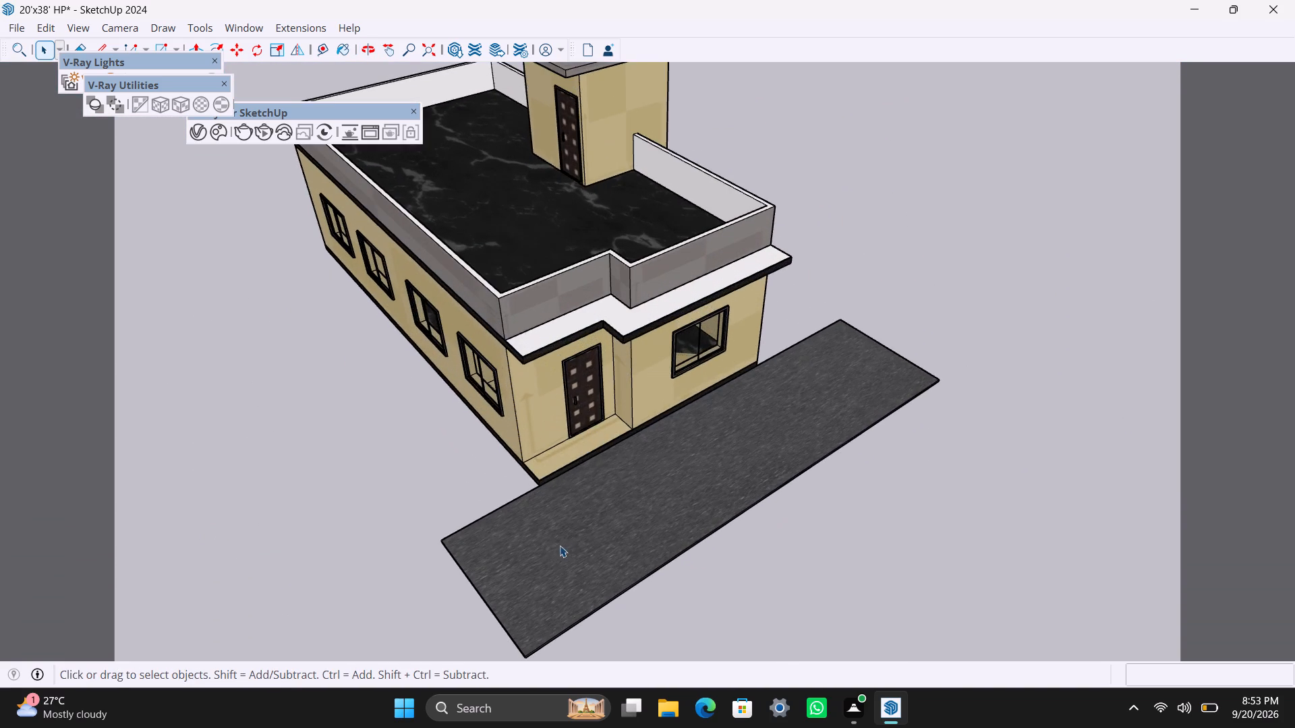
middle_click_drag(575, 535, 258, 461)
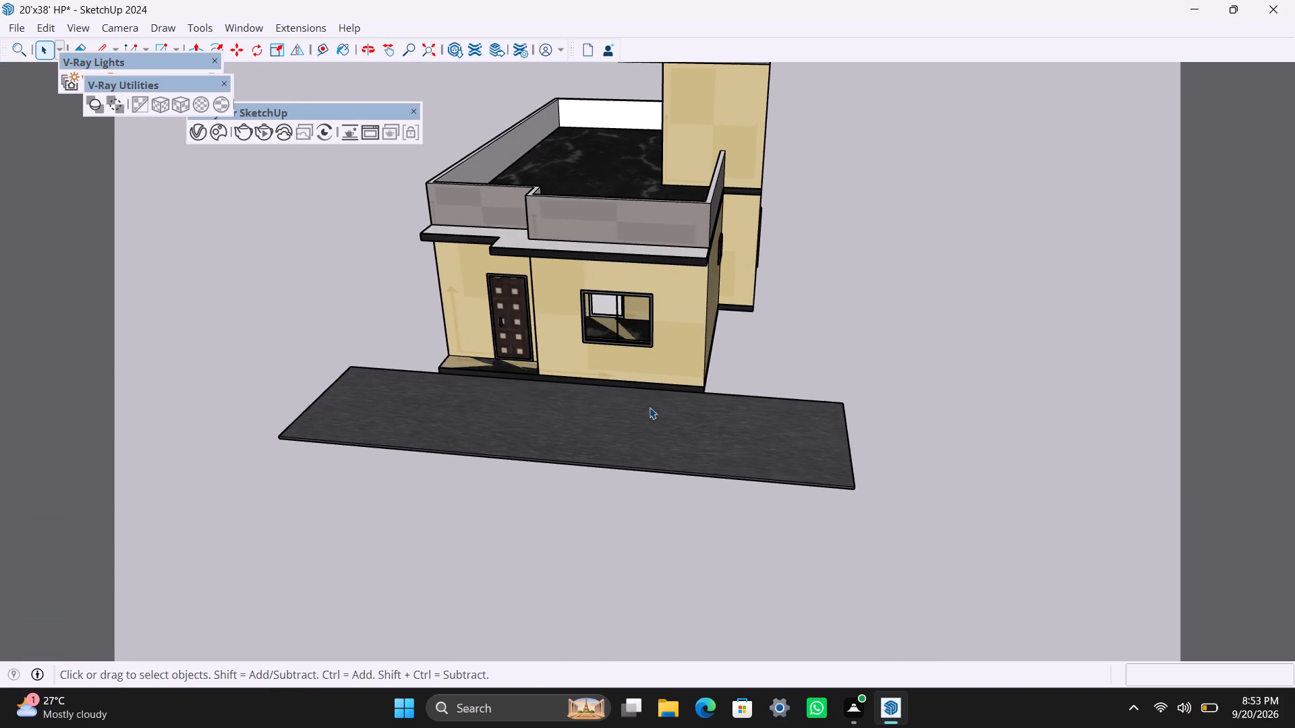
scroll(624, 349, "up", 2)
scroll(647, 56, "down", 6)
scroll(624, 371, "down", 4)
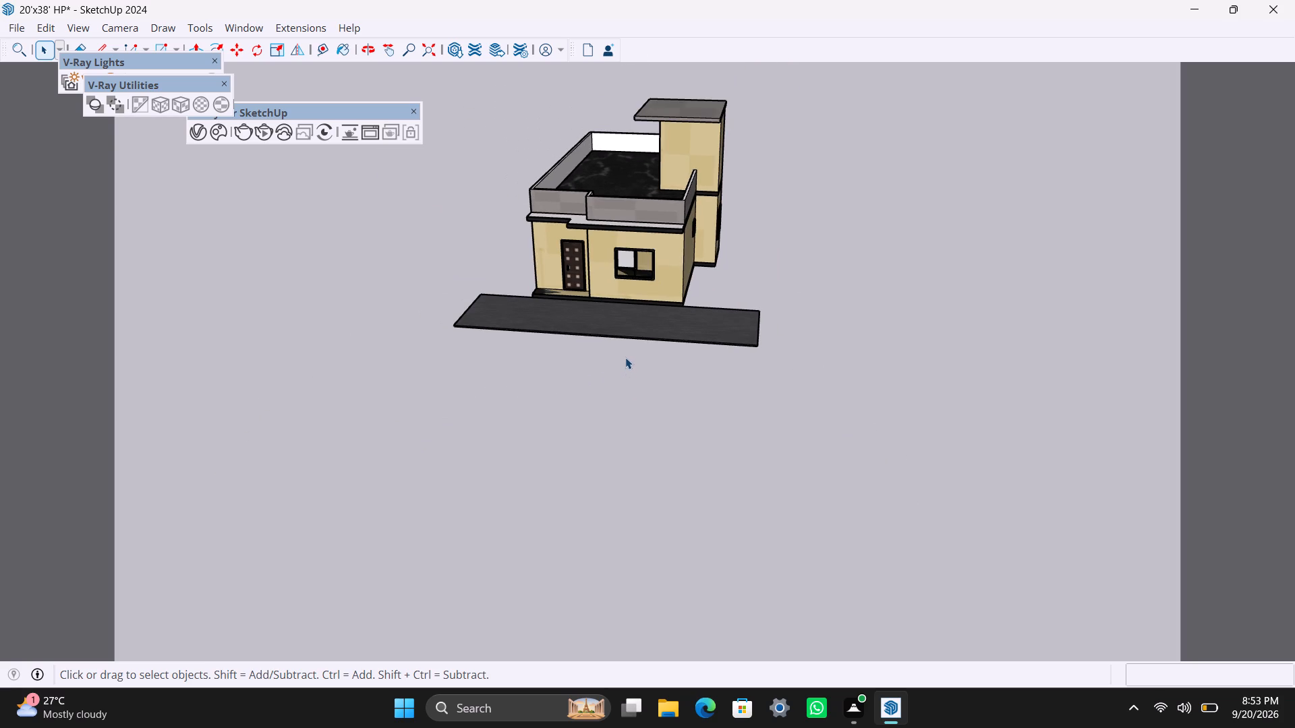
scroll(625, 357, "down", 2)
Review the front parapet, stepped slab and front window from above, along with the ventilator side and stair tower.
middle_click_drag(591, 408, 633, 541, "shift")
scroll(636, 513, "up", 7)
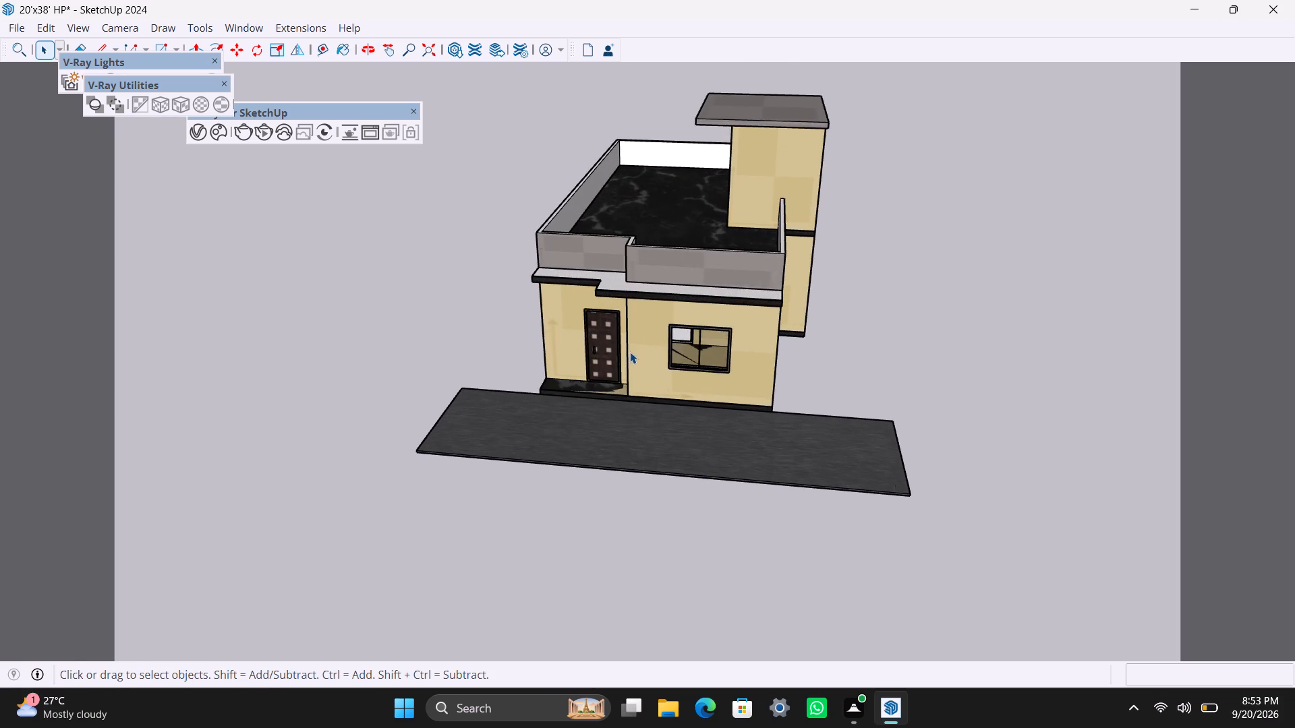
middle_click_drag(630, 352, 637, 456, "shift")
scroll(644, 428, "up", 3)
scroll(664, 384, "down", 3)
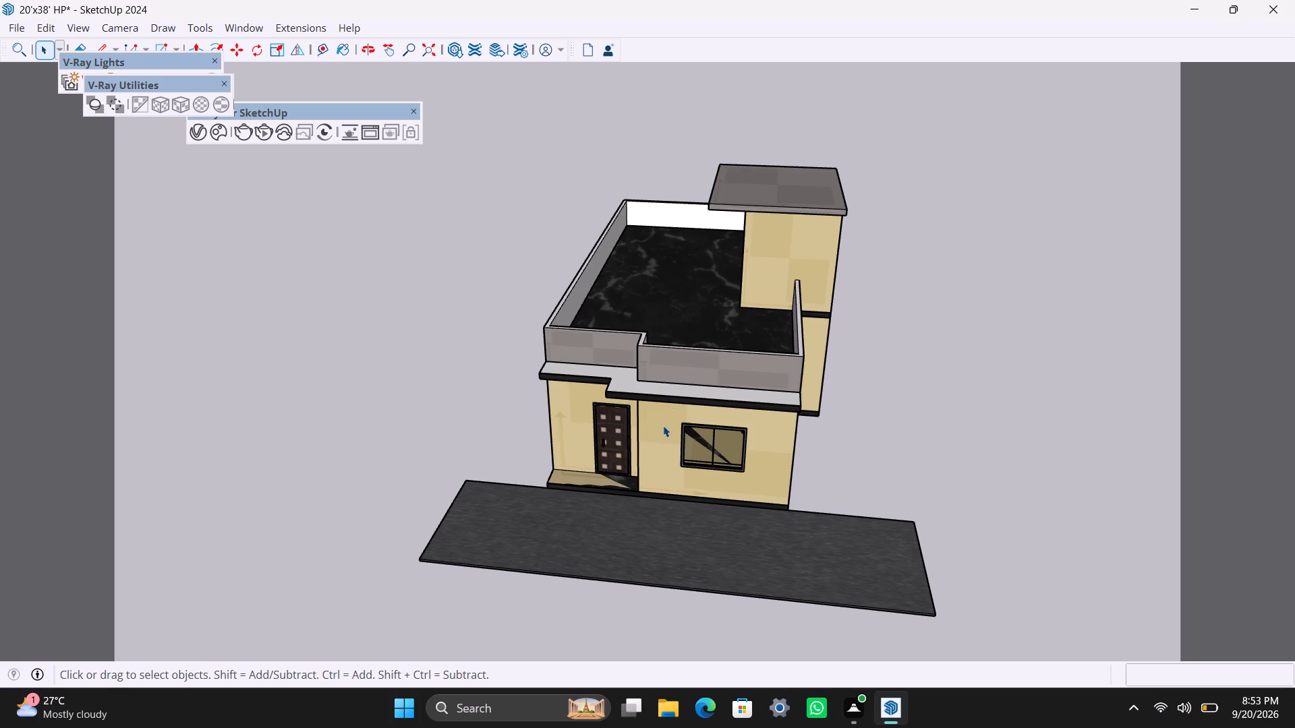
scroll(933, 421, "down", 3)
scroll(864, 471, "up", 3)
middle_click_drag(853, 479, 542, 484)
scroll(576, 514, "up", 2)
scroll(563, 433, "up", 1)
scroll(549, 423, "down", 3)
middle_click_drag(549, 423, 585, 425)
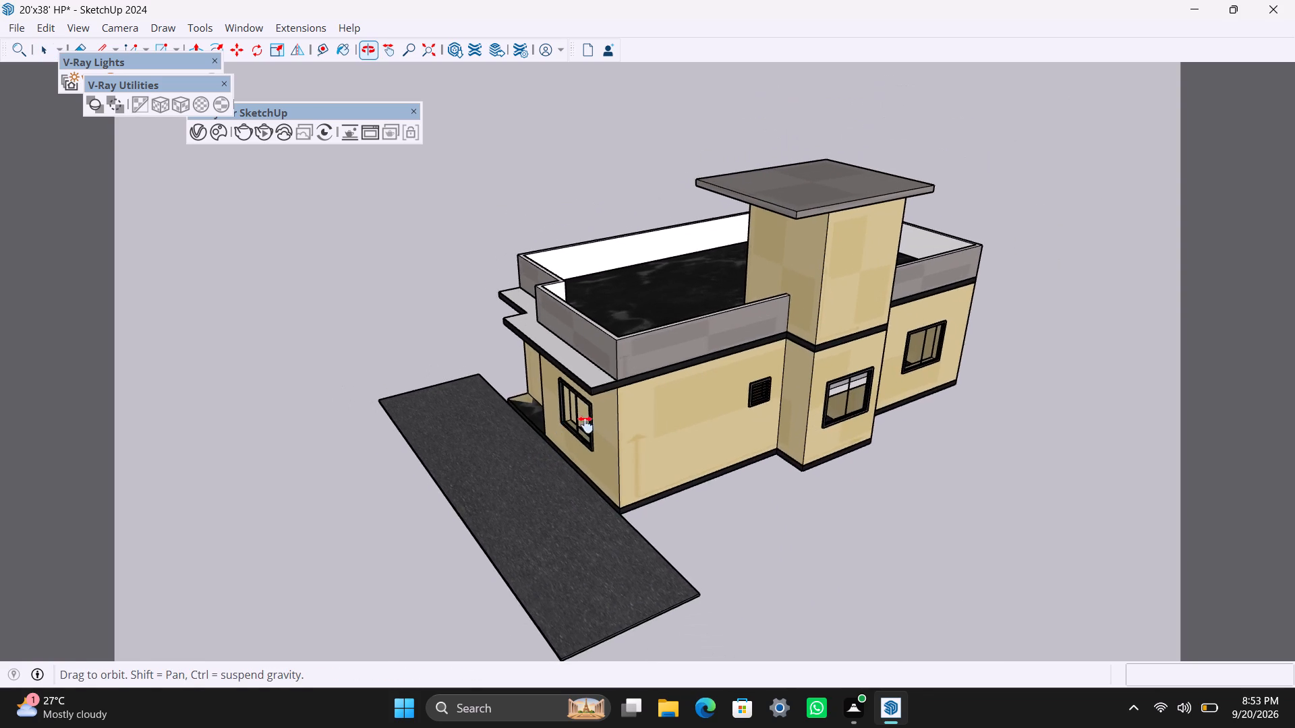
middle_click_drag(585, 425, 631, 435)
scroll(629, 435, "up", 2)
middle_click_drag(622, 464, 886, 497)
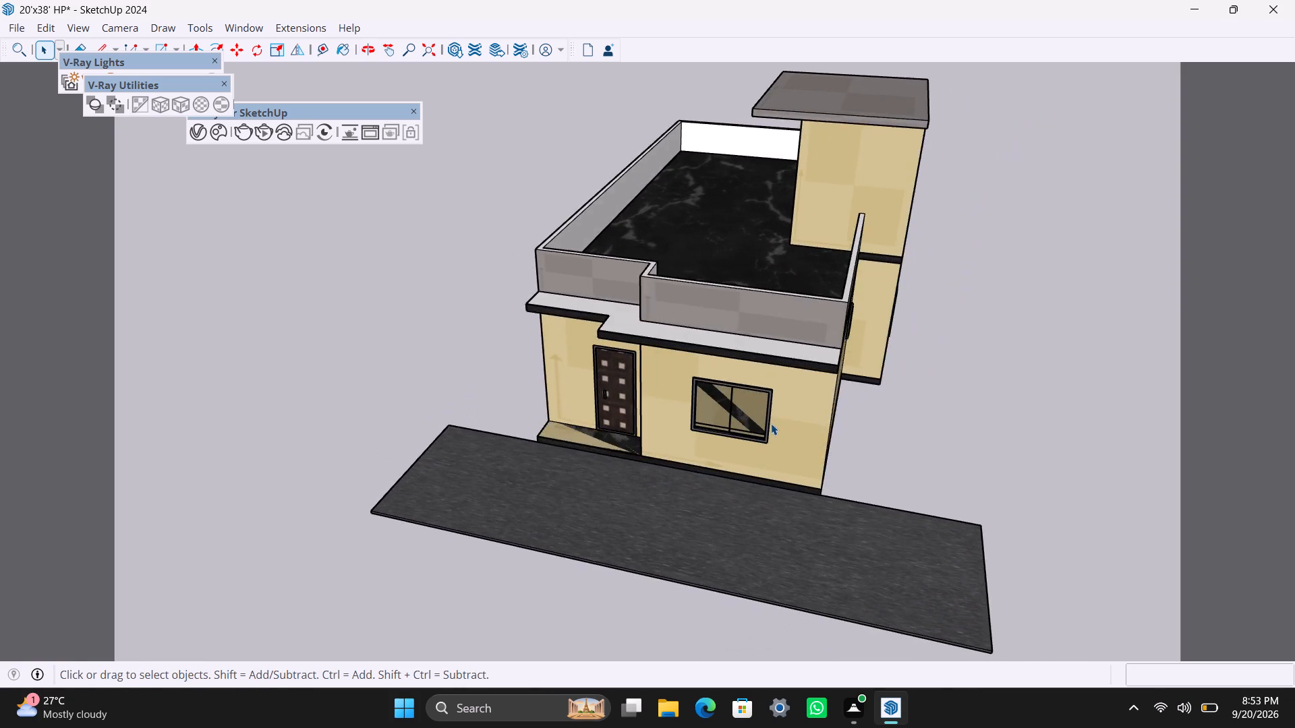
Inspect the terrace floor, parapet, stair tower roof and front slab from a high viewpoint.
scroll(771, 423, "down", 5)
middle_click_drag(764, 420, 1000, 544)
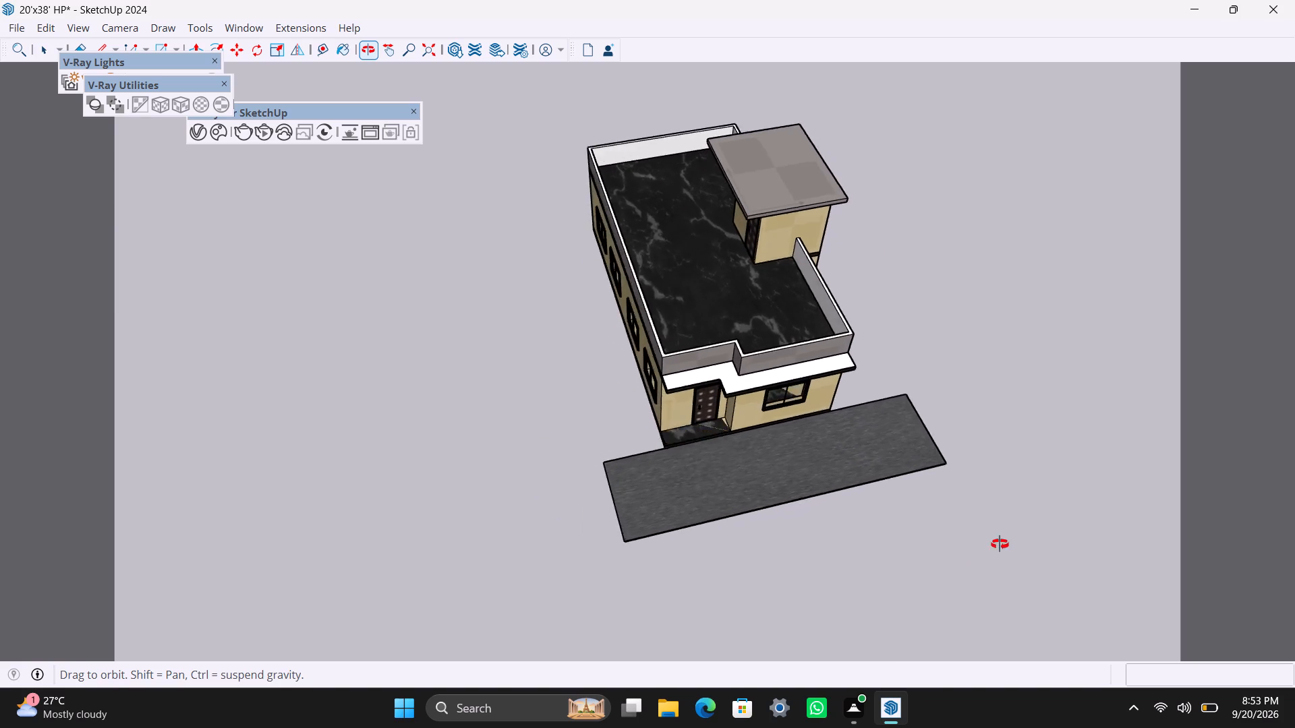
middle_click_drag(1000, 544, 987, 500)
scroll(886, 330, "up", 2)
scroll(750, 326, "up", 2)
middle_click_drag(736, 350, 932, 429)
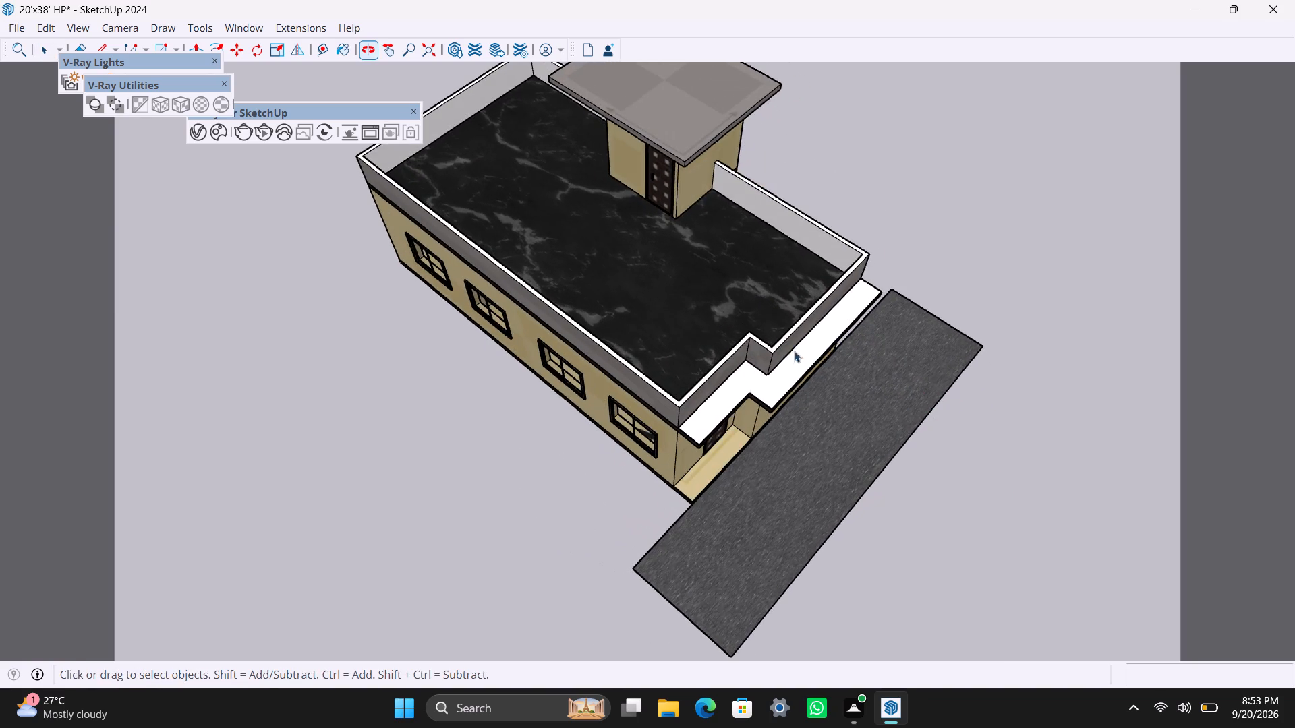
scroll(771, 329, "down", 5)
scroll(740, 315, "up", 2)
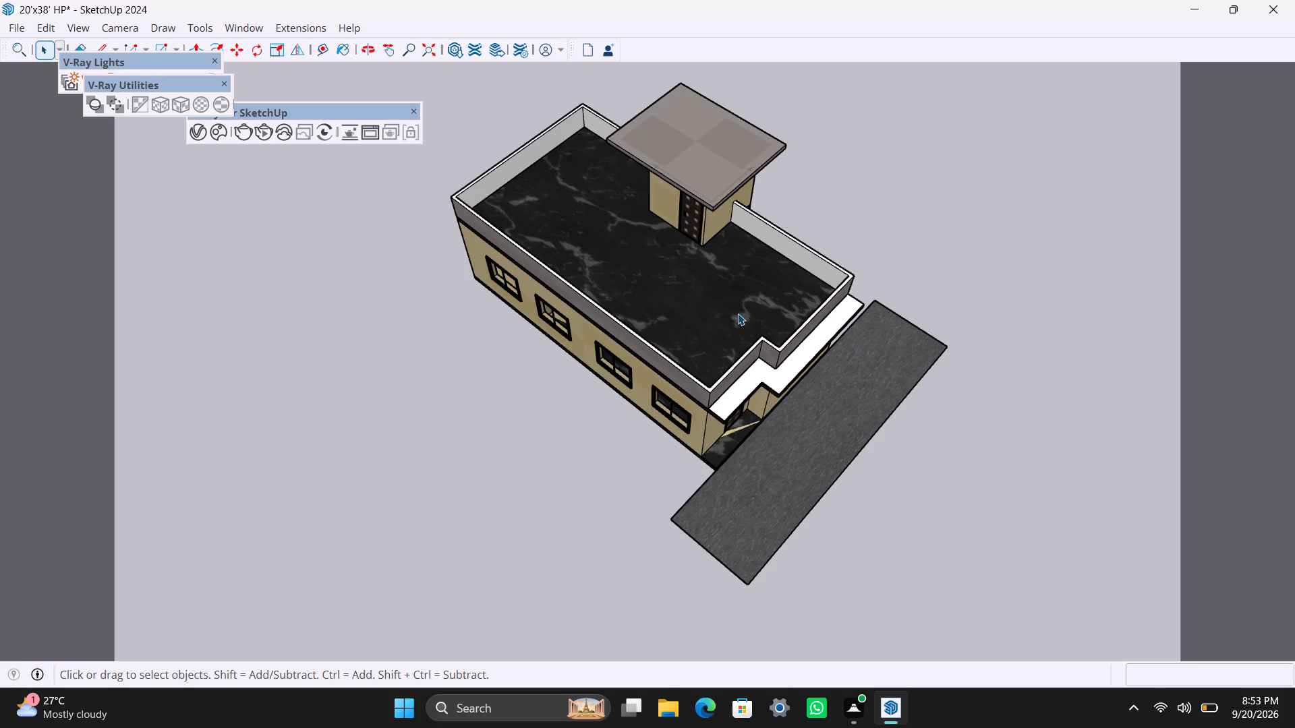
scroll(758, 293, "up", 2)
scroll(703, 270, "up", 2)
scroll(701, 268, "down", 4)
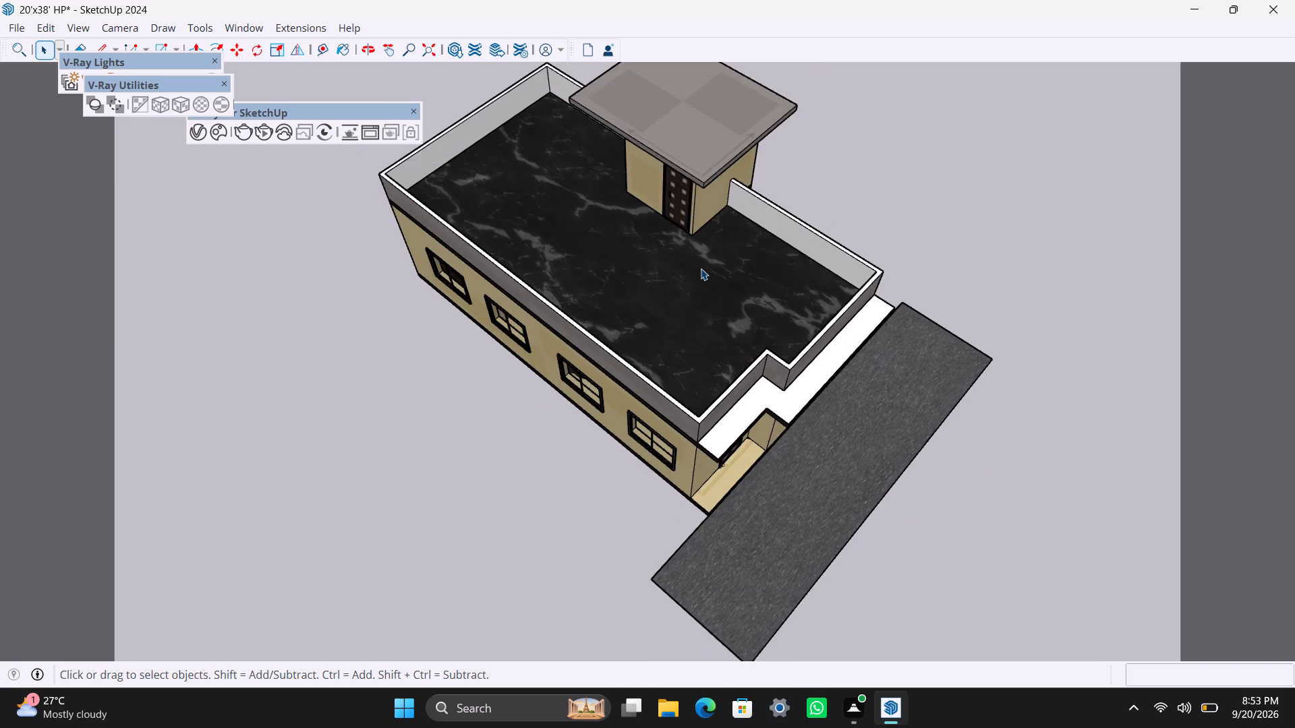
Examine the terrace floor, parapet, stair tower and front slab from above, around to the entrance corner.
scroll(701, 268, "up", 1)
scroll(701, 268, "down", 3)
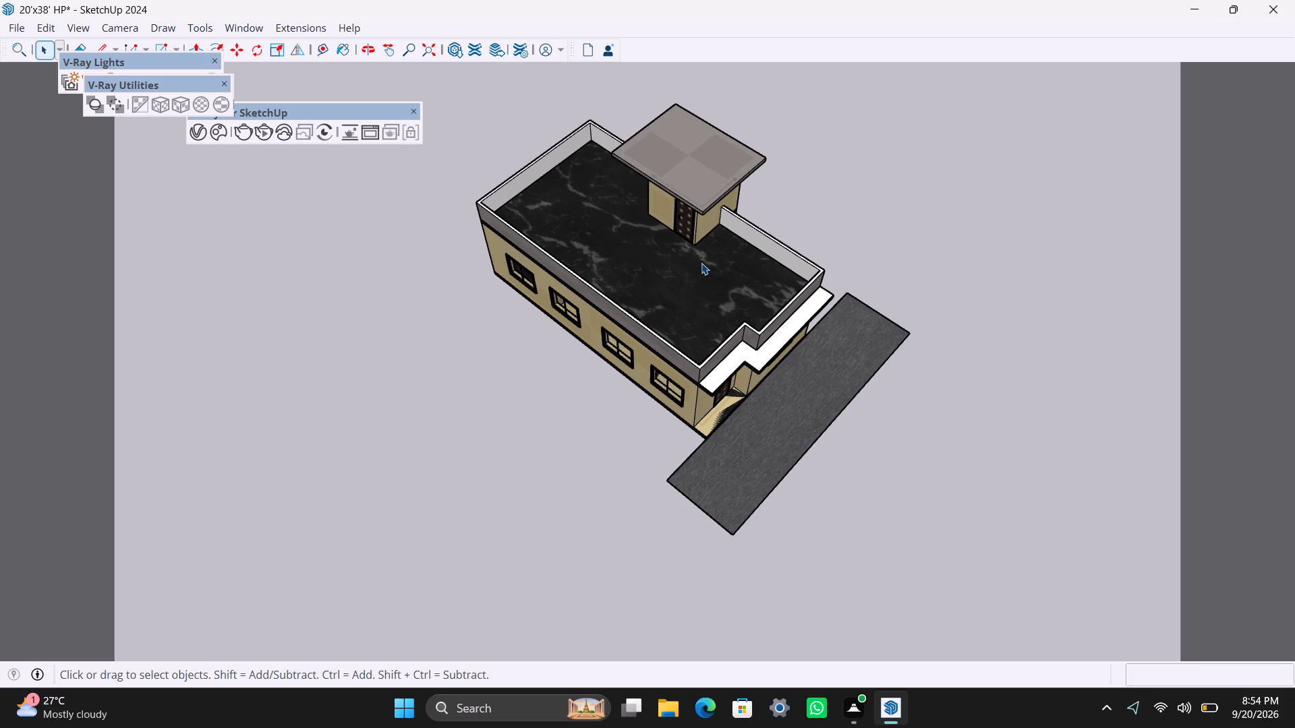
scroll(753, 314, "up", 6)
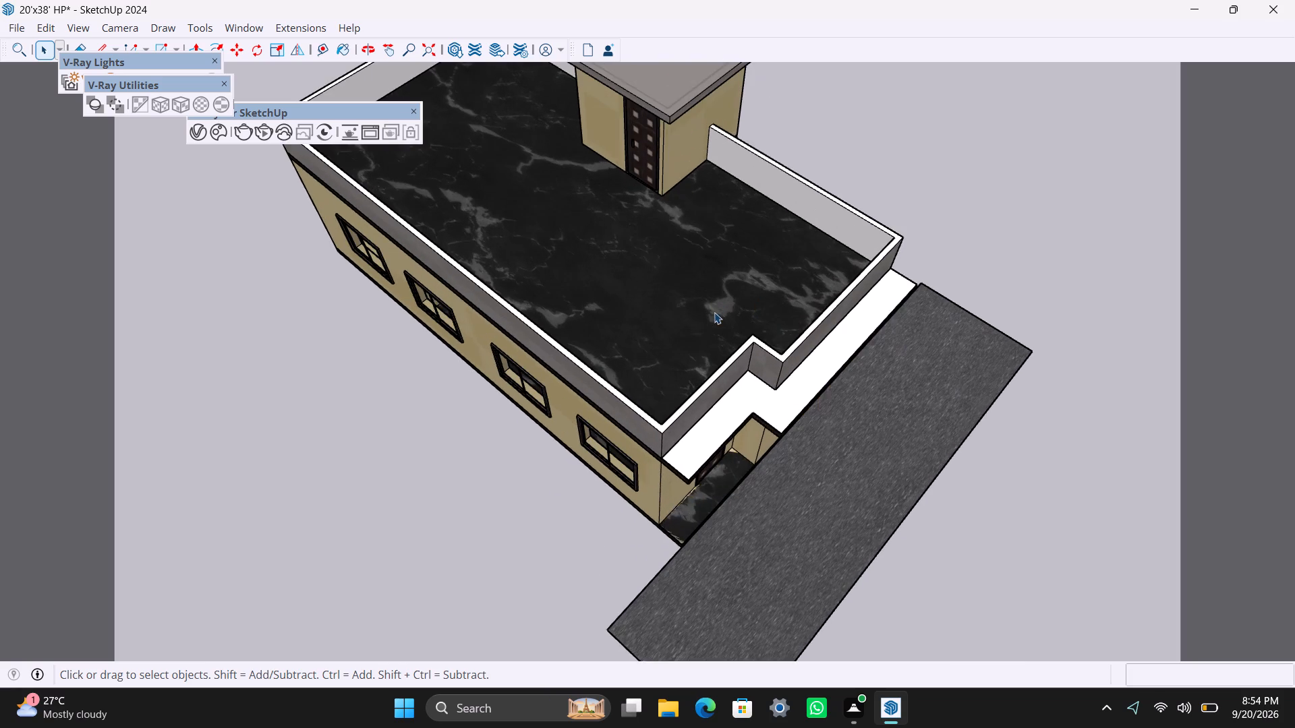
middle_click_drag(714, 317, 750, 431, "shift")
scroll(707, 312, "up", 1)
middle_click_drag(654, 471, 865, 277)
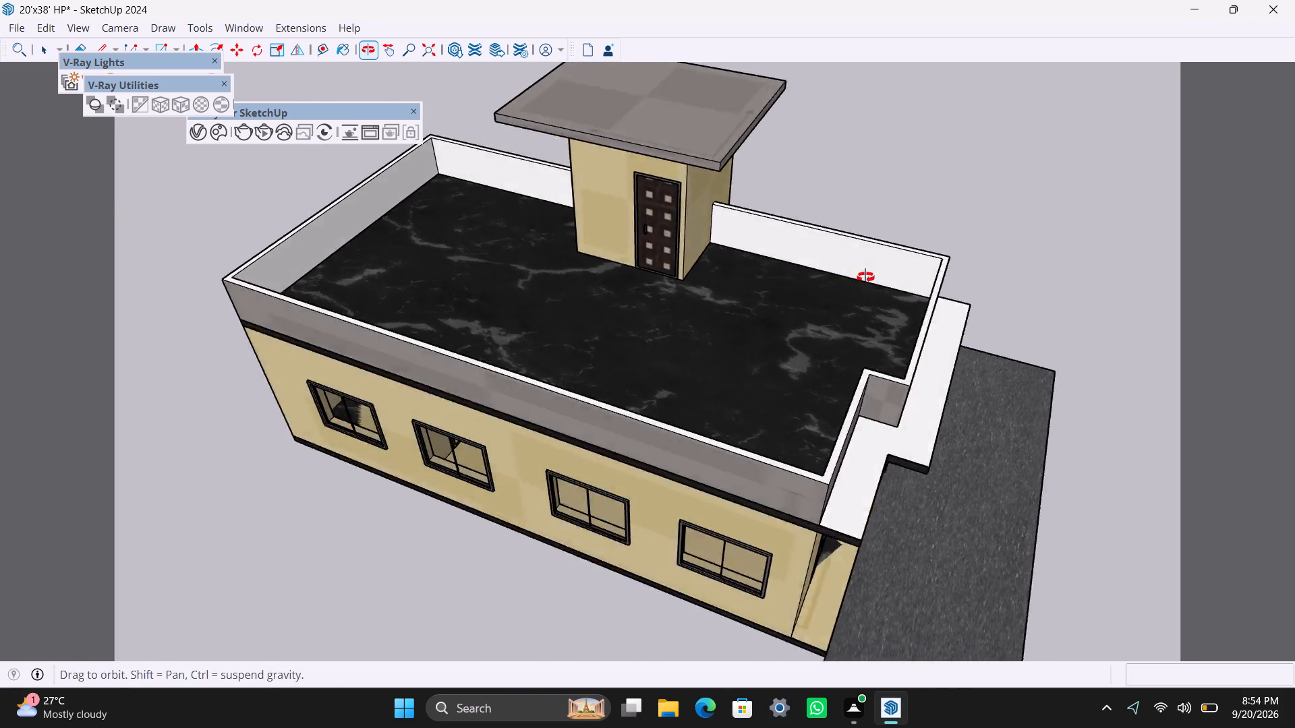
middle_click_drag(865, 277, 956, 168)
scroll(788, 247, "down", 5)
middle_click_drag(849, 322, 442, 444)
scroll(513, 415, "up", 4)
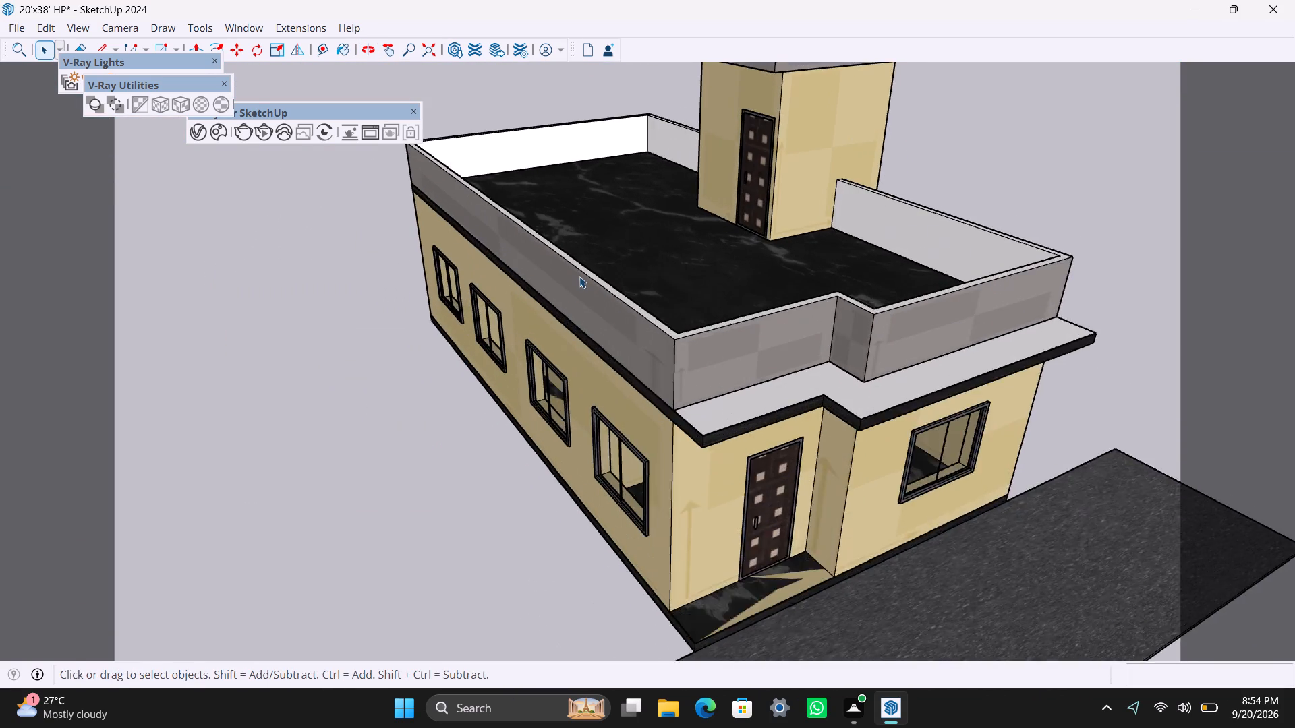
scroll(579, 276, "up", 3)
middle_click_drag(586, 284, 541, 426, "shift")
scroll(555, 404, "down", 9)
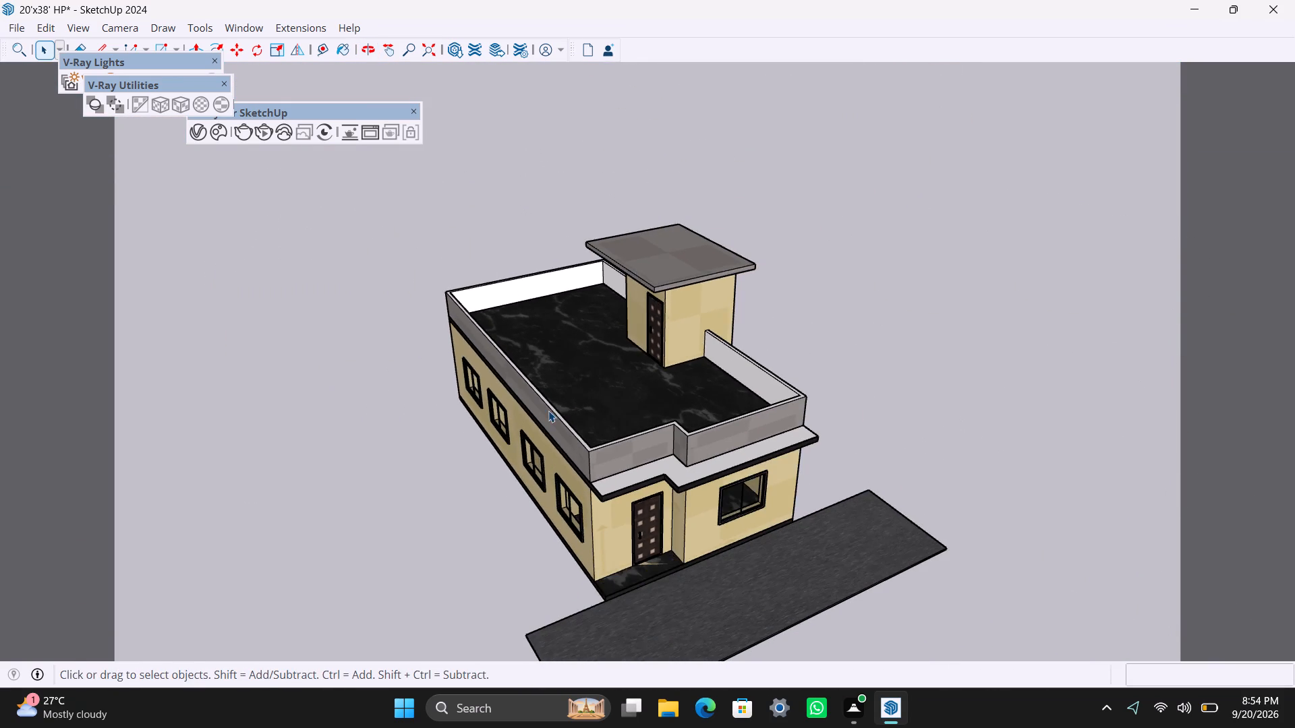
Inspect the rear wall and its window, the rear parapet and the stair tower, along with the adjoining four-window wall.
scroll(548, 420, "down", 1)
middle_click_drag(545, 465, 1122, 425)
scroll(462, 373, "up", 6)
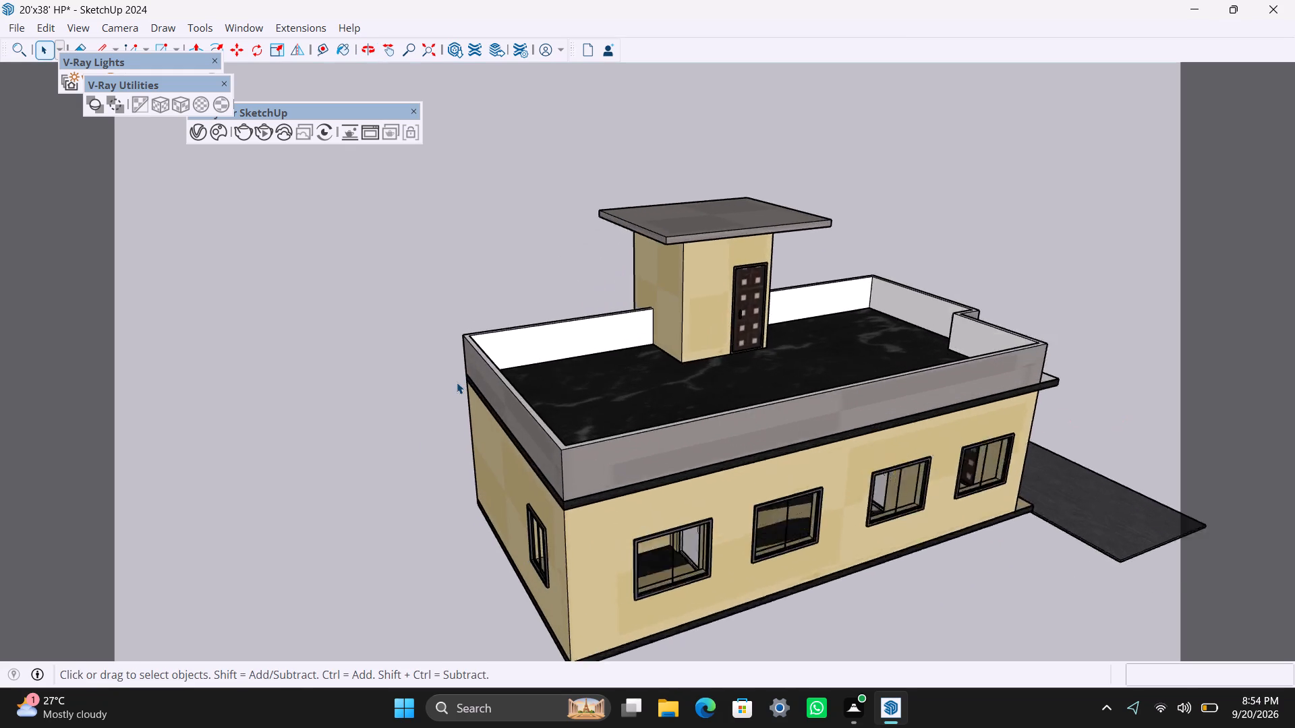
middle_click_drag(522, 433, 882, 458)
scroll(873, 394, "up", 3)
middle_click_drag(880, 359, 733, 364)
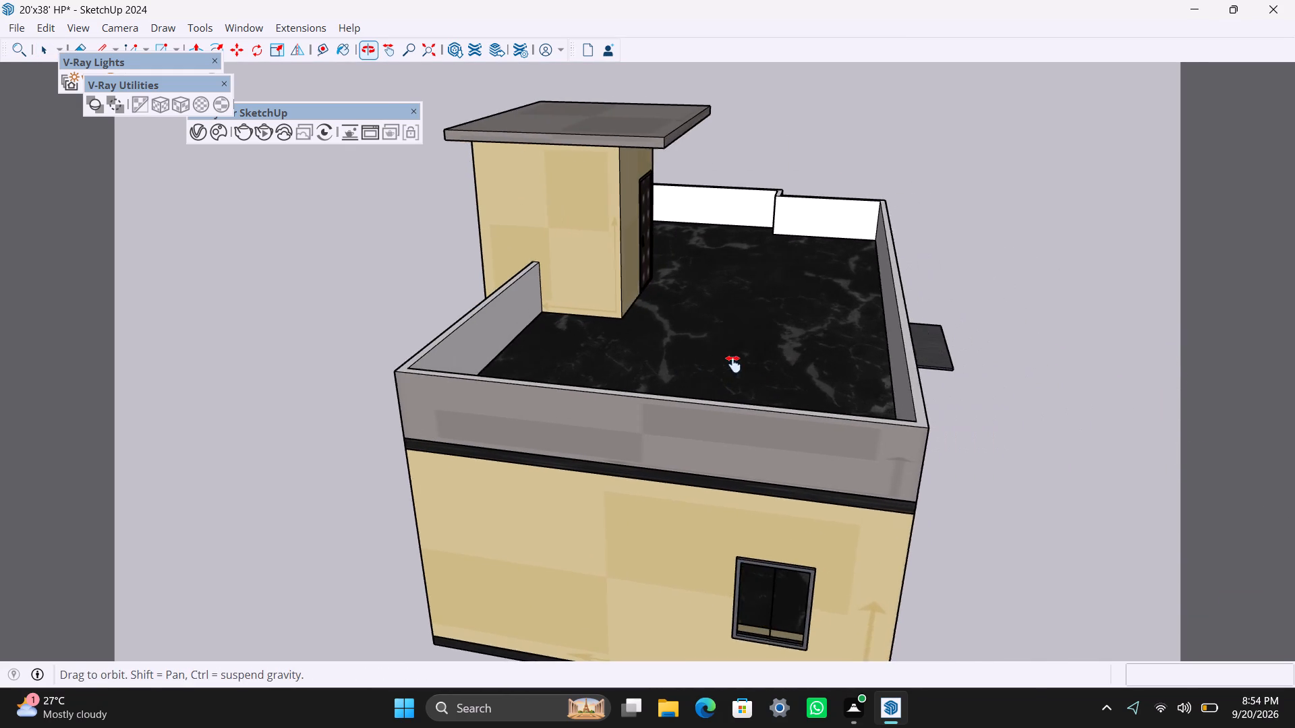
middle_click_drag(733, 364, 731, 364)
scroll(739, 357, "up", 2)
scroll(785, 379, "down", 3)
middle_click_drag(937, 396, 694, 363)
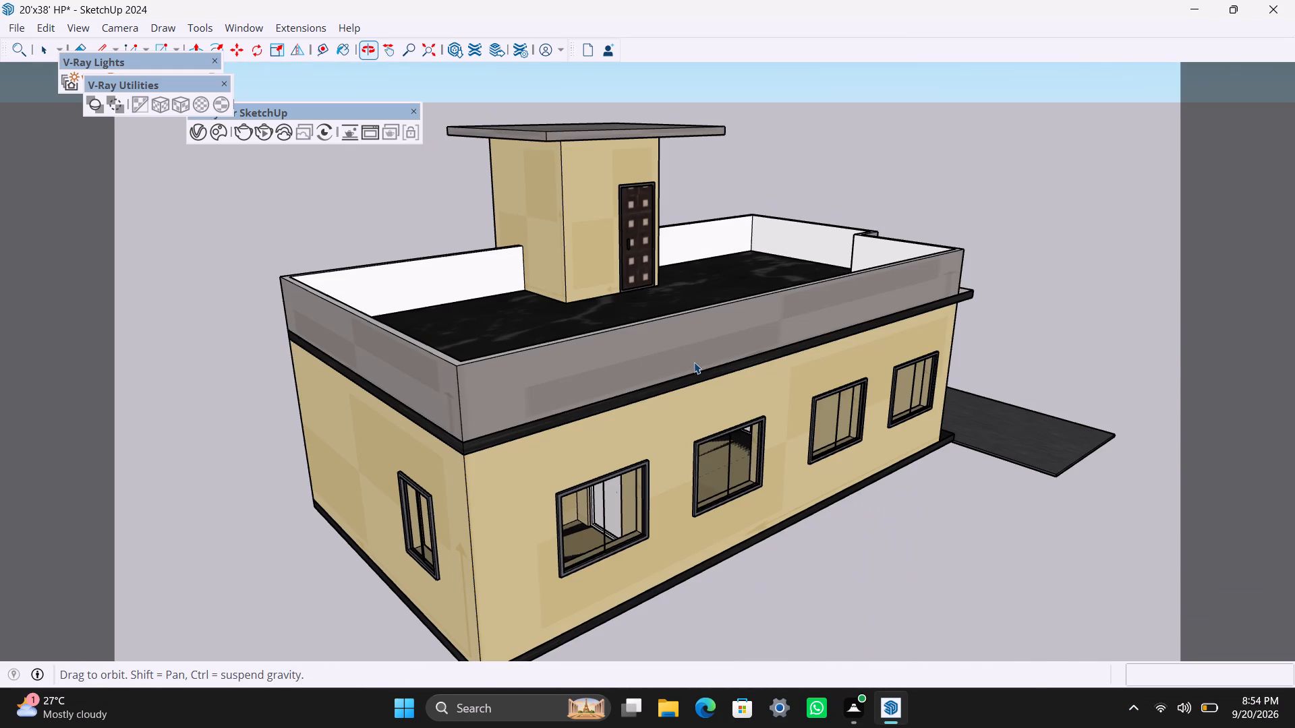
scroll(696, 361, "up", 2)
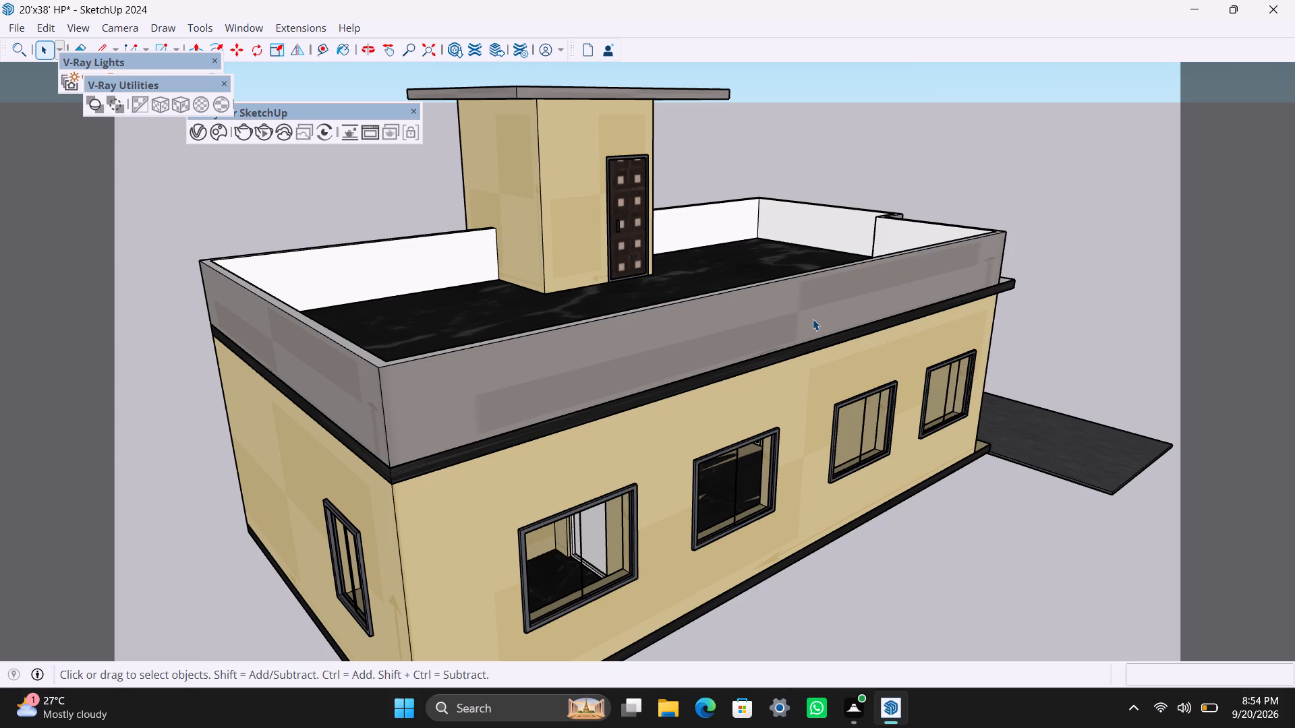
Review the entrance corner, checking the front door, stepped slab, side windows and road from a lower viewpoint.
scroll(990, 281, "down", 2)
scroll(866, 386, "down", 5)
middle_click_drag(857, 448, 486, 450)
scroll(740, 466, "up", 3)
middle_click_drag(867, 465, 677, 462)
scroll(677, 460, "down", 5)
scroll(751, 466, "up", 3)
scroll(747, 472, "down", 3)
middle_click_drag(747, 472, 741, 462, "shift")
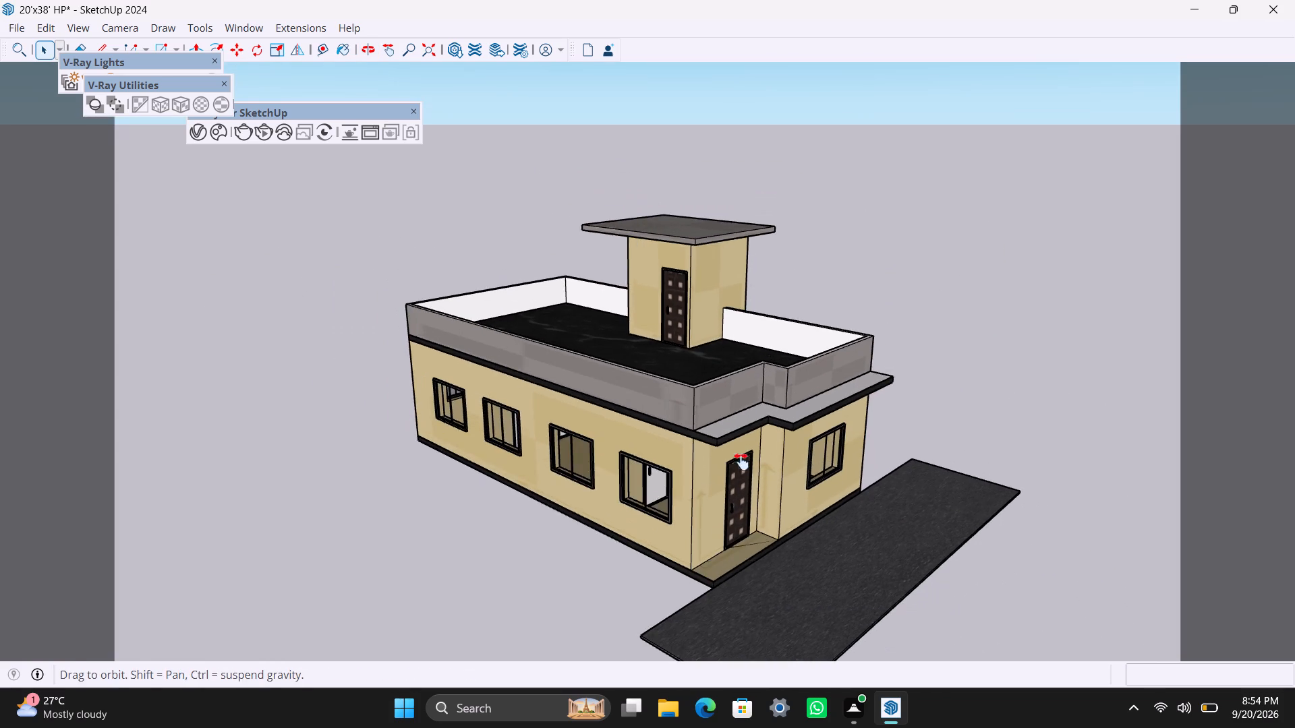
middle_click_drag(741, 462, 706, 394, "shift")
scroll(716, 438, "up", 3)
scroll(699, 388, "down", 3)
scroll(697, 393, "up", 2)
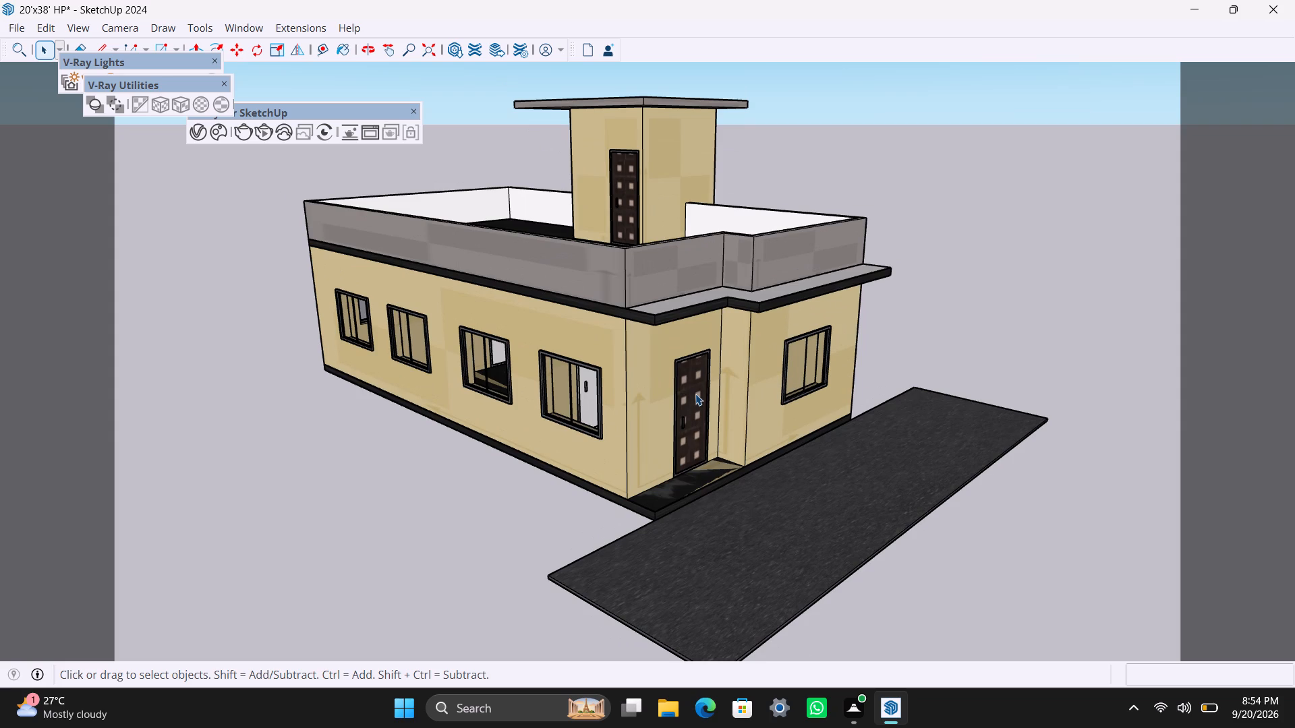
scroll(695, 394, "up", 1)
scroll(695, 394, "down", 1)
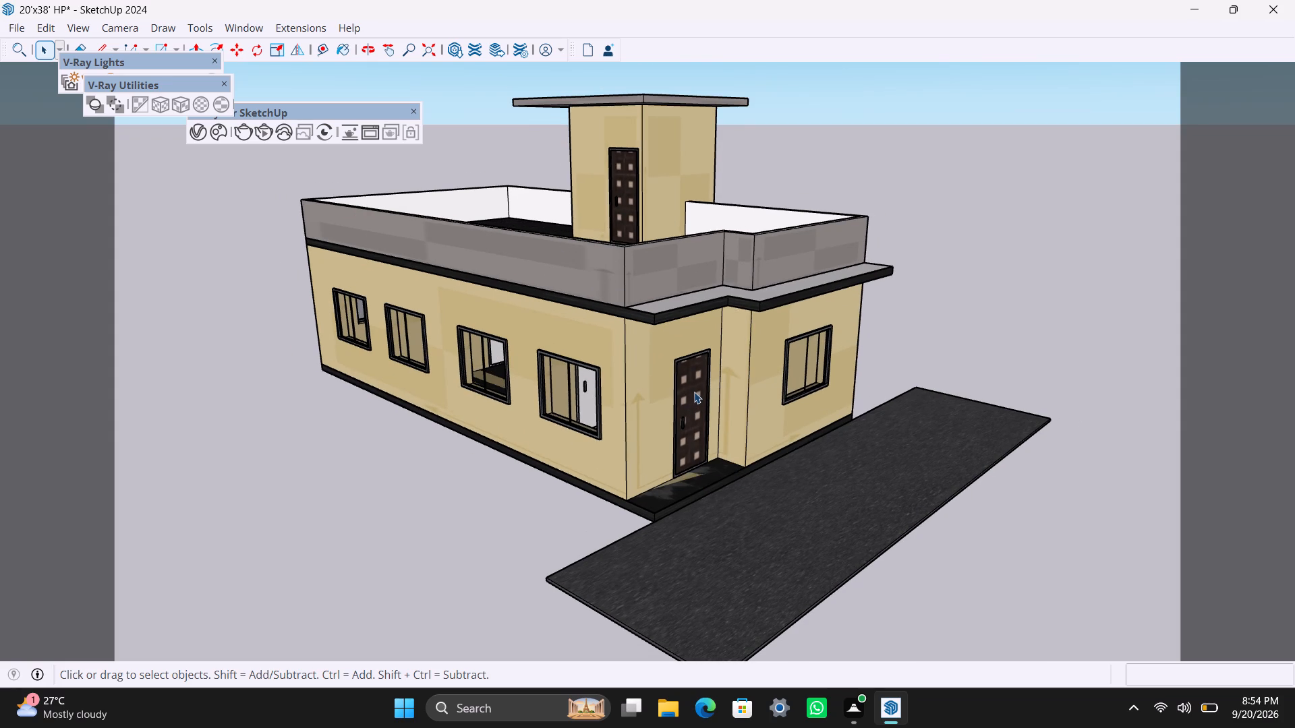
scroll(664, 474, "down", 3)
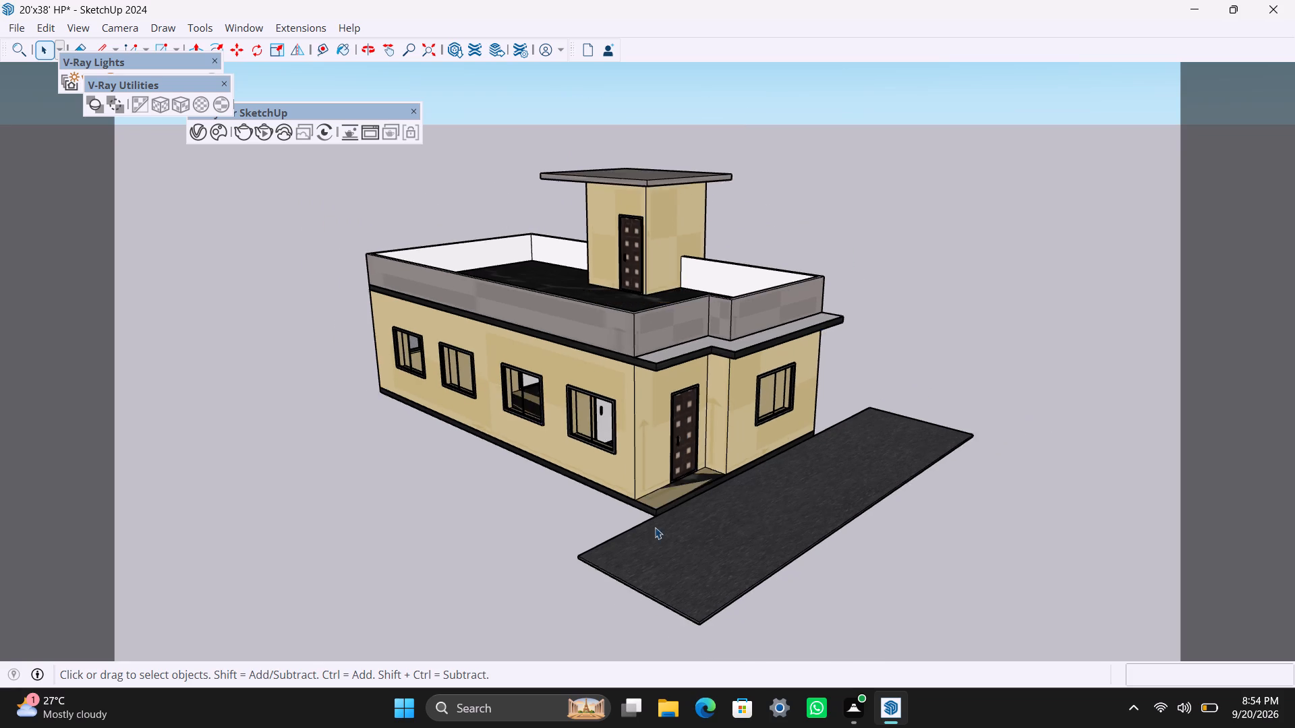
Compare the front facade's door and window with the four-window side wall around the entrance corner.
scroll(670, 514, "down", 2)
middle_click_drag(724, 518, 555, 510)
scroll(566, 500, "up", 6)
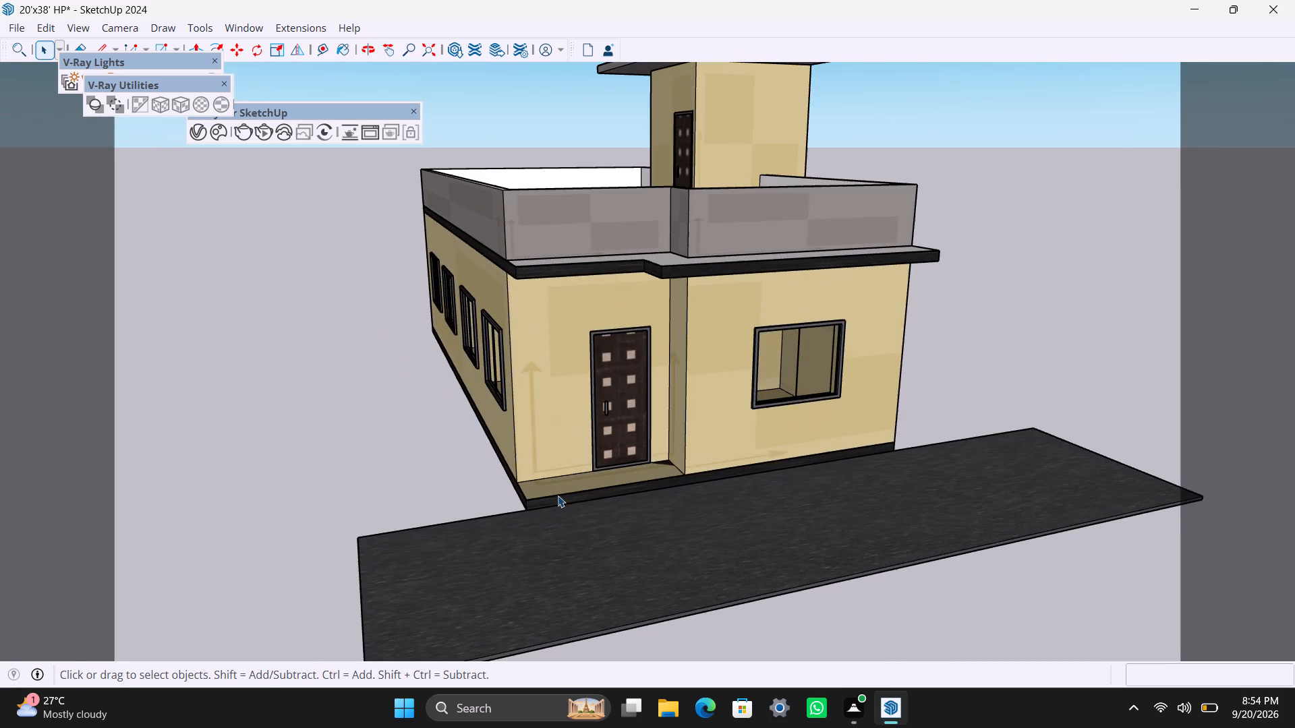
middle_click_drag(506, 557, 735, 563)
scroll(735, 458, "down", 4)
scroll(735, 416, "up", 2)
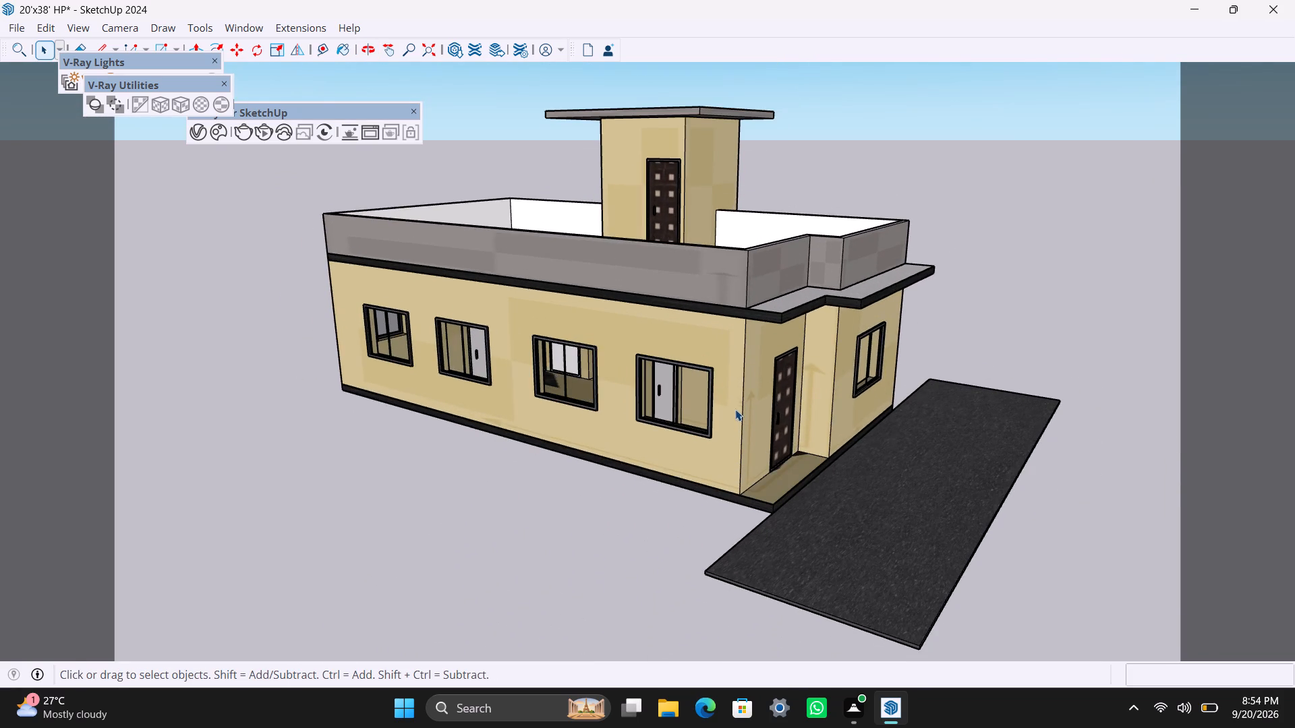
scroll(735, 409, "up", 3)
scroll(743, 399, "down", 3)
middle_click_drag(743, 399, 737, 404)
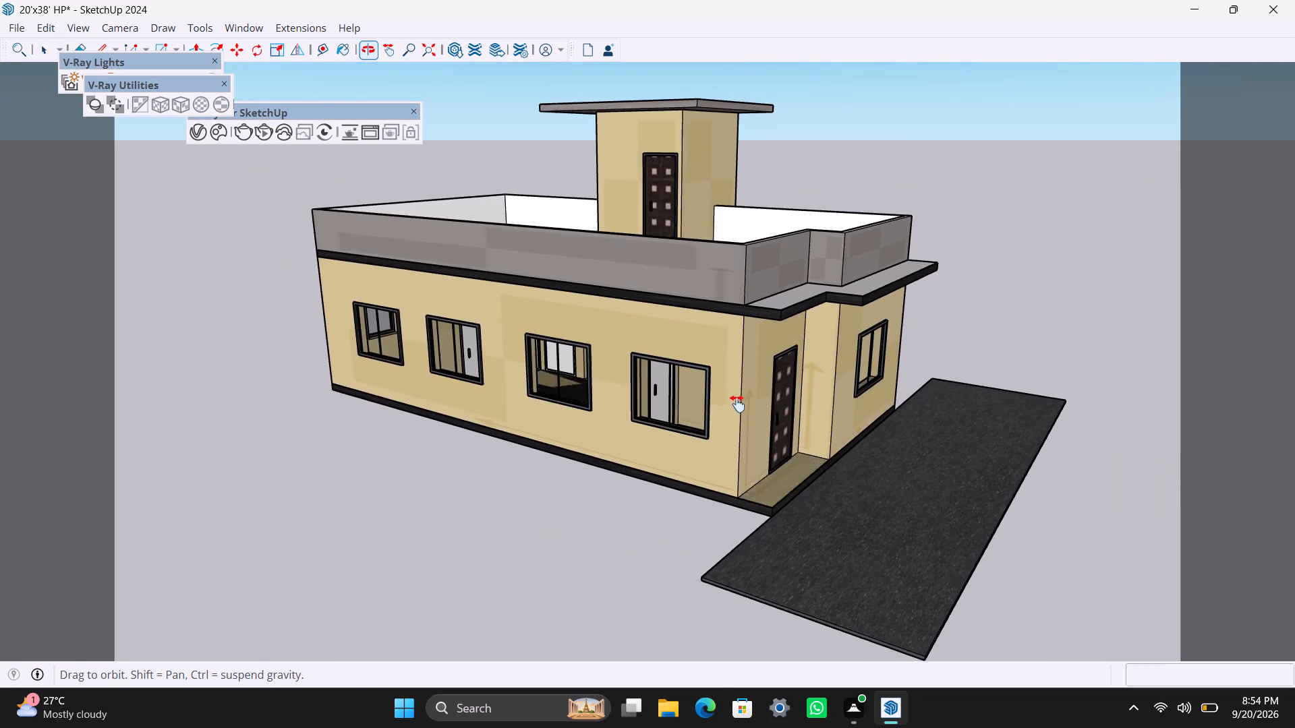
middle_click_drag(737, 404, 700, 453)
scroll(715, 392, "up", 3)
scroll(718, 375, "down", 2)
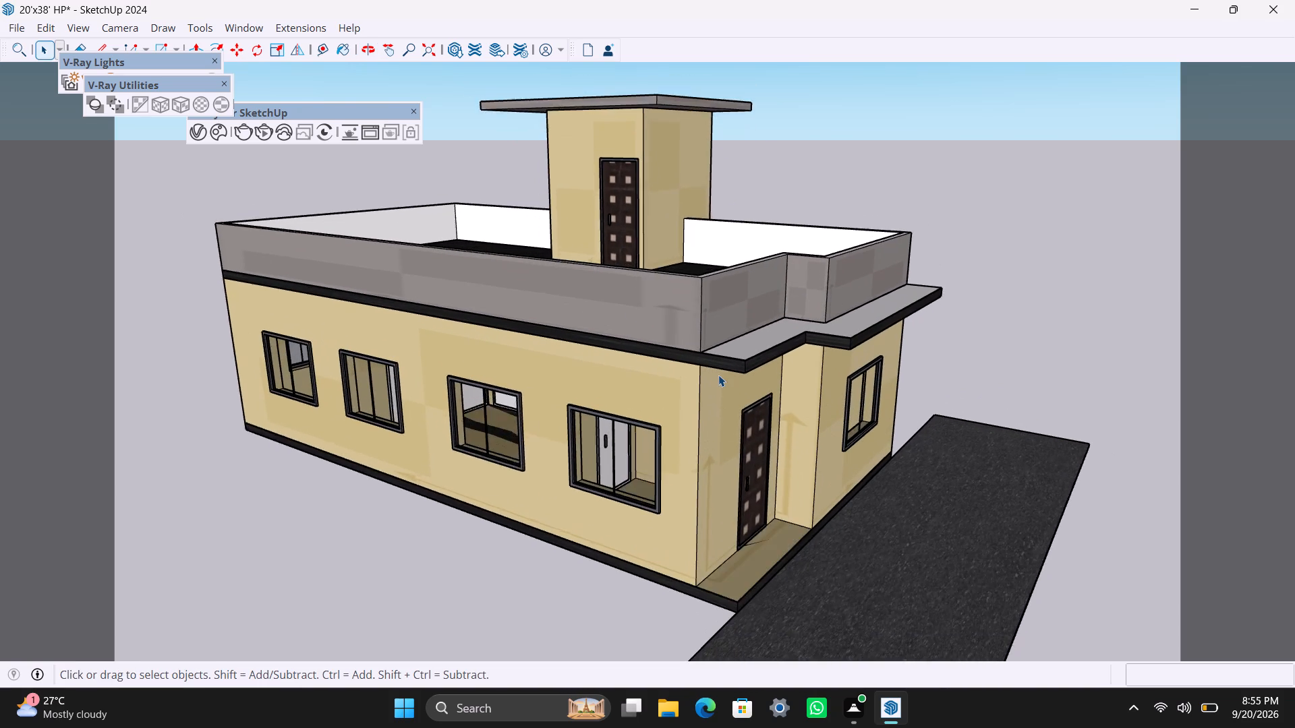
Save the 20'x38' HP house model.
key("ctrl+s")
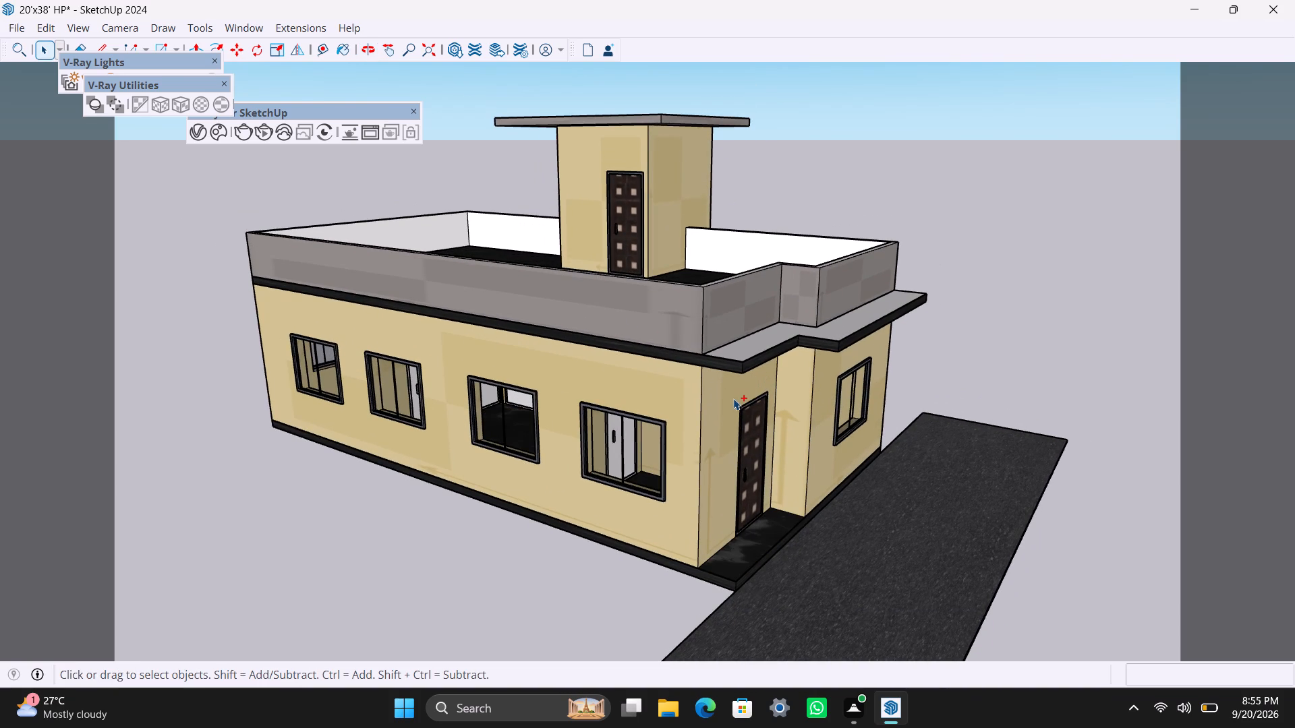
Examine the front window, stepped slab, ventilator side wall and stair tower from the front window corner.
scroll(733, 398, "down", 1)
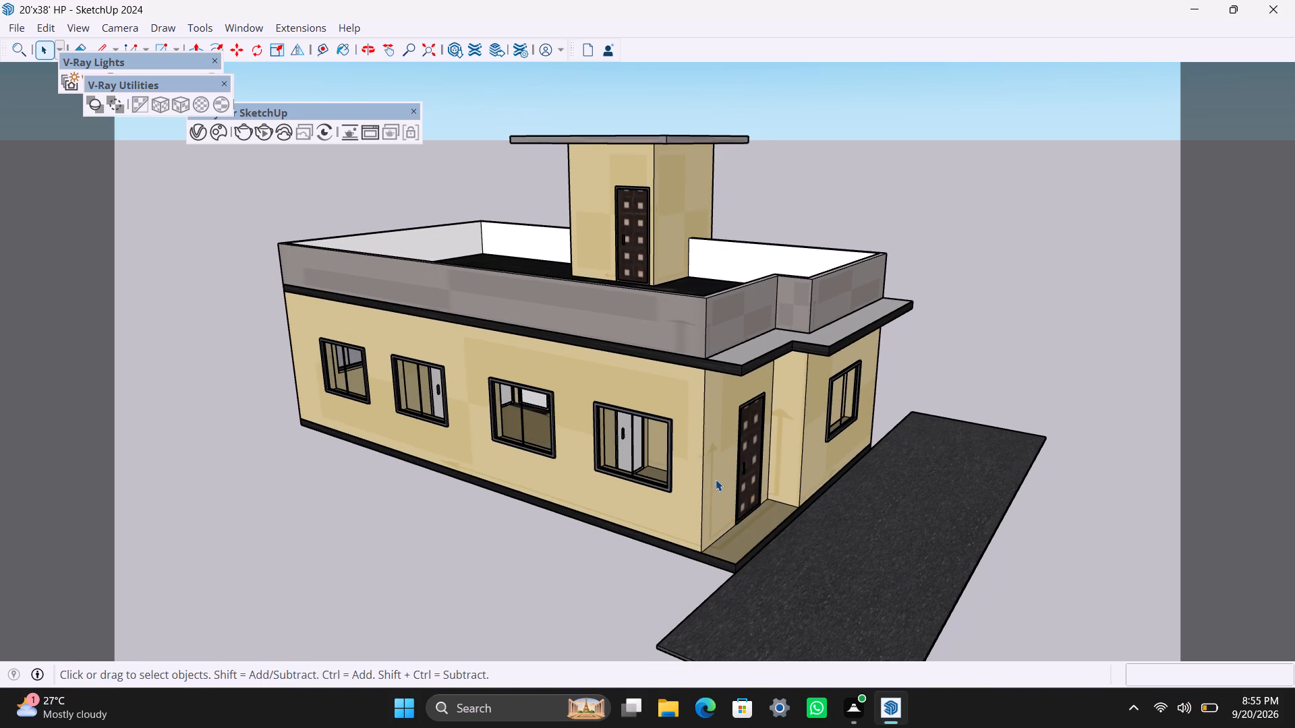
scroll(716, 473, "down", 2)
middle_click_drag(795, 454, 201, 449)
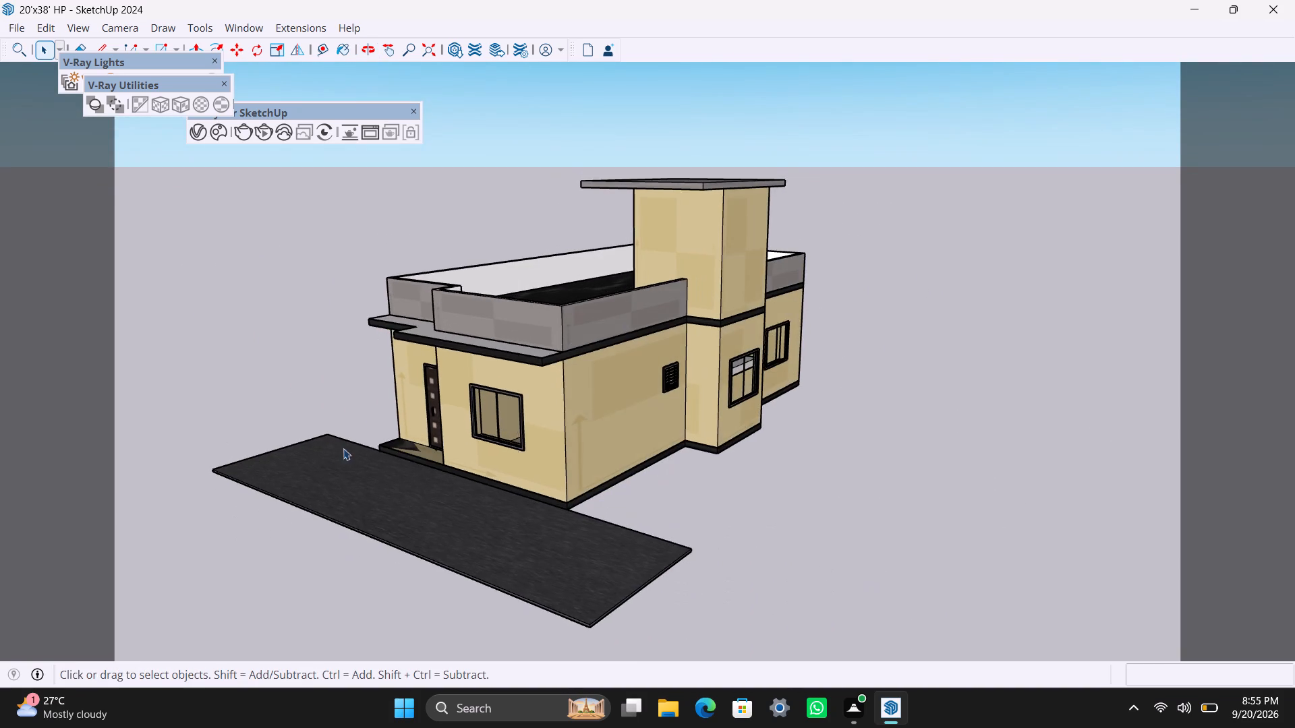
scroll(620, 419, "up", 5)
middle_click_drag(583, 389, 781, 468)
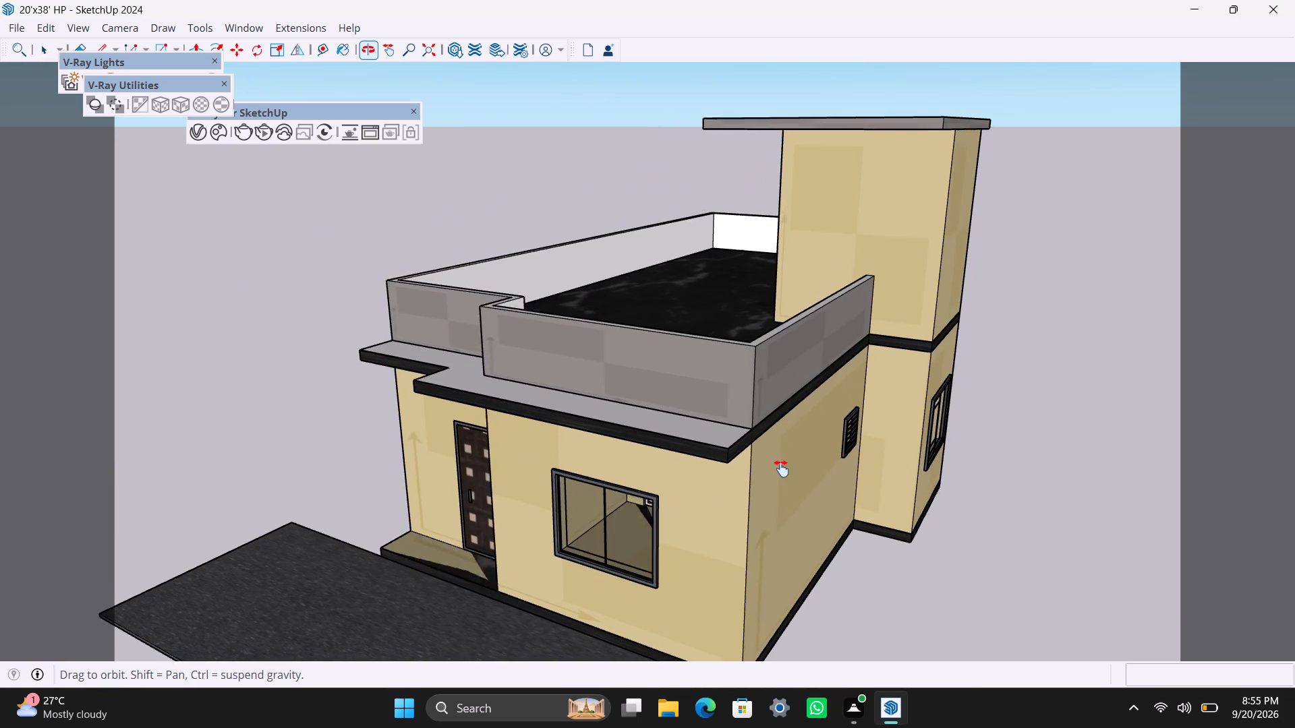
middle_click_drag(781, 468, 781, 465)
scroll(757, 437, "down", 8)
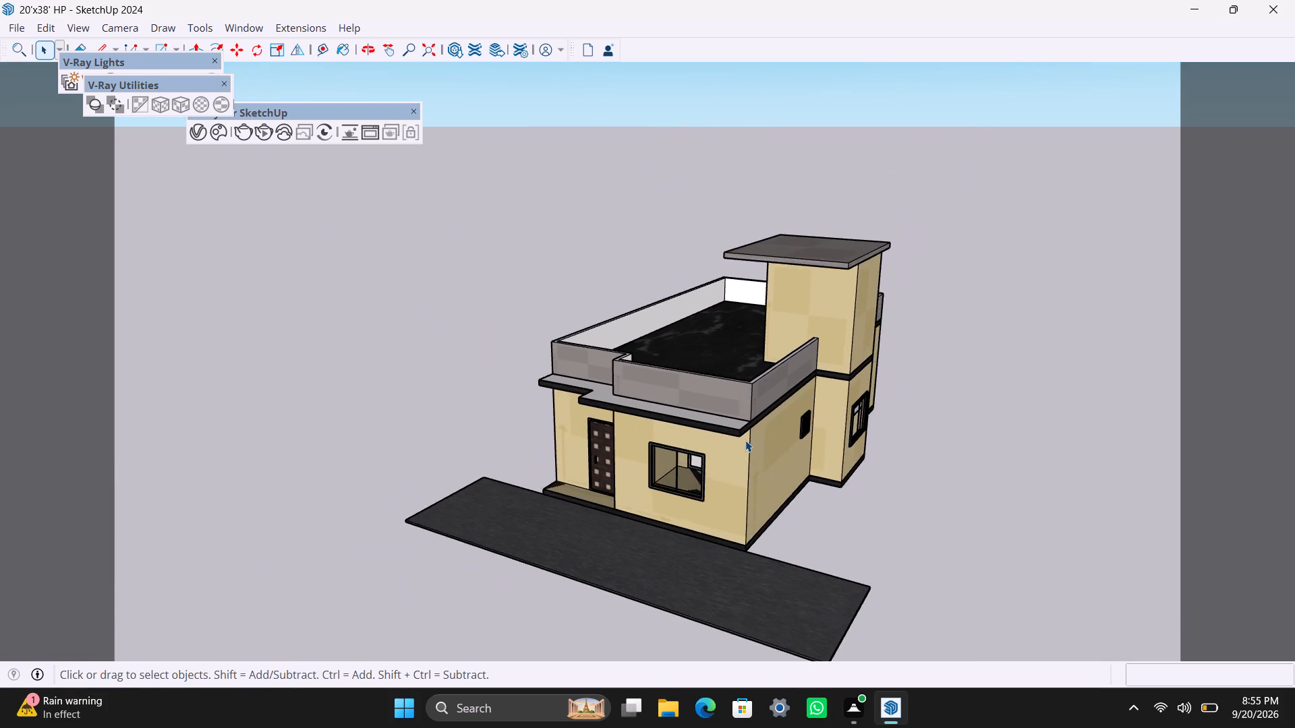
scroll(745, 440, "up", 6)
middle_click_drag(704, 455, 708, 429)
scroll(708, 429, "down", 4)
middle_click_drag(708, 430, 708, 411, "shift")
scroll(708, 411, "up", 4)
scroll(708, 411, "down", 3)
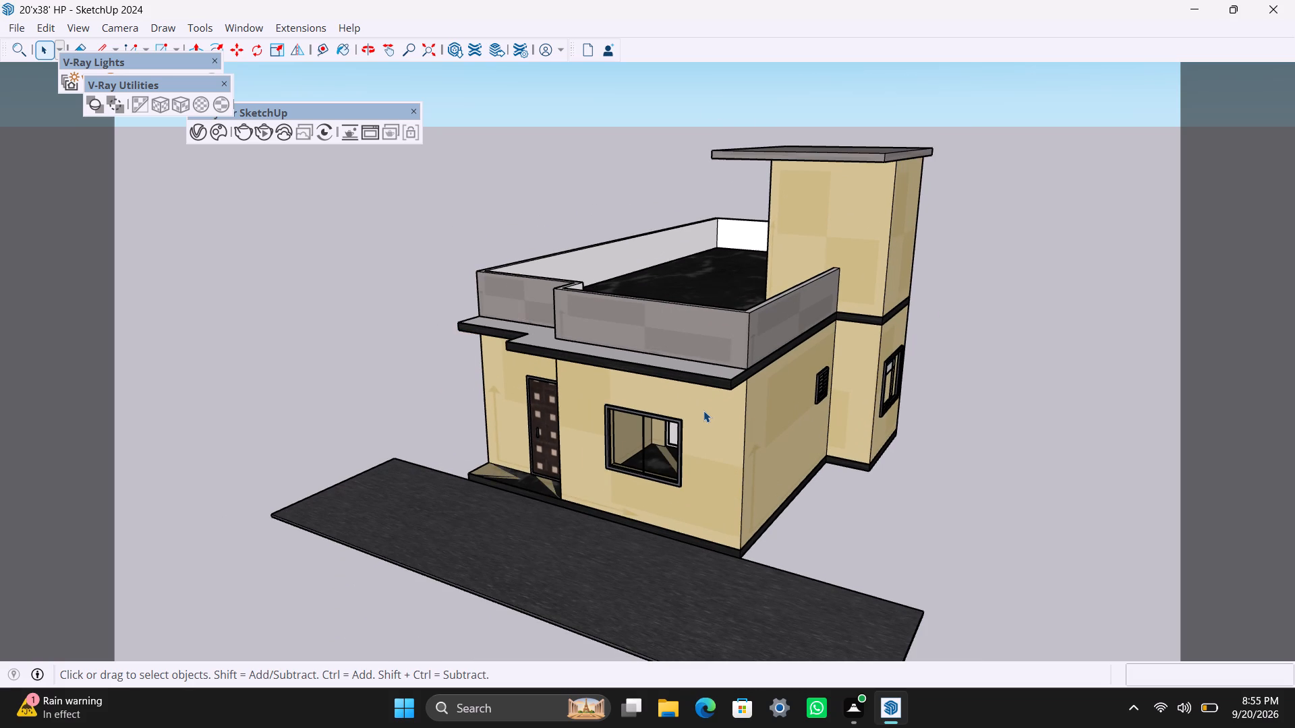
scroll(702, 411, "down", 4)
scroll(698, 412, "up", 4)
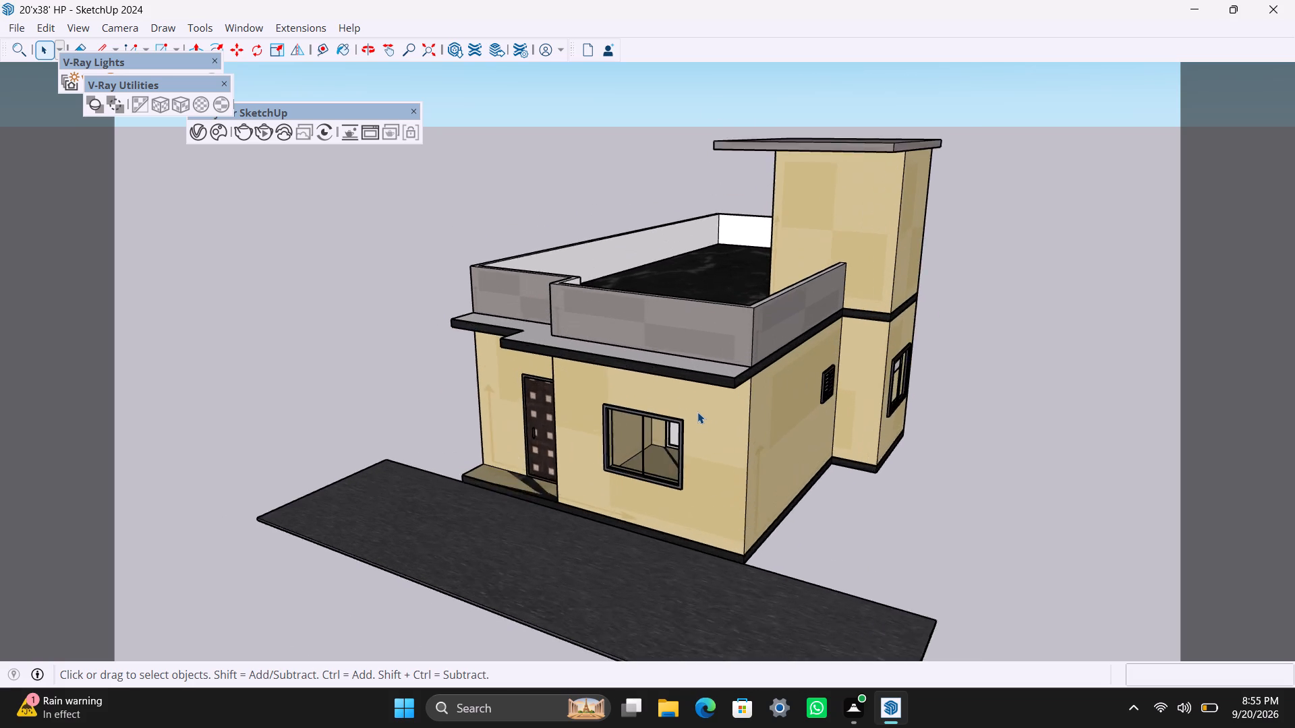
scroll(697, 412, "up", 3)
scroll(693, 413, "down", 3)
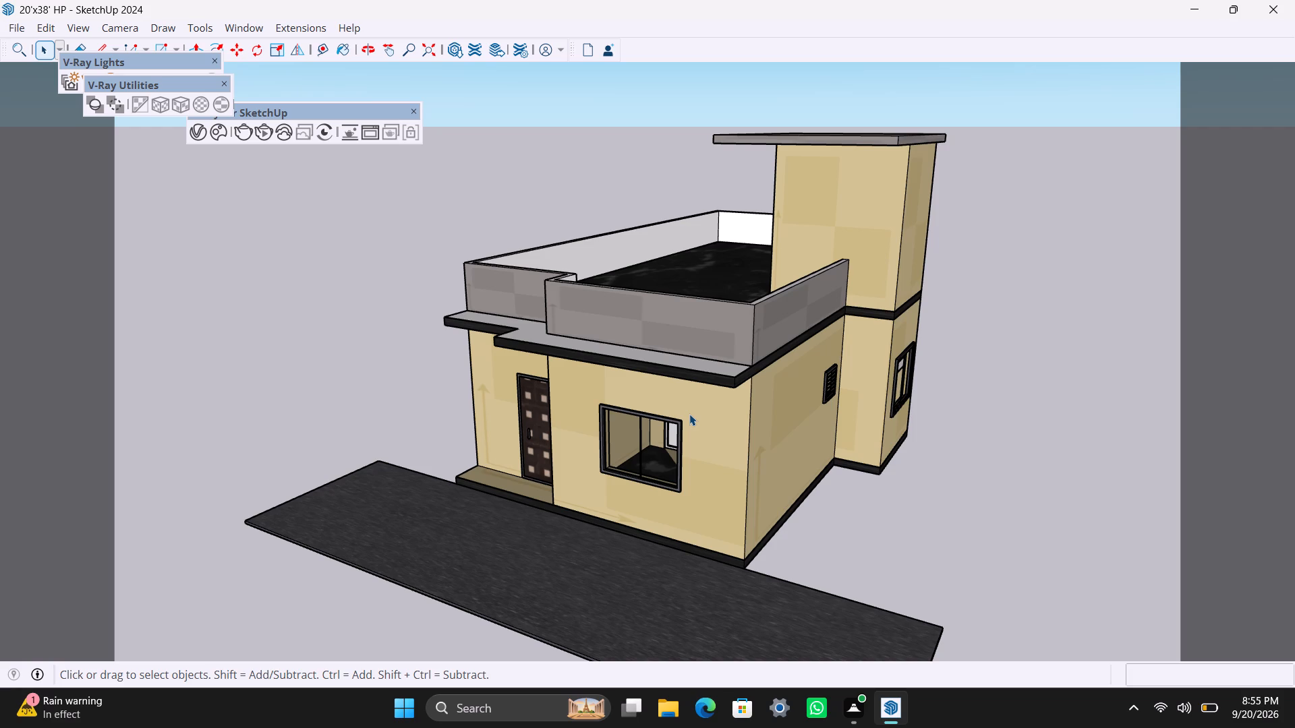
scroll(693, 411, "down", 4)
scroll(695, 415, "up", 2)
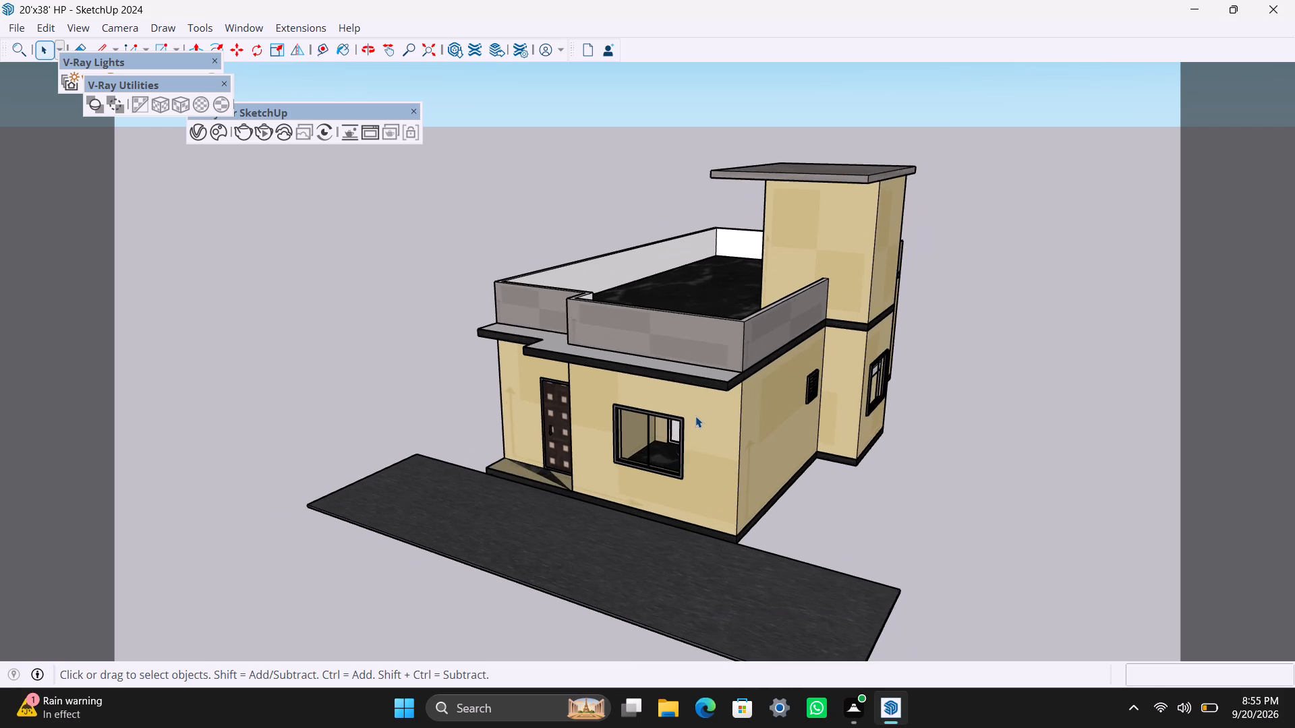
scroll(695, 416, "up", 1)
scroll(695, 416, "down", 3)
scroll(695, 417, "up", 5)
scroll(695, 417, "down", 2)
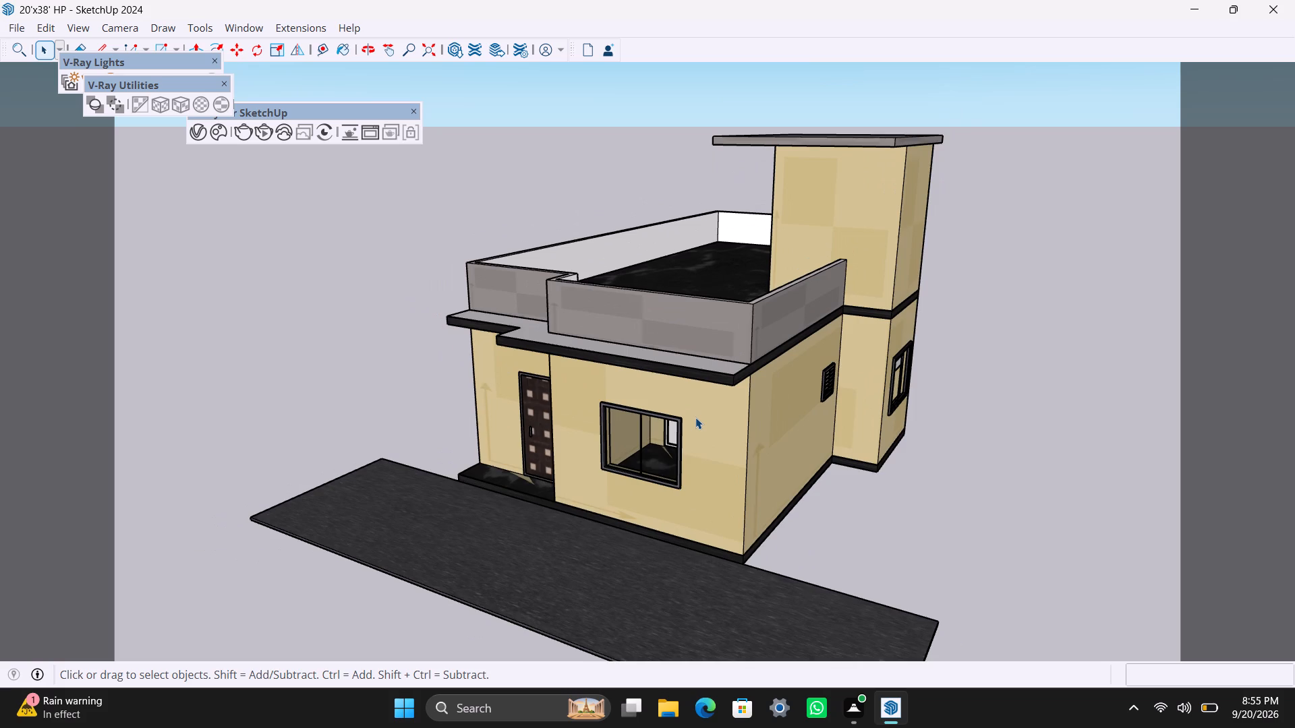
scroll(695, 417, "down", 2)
Save the house model again.
key("ctrl+s")
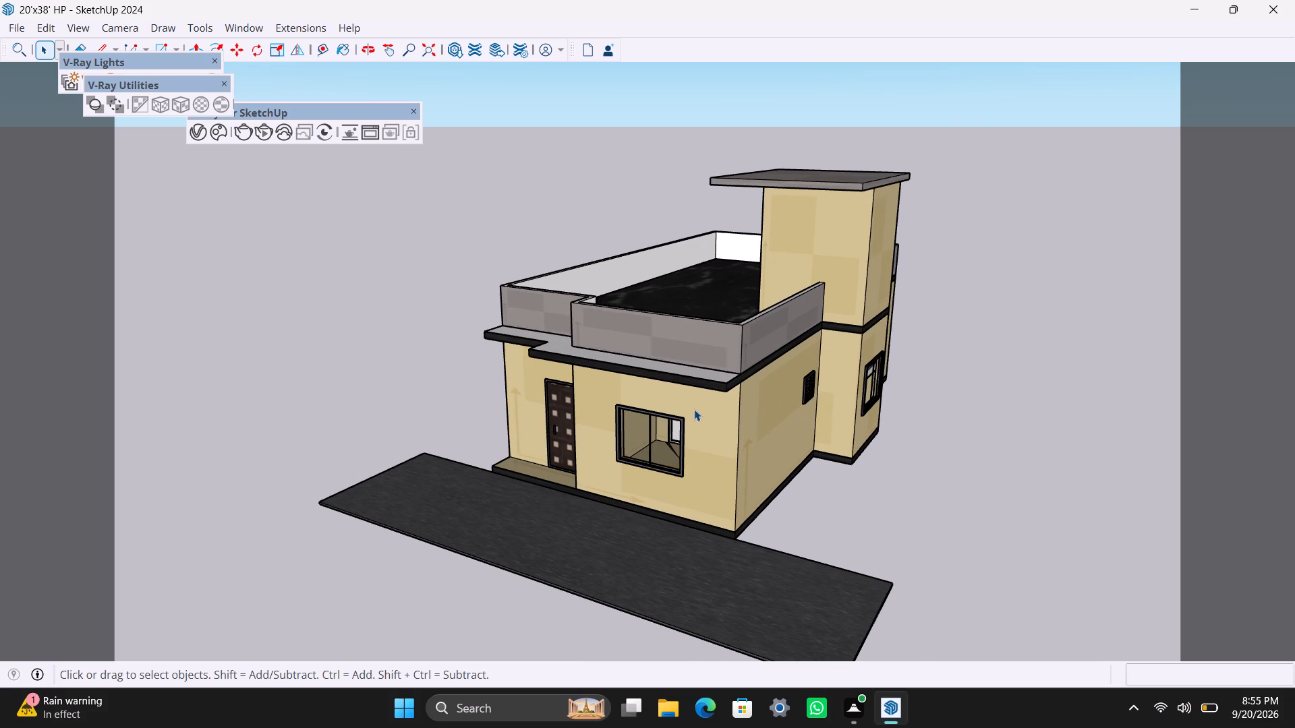
Inspect the stair tower's terrace door, the terrace floor and the parapet from the four-window side.
scroll(694, 409, "up", 4)
scroll(694, 405, "down", 3)
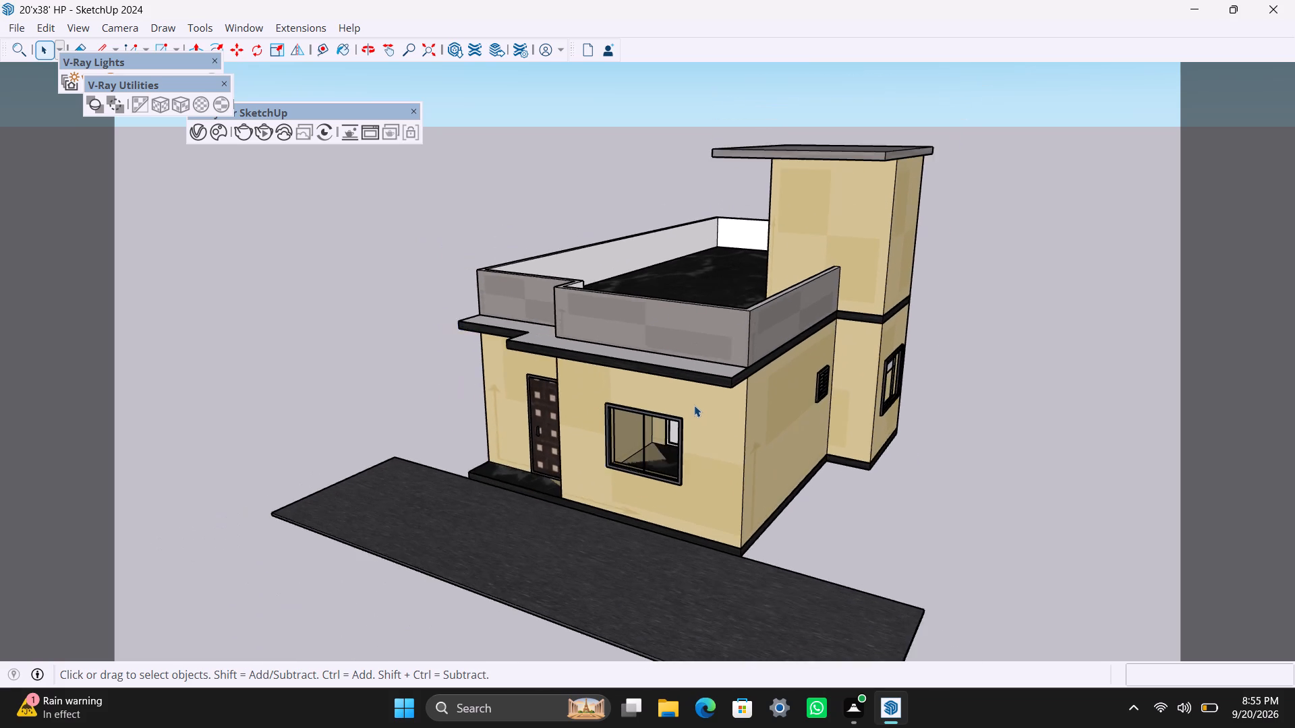
scroll(693, 393, "down", 4)
middle_click_drag(697, 398, 1230, 450)
scroll(595, 300, "up", 3)
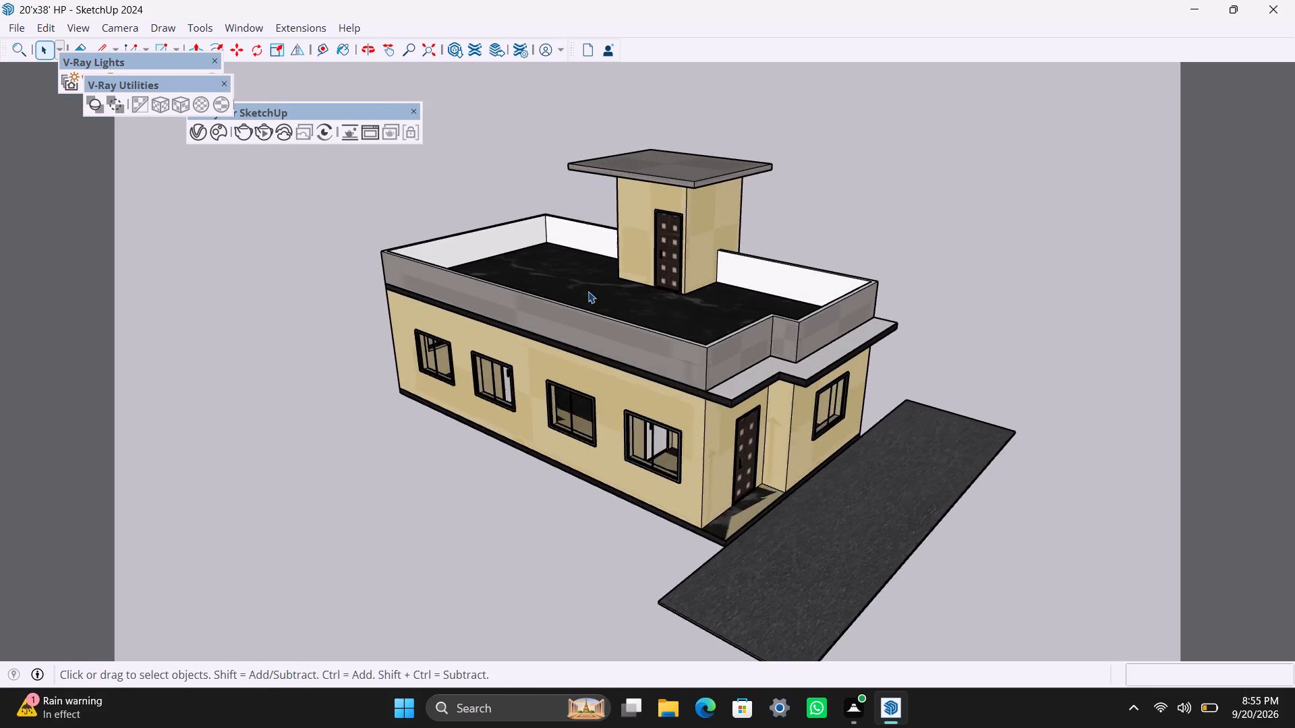
scroll(588, 291, "up", 2)
middle_click_drag(392, 326, 695, 375)
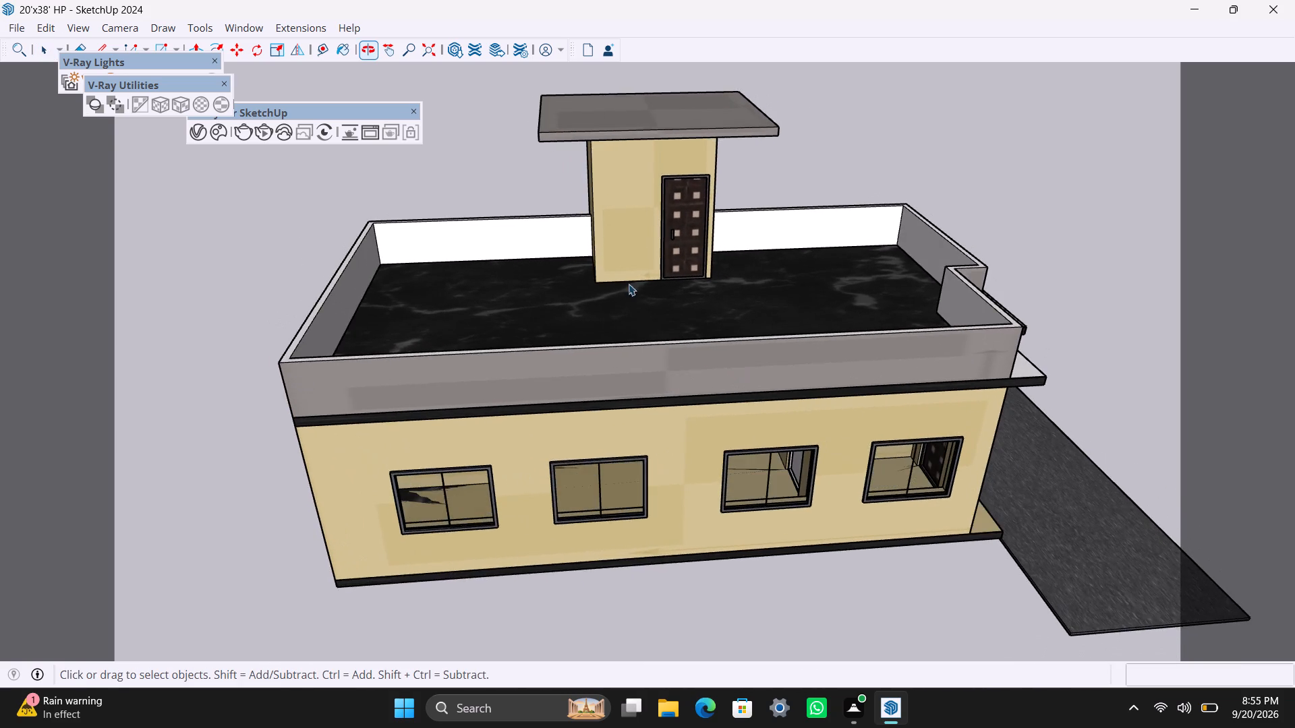
scroll(626, 277, "up", 2)
middle_click_drag(710, 278, 646, 372, "shift")
scroll(645, 372, "up", 1)
middle_click_drag(631, 365, 621, 307)
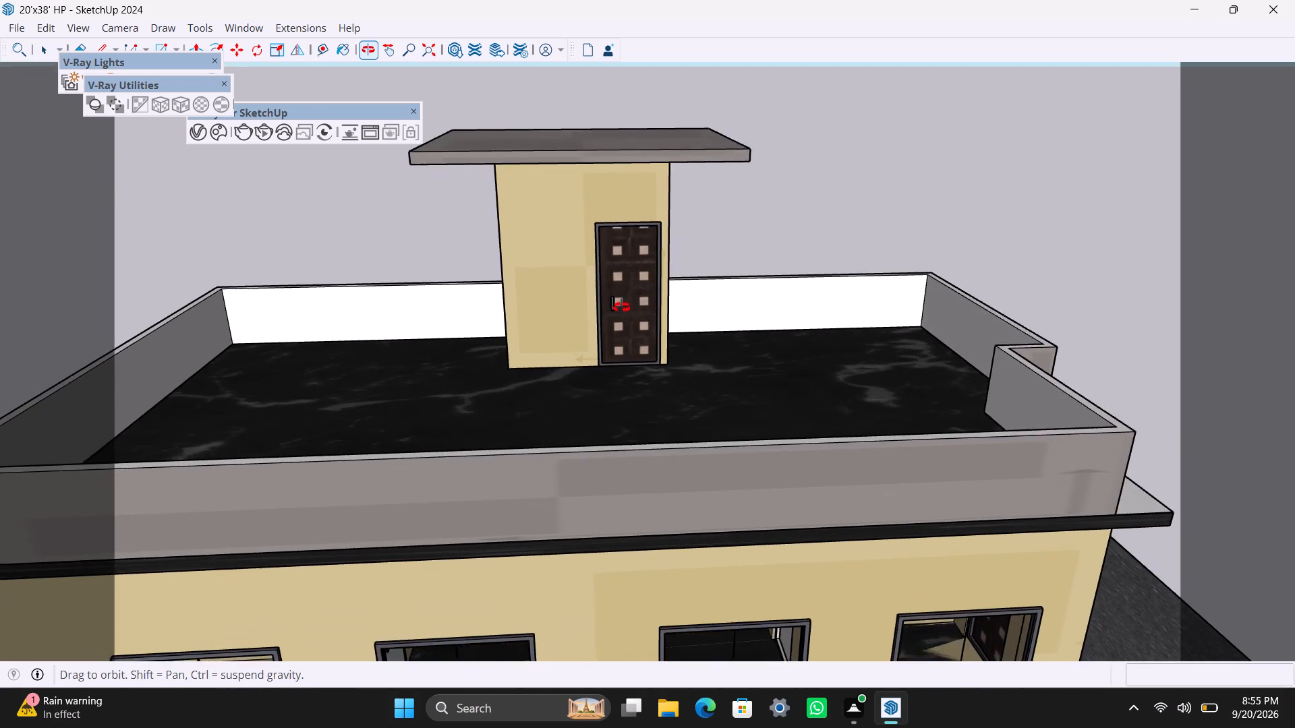
middle_click_drag(621, 307, 570, 249)
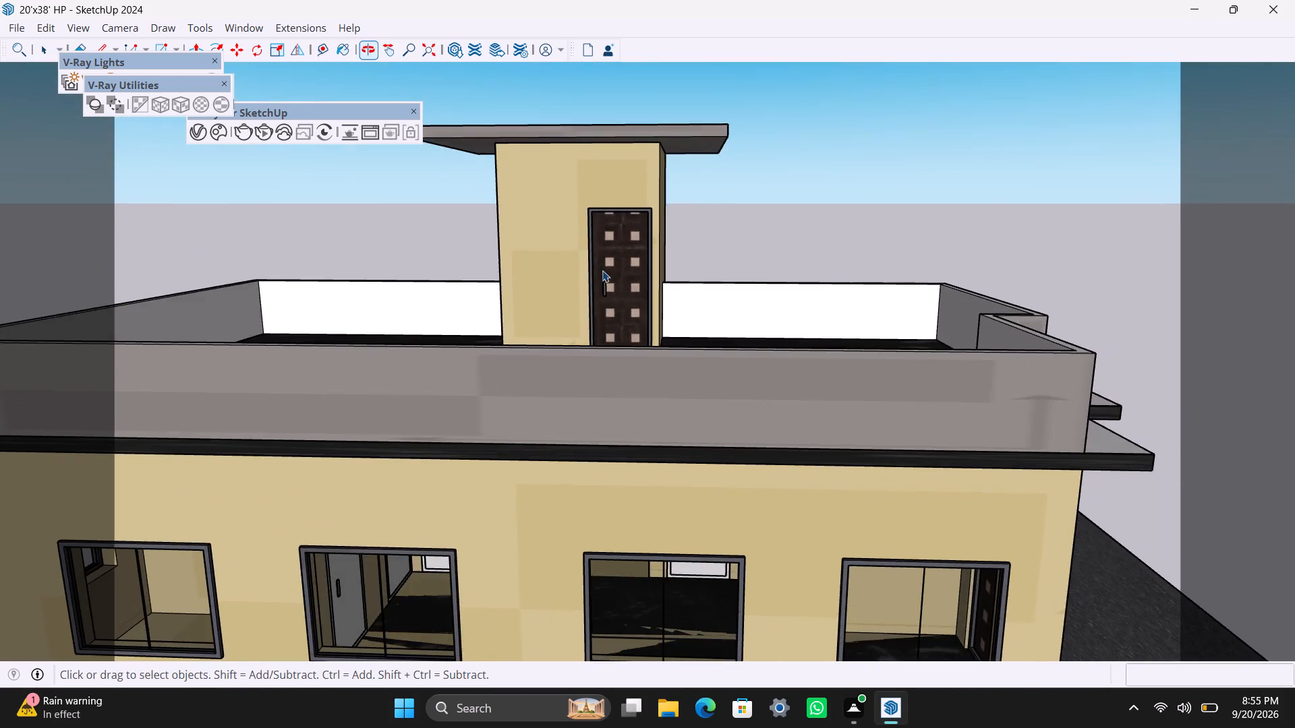
Review the whole house from the entrance corner, looking closely at the stair tower, parapet and front slab.
scroll(603, 270, "down", 9)
middle_click_drag(733, 375, 519, 486)
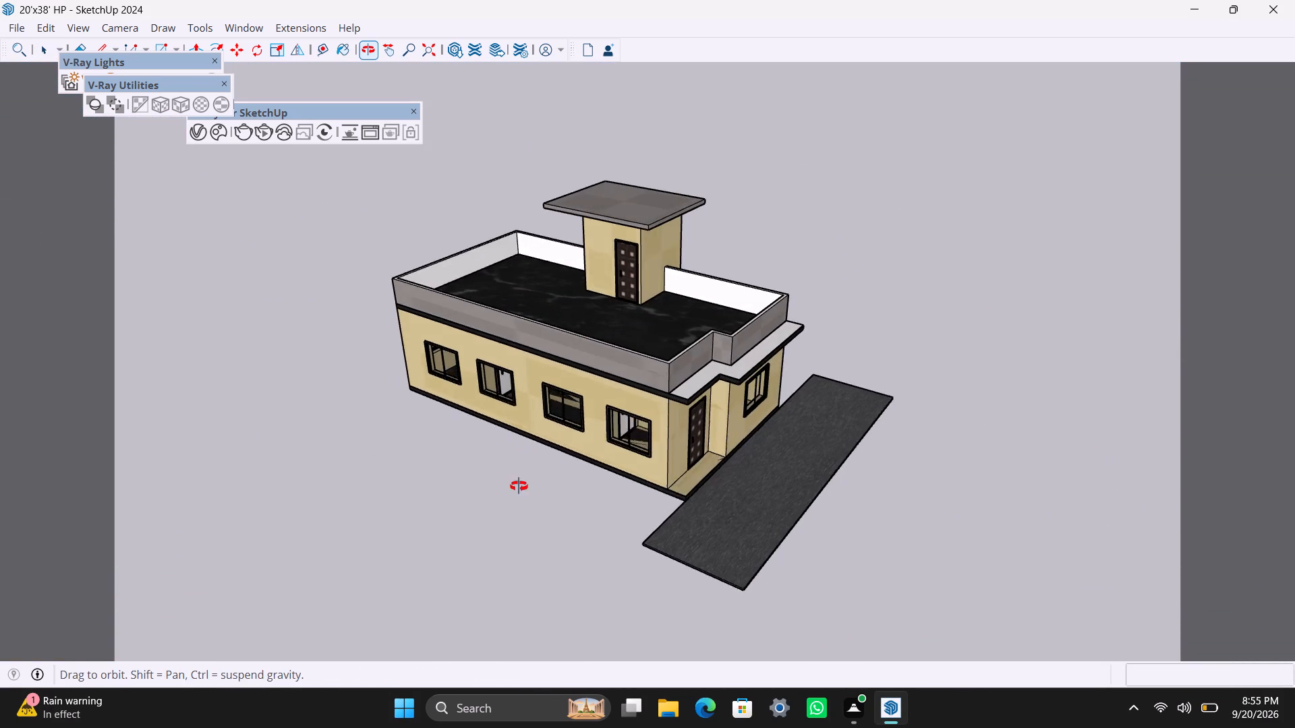
middle_click_drag(519, 486, 512, 486)
scroll(714, 279, "up", 6)
middle_click_drag(625, 311, 625, 291, "shift")
scroll(625, 291, "down", 2)
middle_click_drag(625, 314, 625, 253)
scroll(625, 257, "up", 2)
middle_click_drag(601, 309, 604, 334, "shift")
scroll(603, 326, "down", 3)
middle_click_drag(603, 326, 608, 299)
scroll(608, 299, "up", 3)
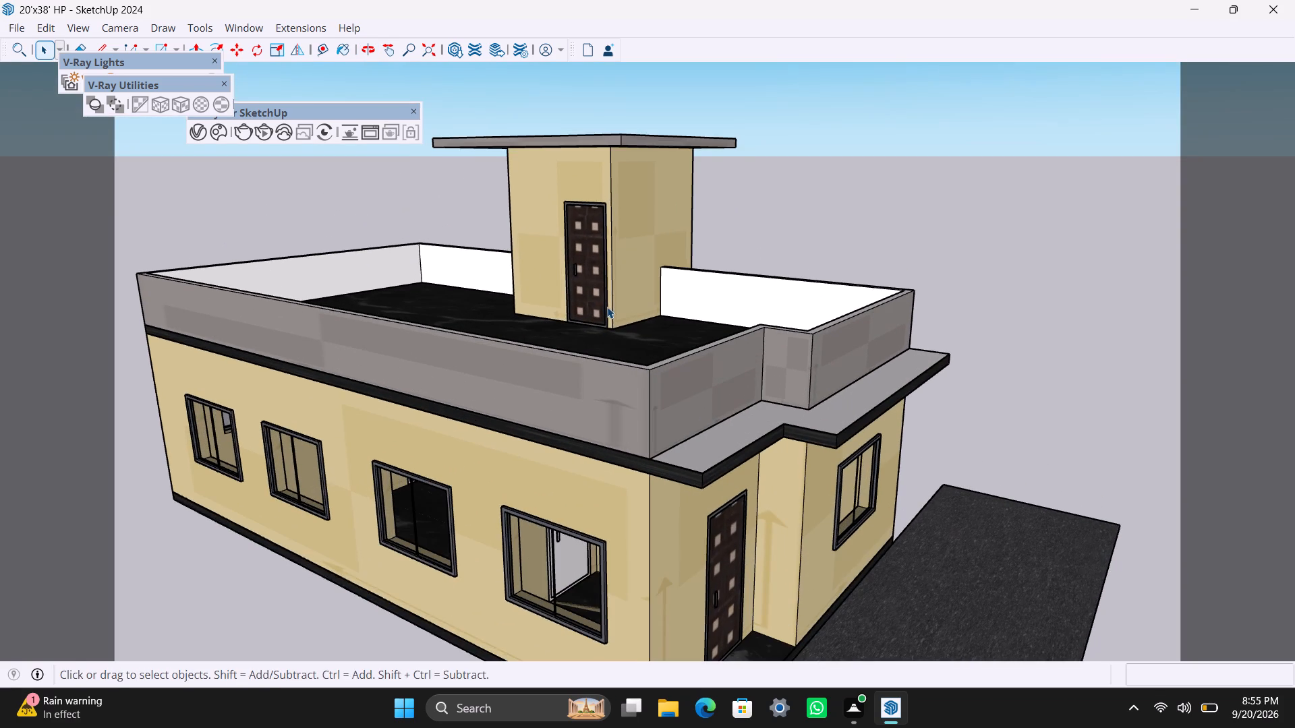
Examine the four-window side, parapet and stair tower from the entrance corner at near and full-house distances.
middle_click_drag(607, 307, 615, 295)
scroll(615, 295, "down", 5)
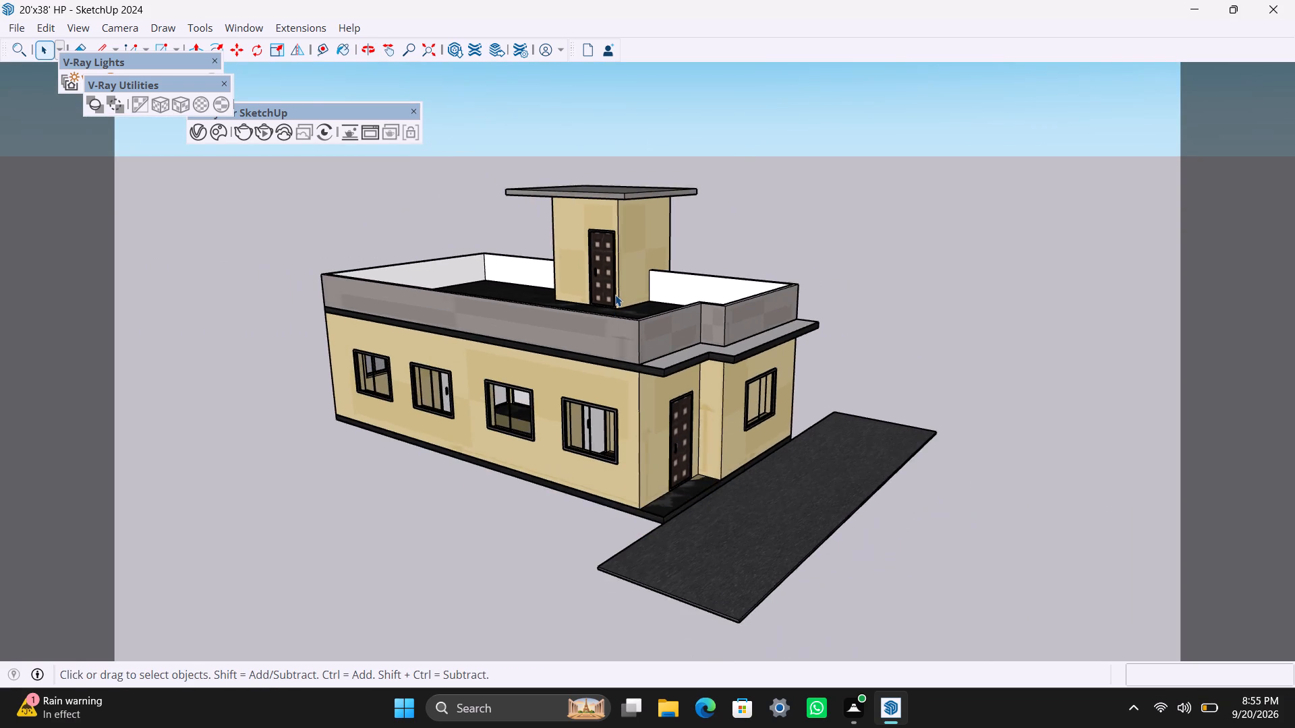
scroll(622, 313, "up", 2)
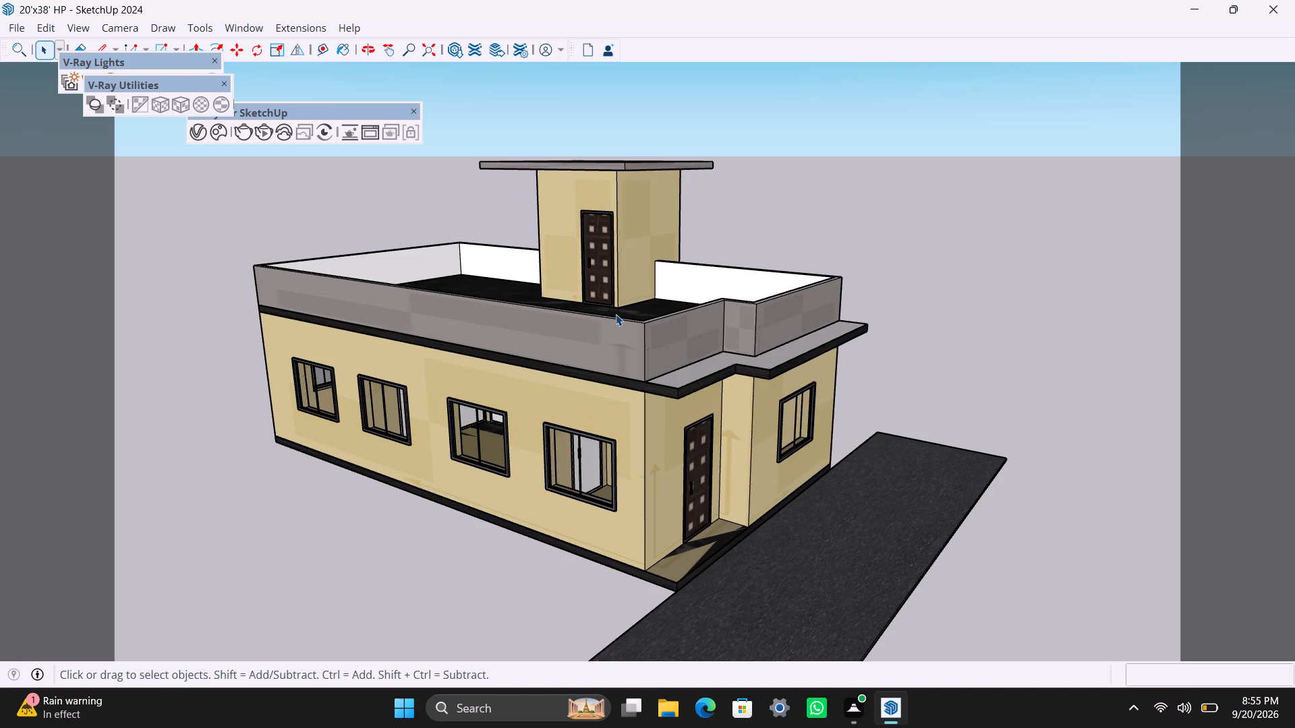
scroll(621, 303, "down", 3)
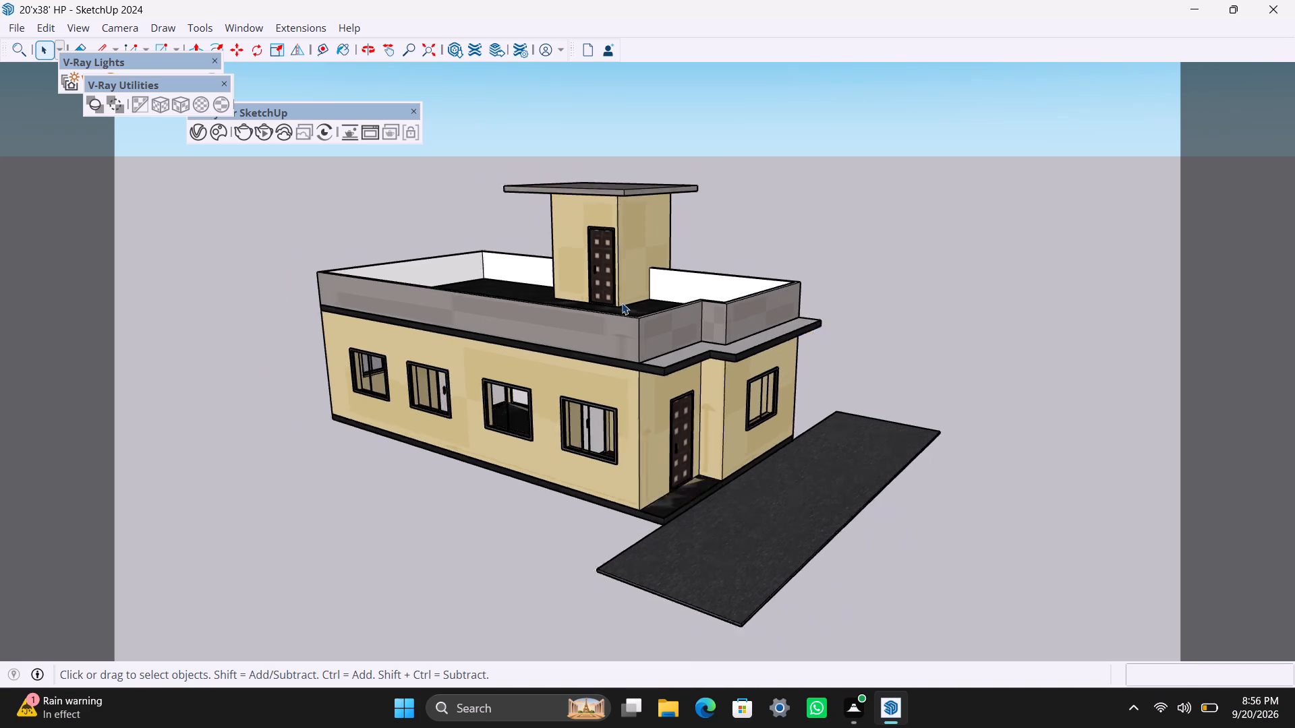
scroll(624, 314, "up", 3)
scroll(626, 372, "up", 3)
scroll(626, 373, "down", 1)
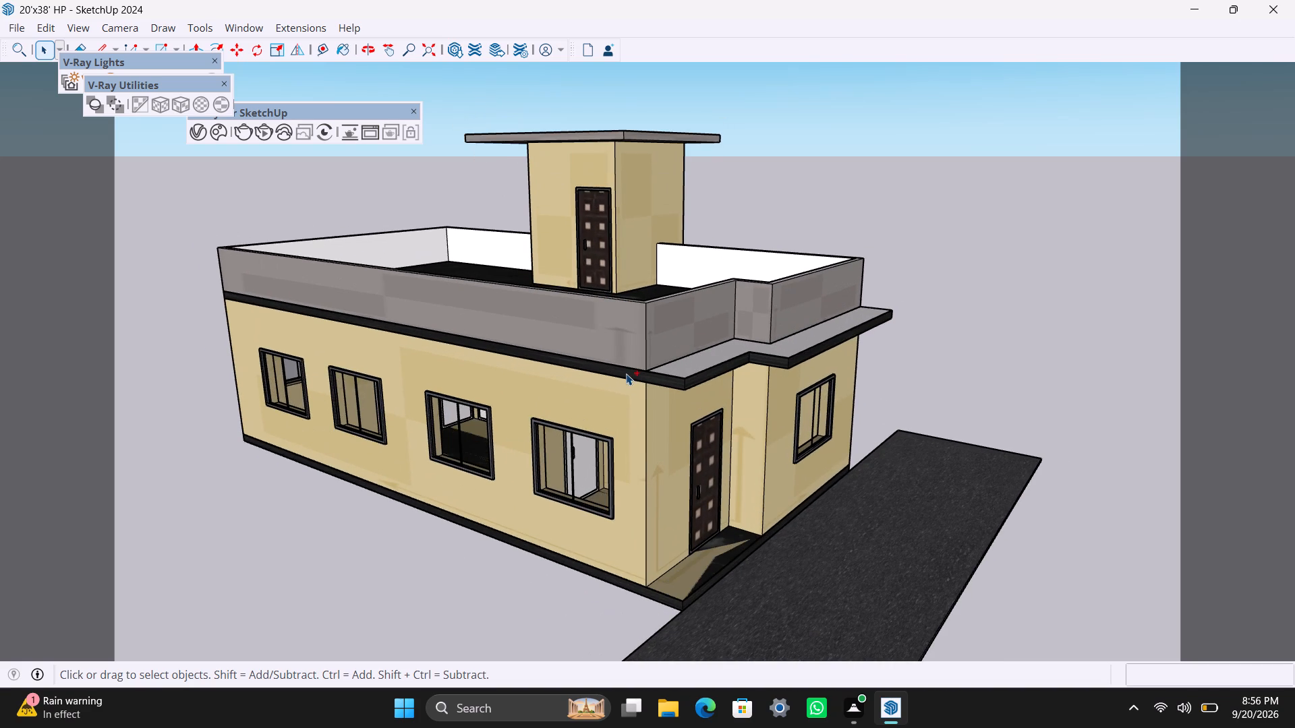
Save the house model again.
key("ctrl+s")
key("space")
Review the four-window wall, entrance, projecting front slab and stair tower from the entrance corner.
scroll(624, 371, "down", 3)
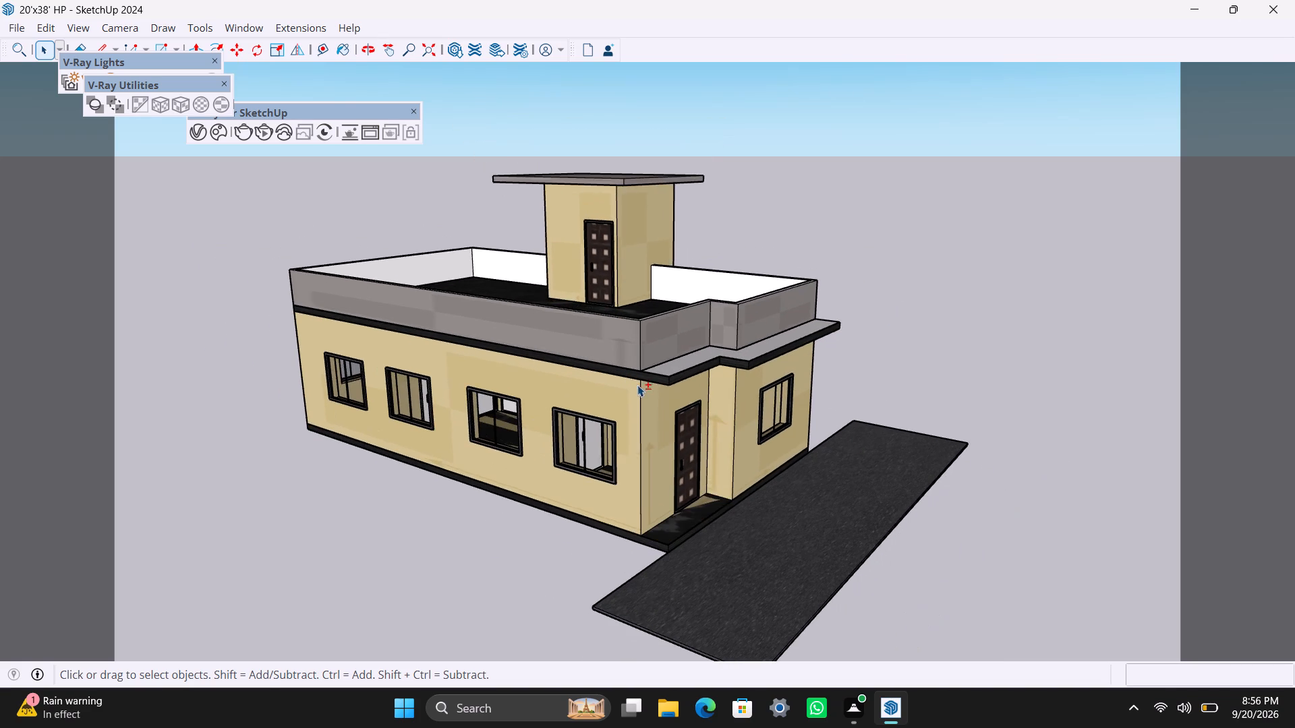
middle_click_drag(637, 385, 669, 391, "shift")
scroll(631, 276, "up", 4)
scroll(662, 297, "down", 2)
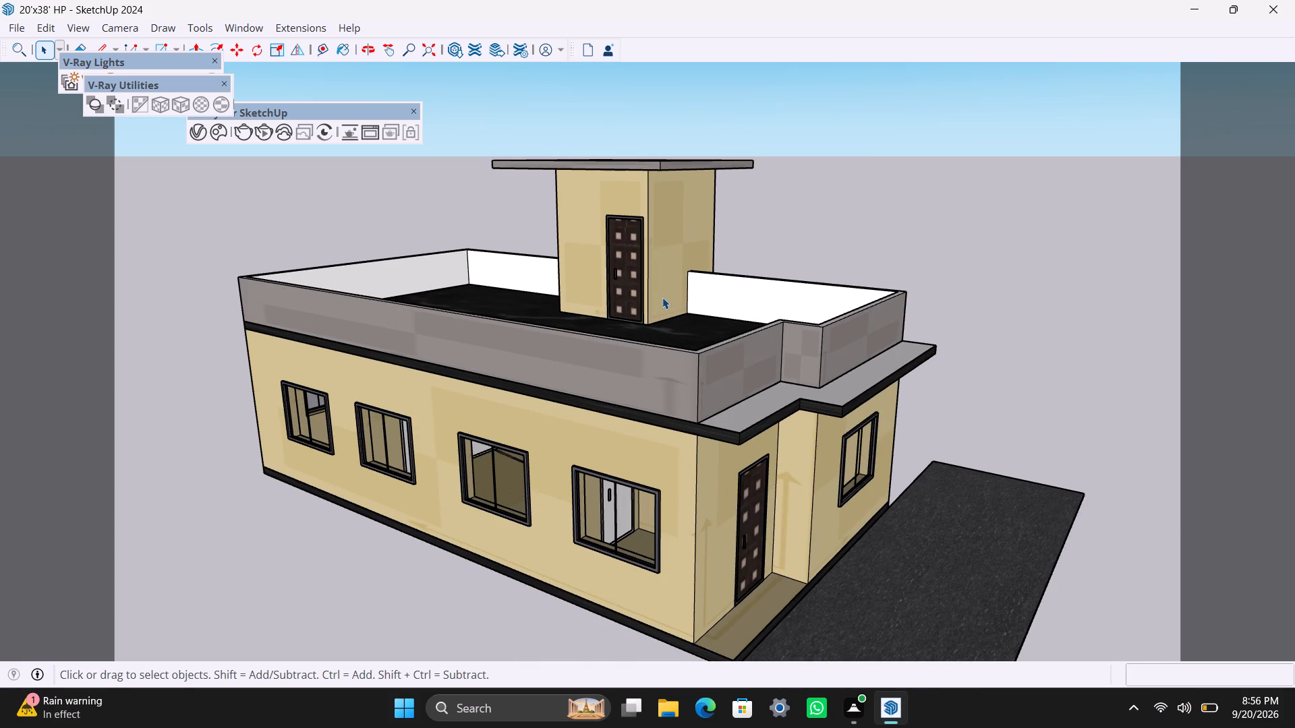
scroll(714, 342, "up", 2)
scroll(714, 333, "down", 4)
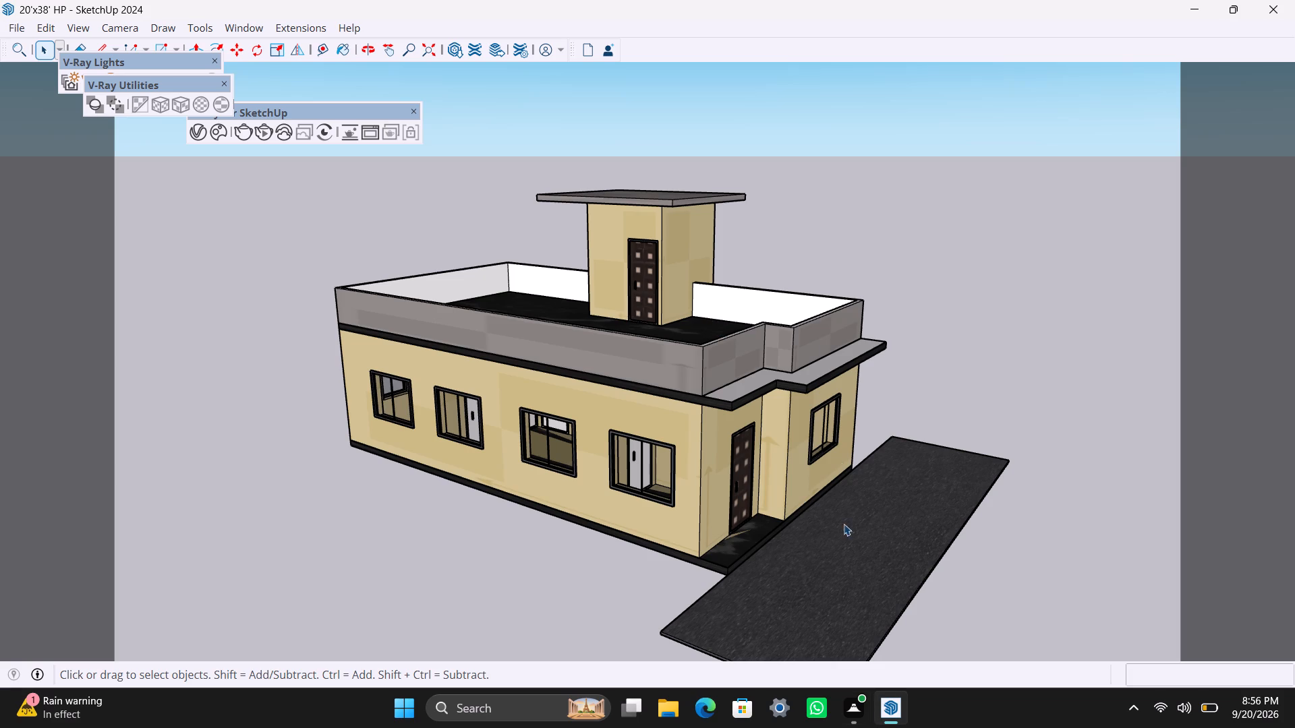
scroll(784, 224, "up", 2)
scroll(740, 411, "up", 2)
scroll(739, 410, "down", 4)
scroll(738, 407, "up", 3)
scroll(708, 424, "down", 2)
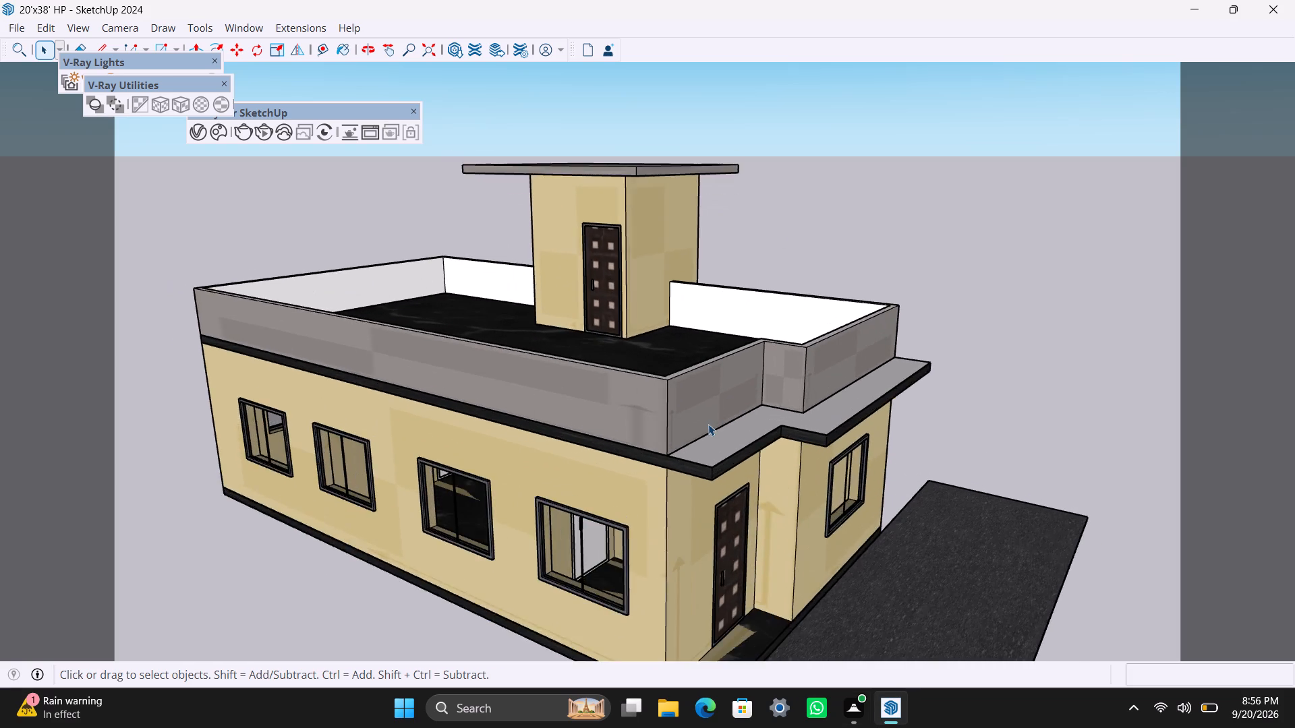
scroll(708, 424, "down", 6)
scroll(708, 424, "up", 10)
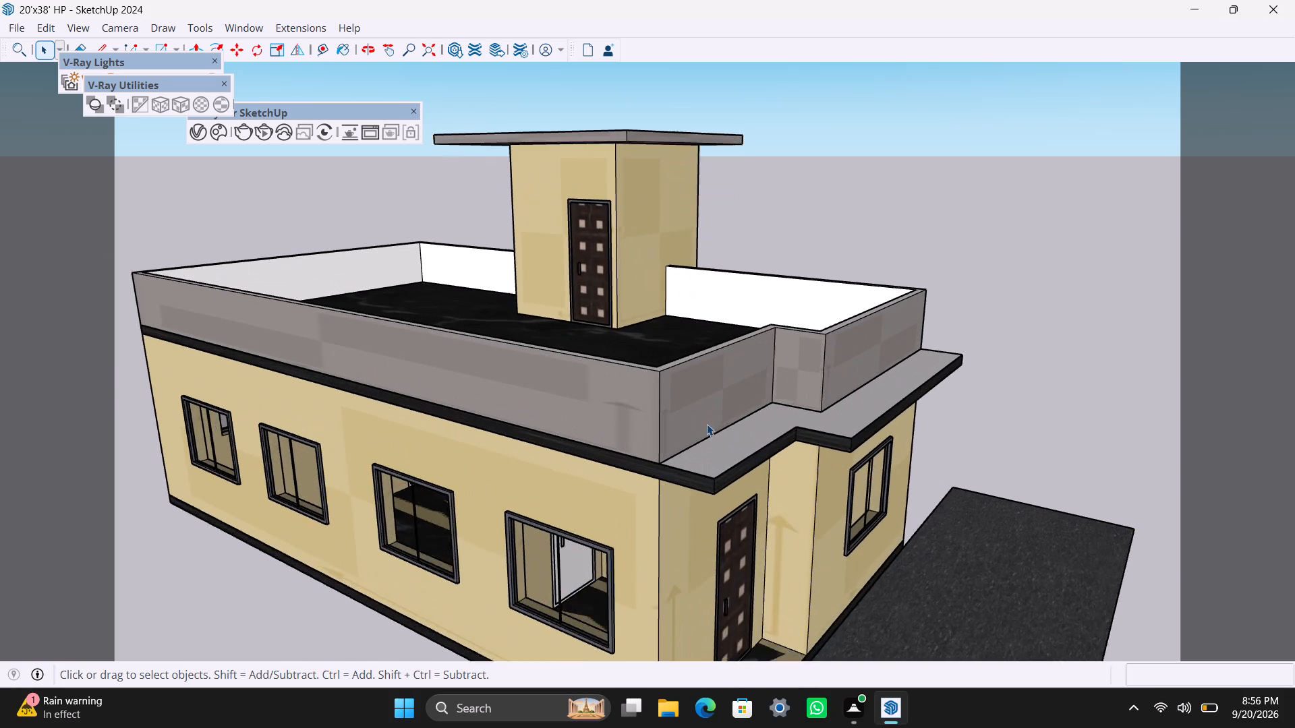
scroll(716, 396, "down", 3)
scroll(723, 389, "up", 5)
scroll(867, 243, "down", 4)
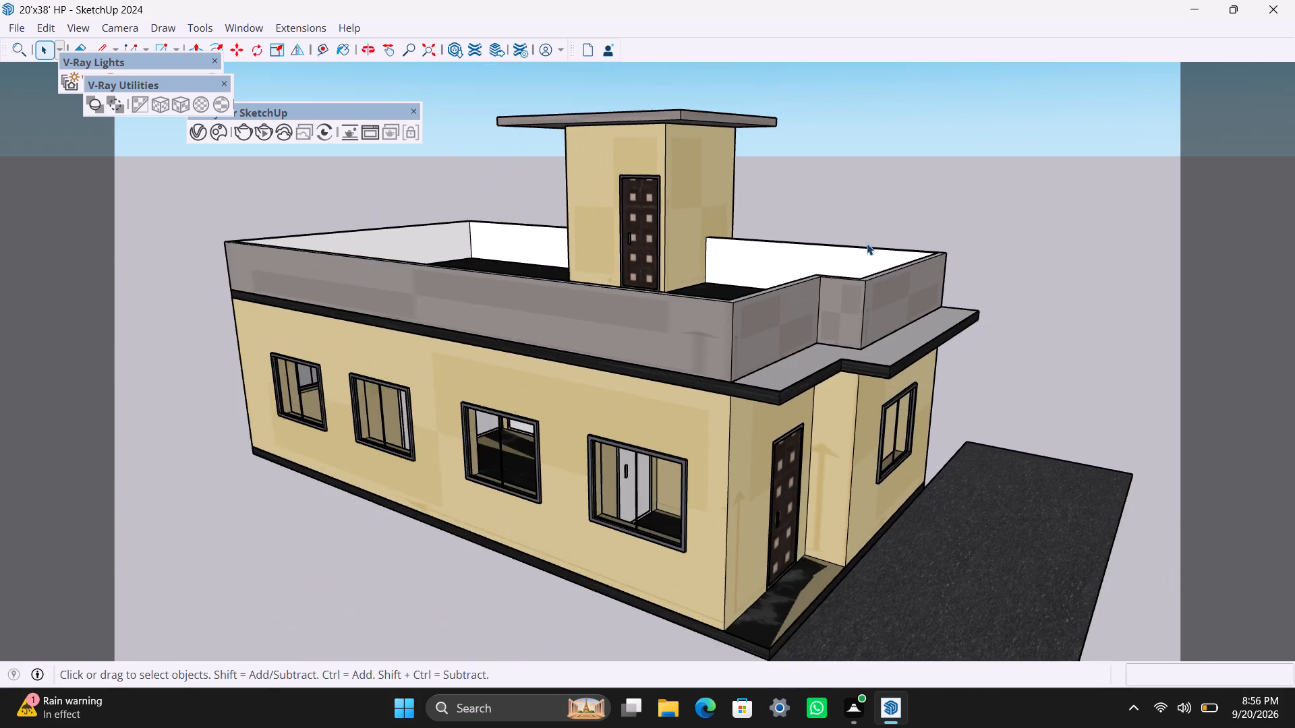
Check the ventilator side wall, and inspect the terrace floor, parapet and stair tower roof from above the four-window side.
middle_click_drag(868, 243, 195, 239)
scroll(664, 249, "up", 5)
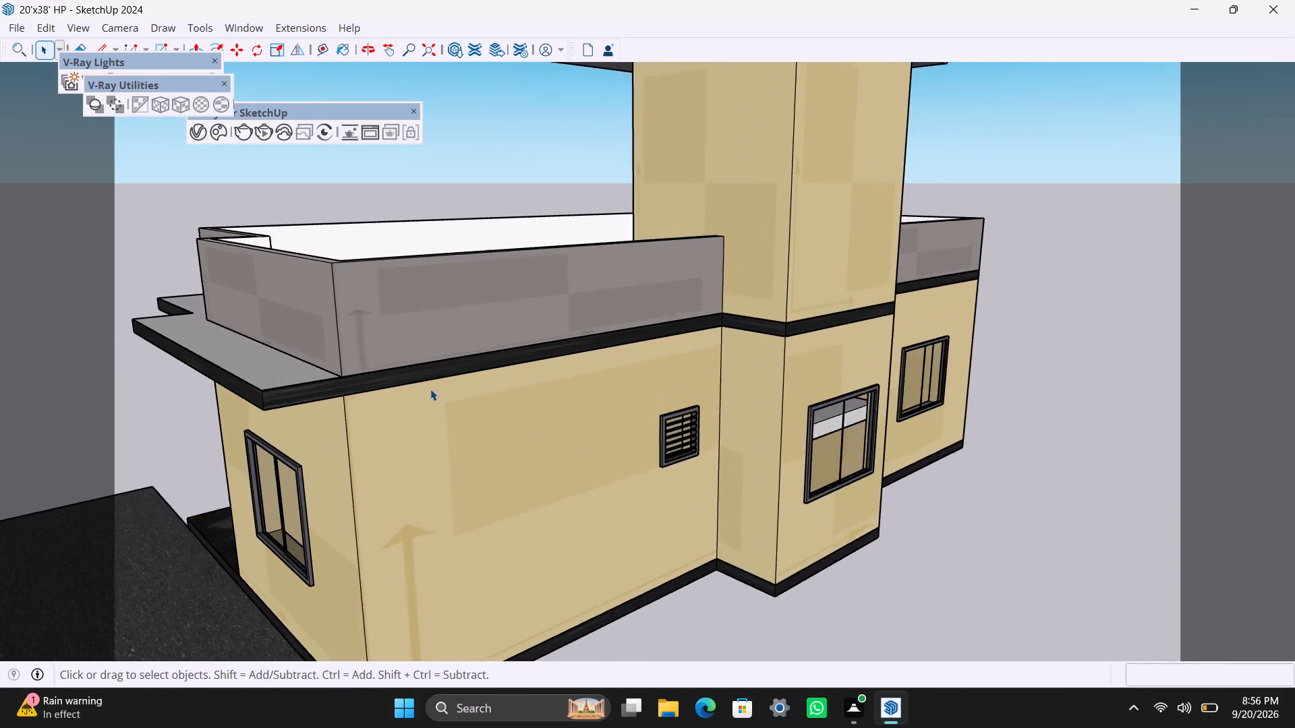
scroll(430, 389, "down", 9)
middle_click_drag(430, 392, 1075, 357)
scroll(805, 454, "up", 3)
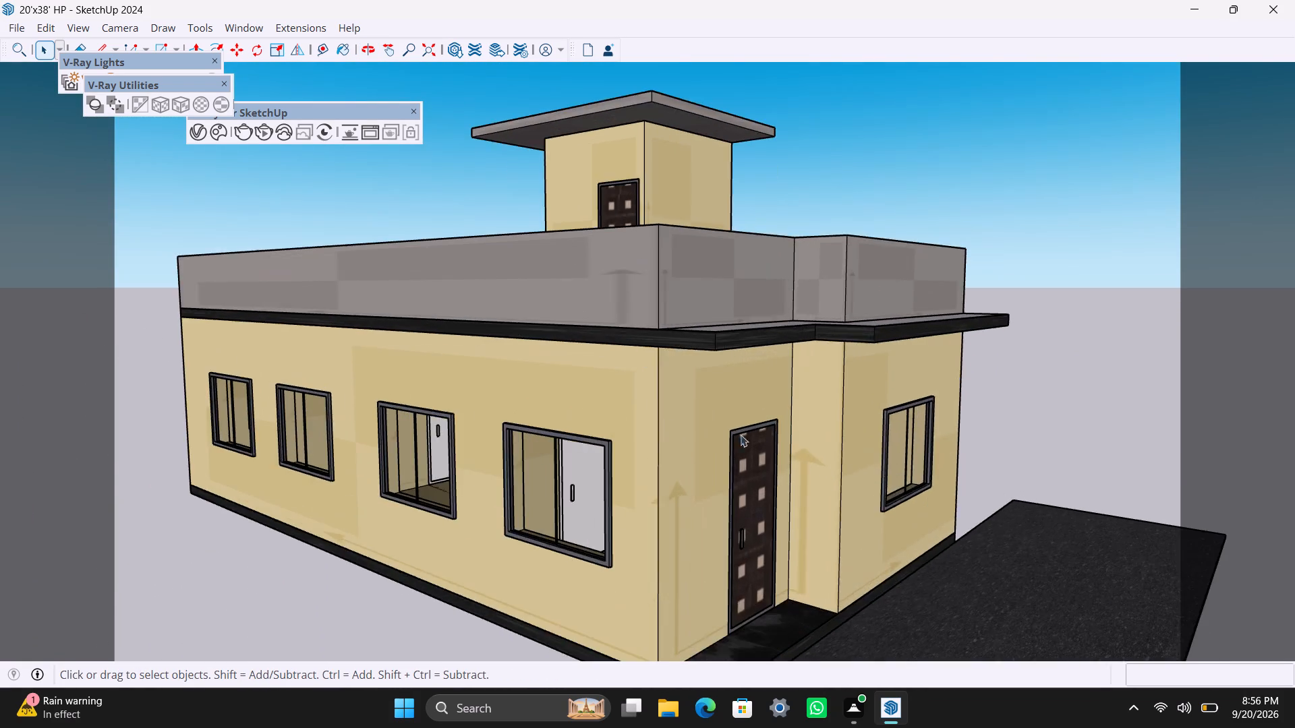
scroll(741, 435, "up", 3)
middle_click_drag(637, 374, 724, 526)
scroll(616, 278, "down", 7)
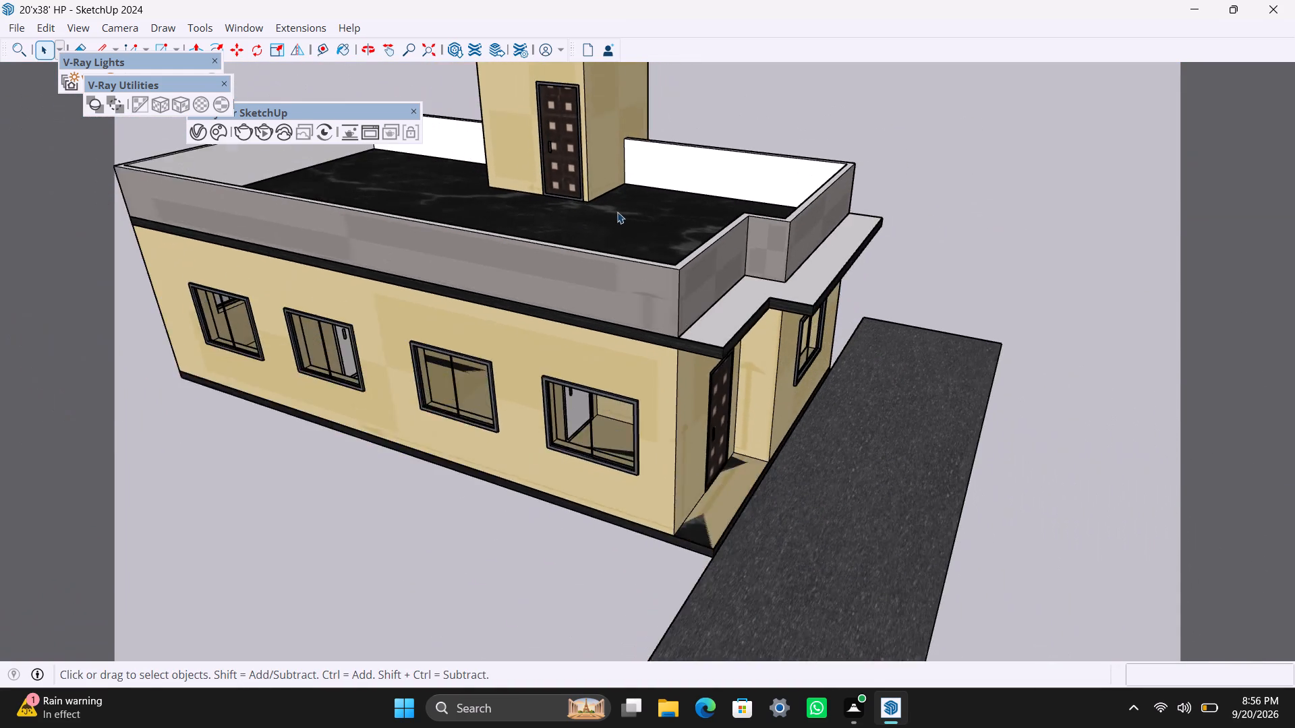
scroll(631, 189, "down", 4)
scroll(632, 187, "up", 1)
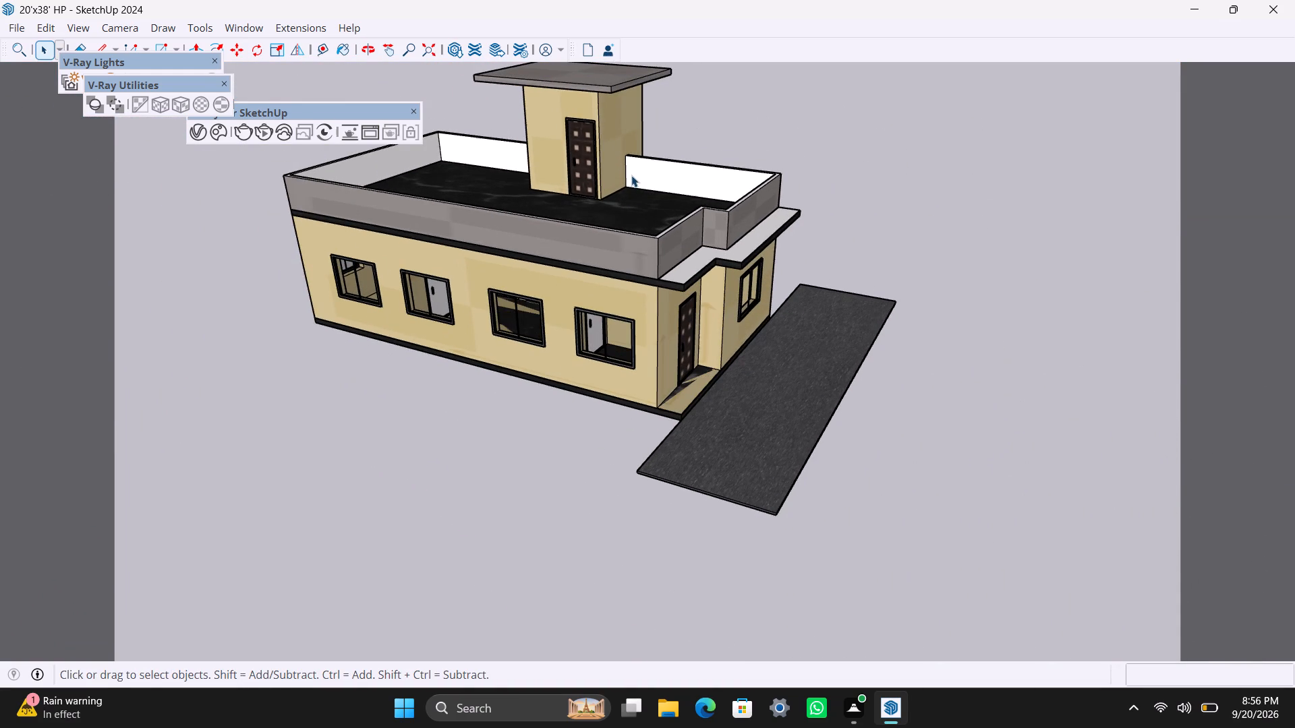
middle_click_drag(631, 175, 693, 346, "shift")
scroll(683, 342, "up", 2)
middle_click_drag(710, 380, 705, 377)
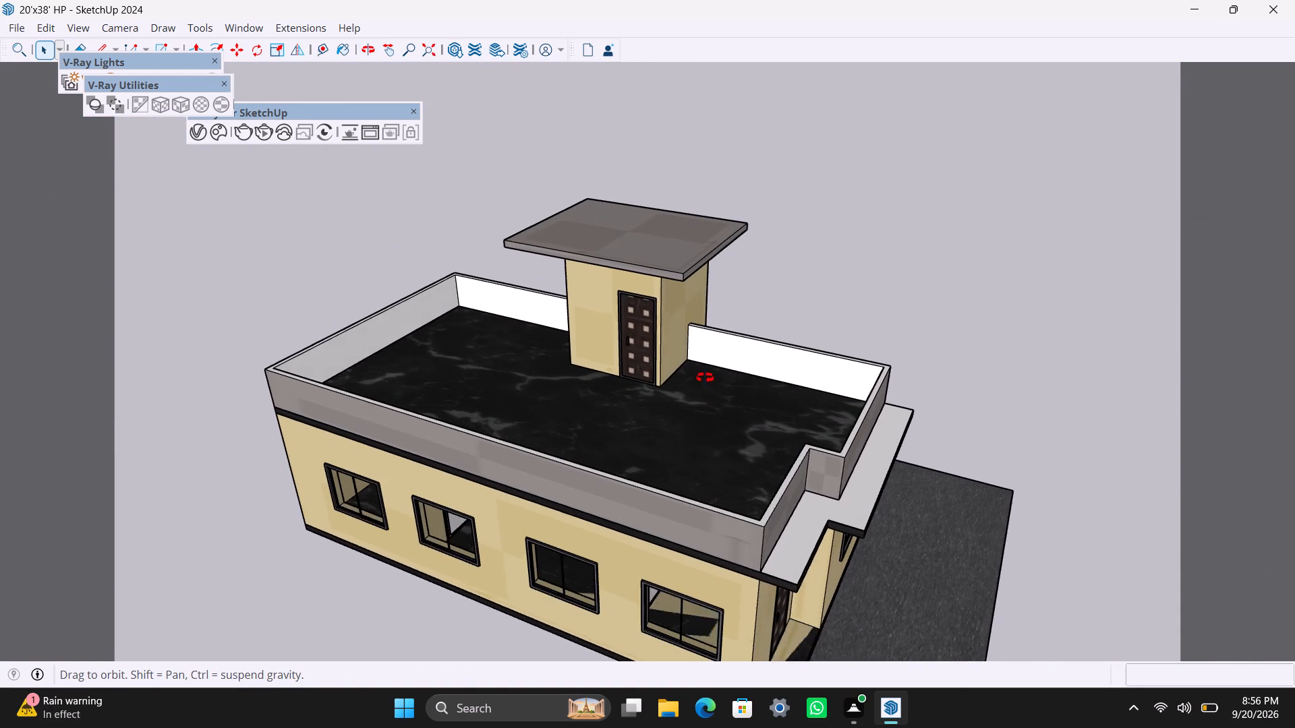
middle_click_drag(705, 377, 656, 325)
scroll(658, 329, "down", 4)
scroll(658, 346, "up", 2)
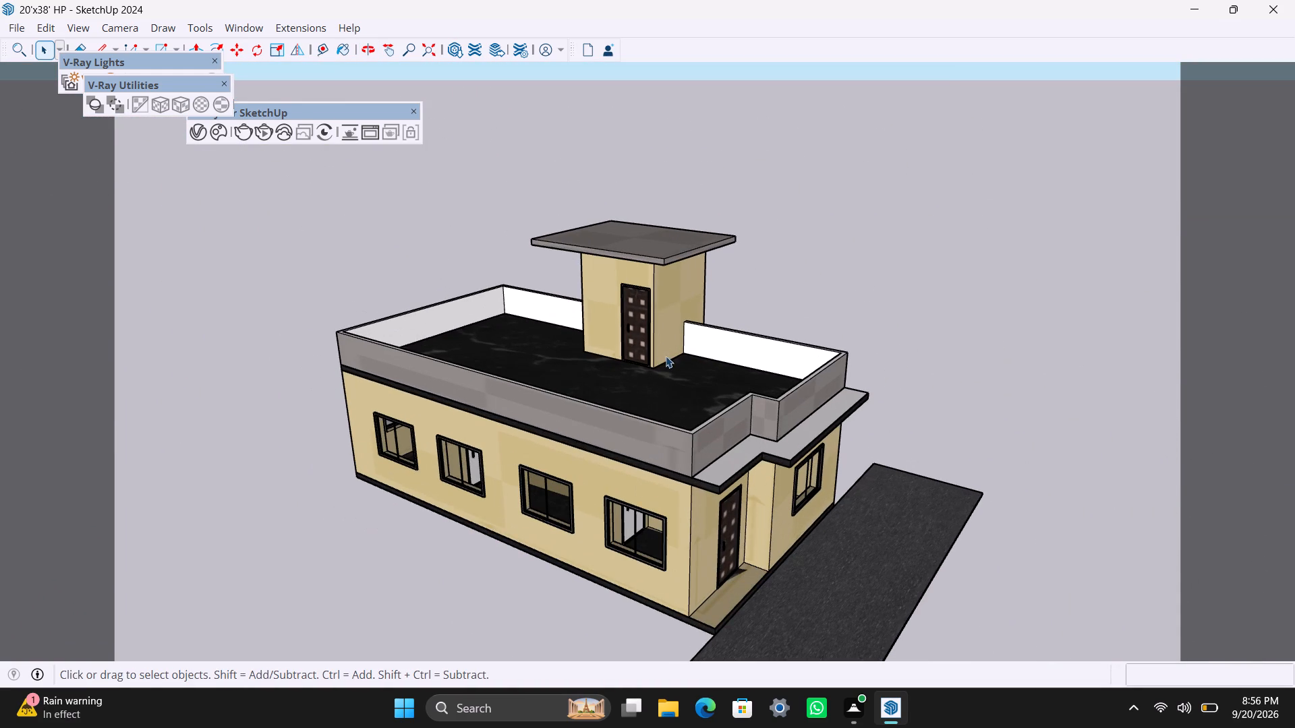
middle_click_drag(775, 189, 788, 113, "shift")
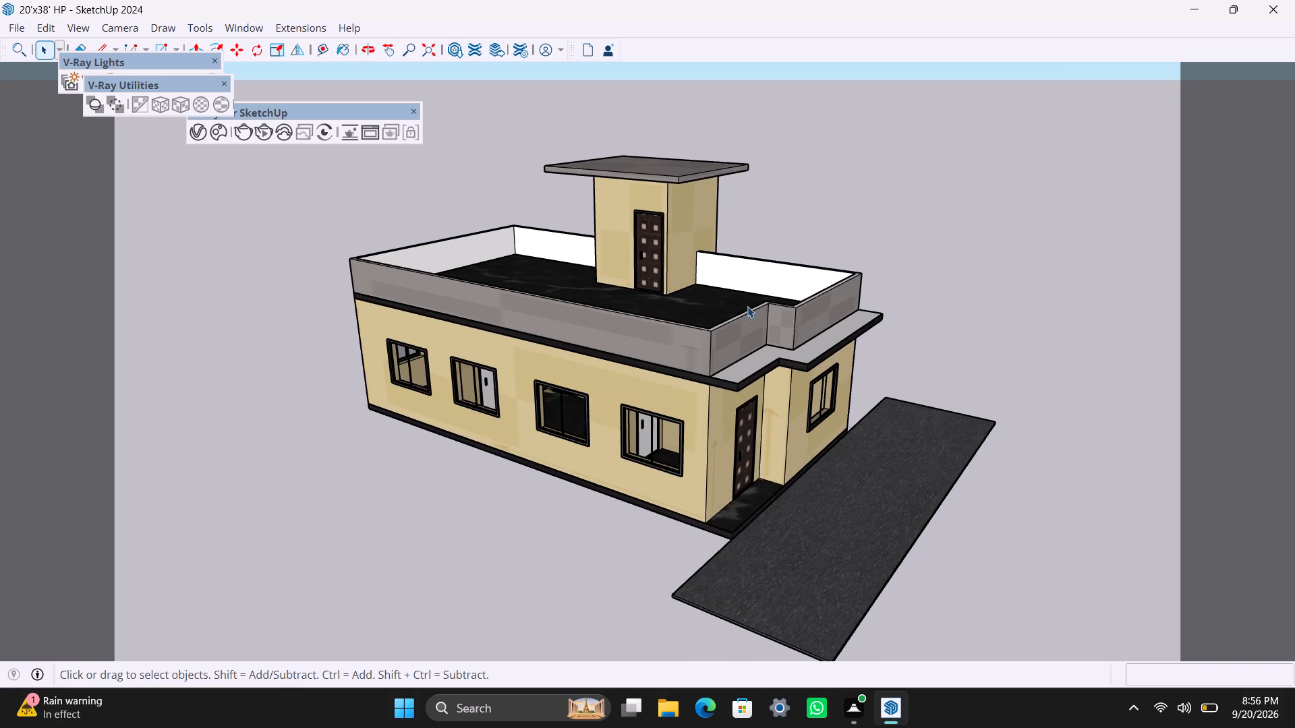
scroll(718, 516, "up", 1)
scroll(740, 427, "down", 1)
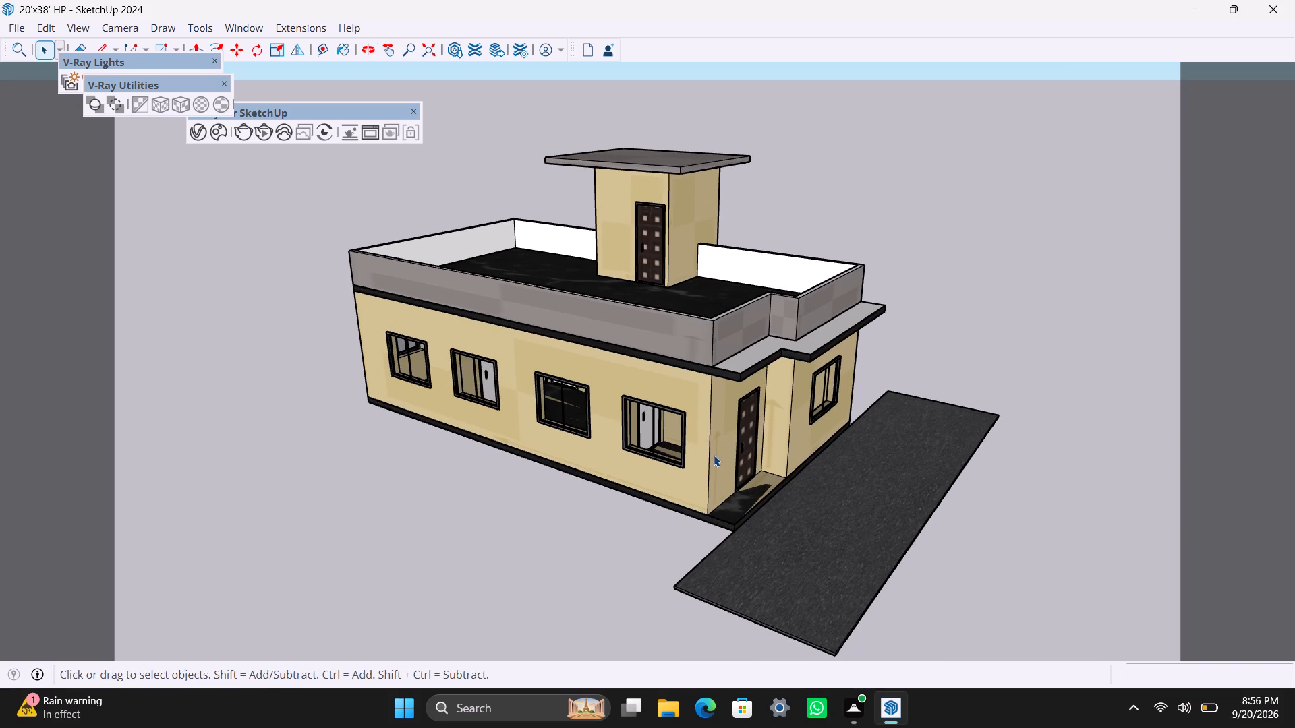
Examine the entrance door, front window, stepped slab and terrace from a raised view at the entrance corner.
middle_click_drag(714, 454, 884, 531)
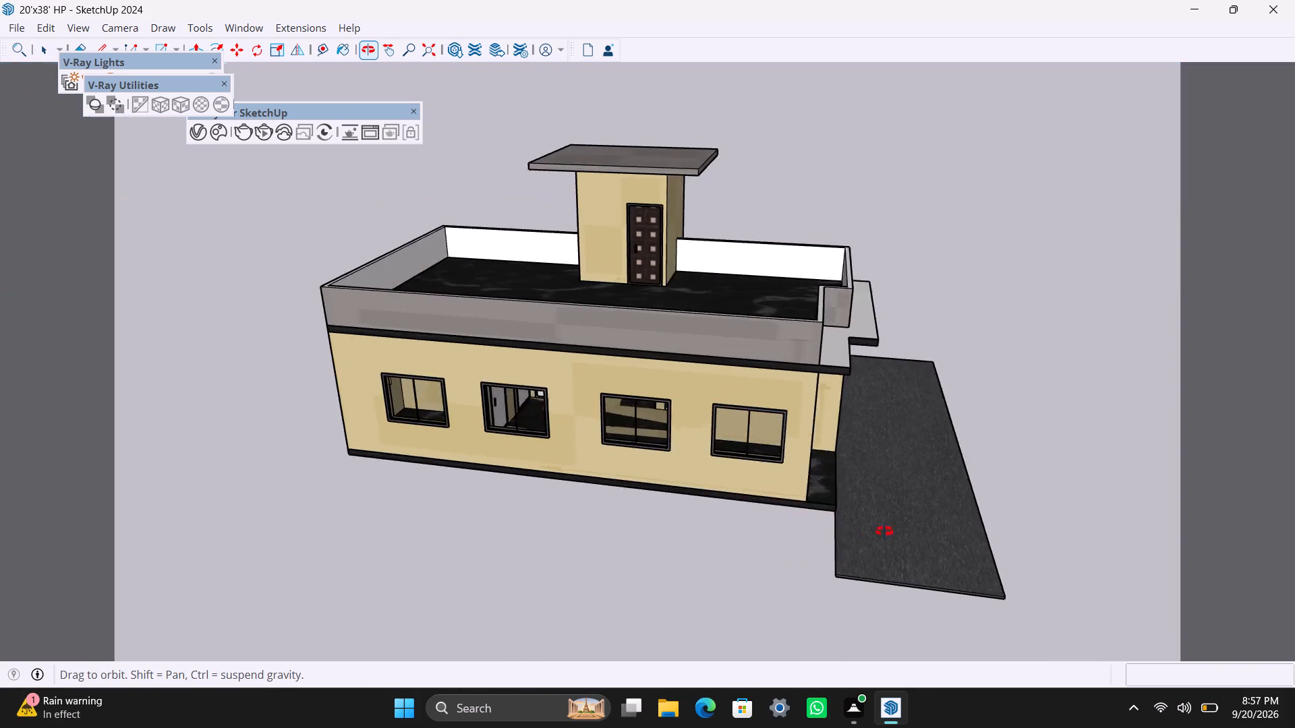
middle_click_drag(884, 531, 635, 564)
scroll(677, 426, "up", 3)
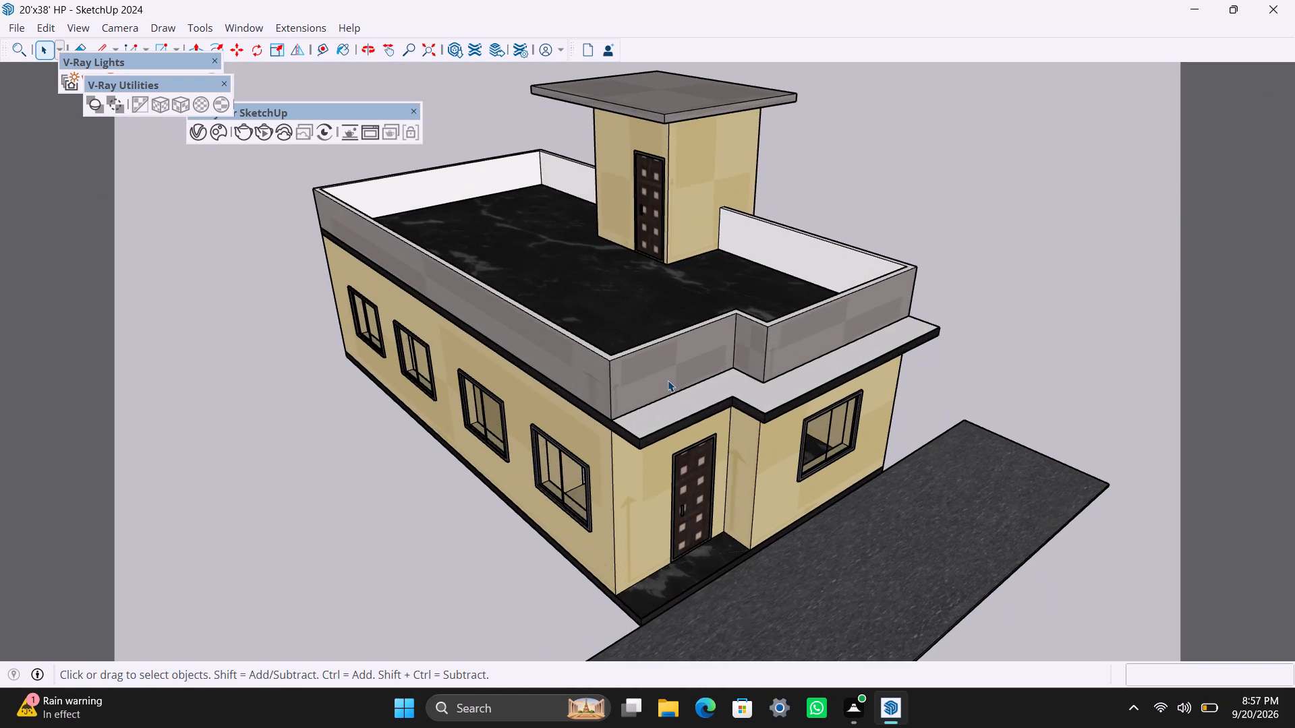
scroll(668, 380, "down", 3)
scroll(668, 378, "up", 3)
scroll(668, 350, "down", 2)
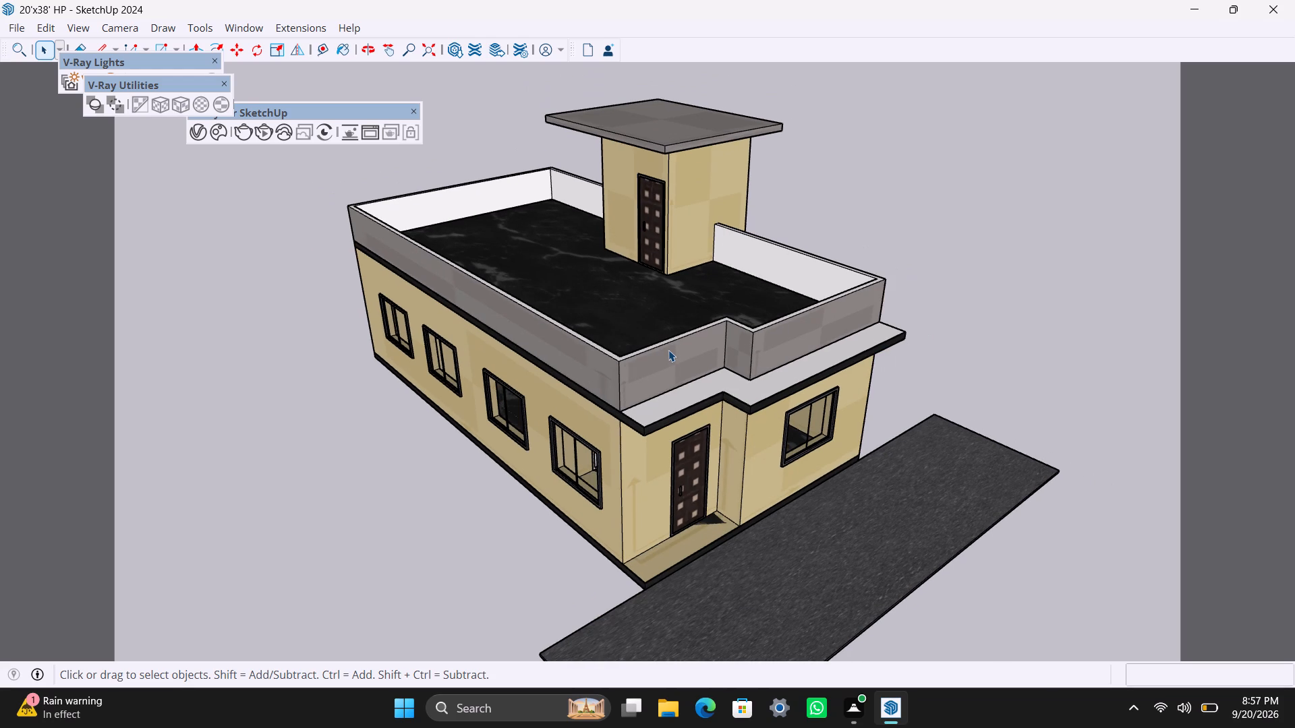
scroll(731, 309, "down", 3)
scroll(695, 334, "up", 6)
scroll(627, 330, "up", 2)
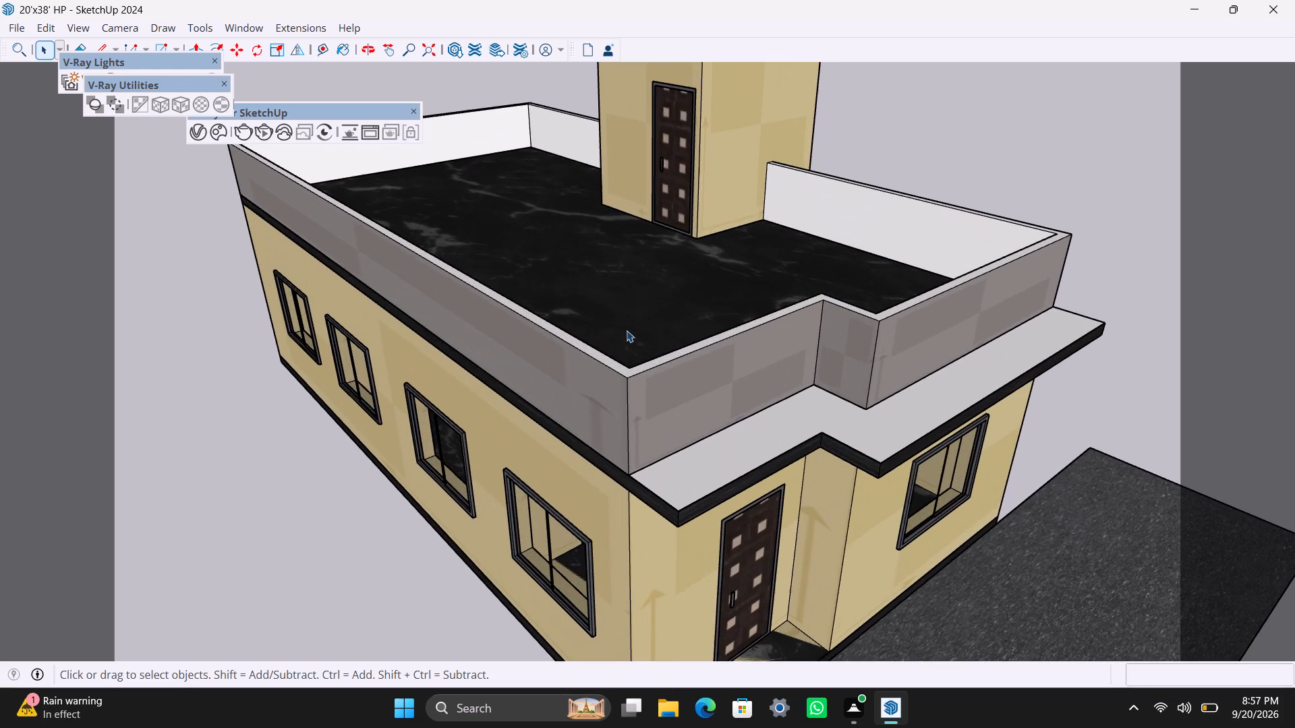
scroll(620, 317, "down", 10)
left_click(920, 191)
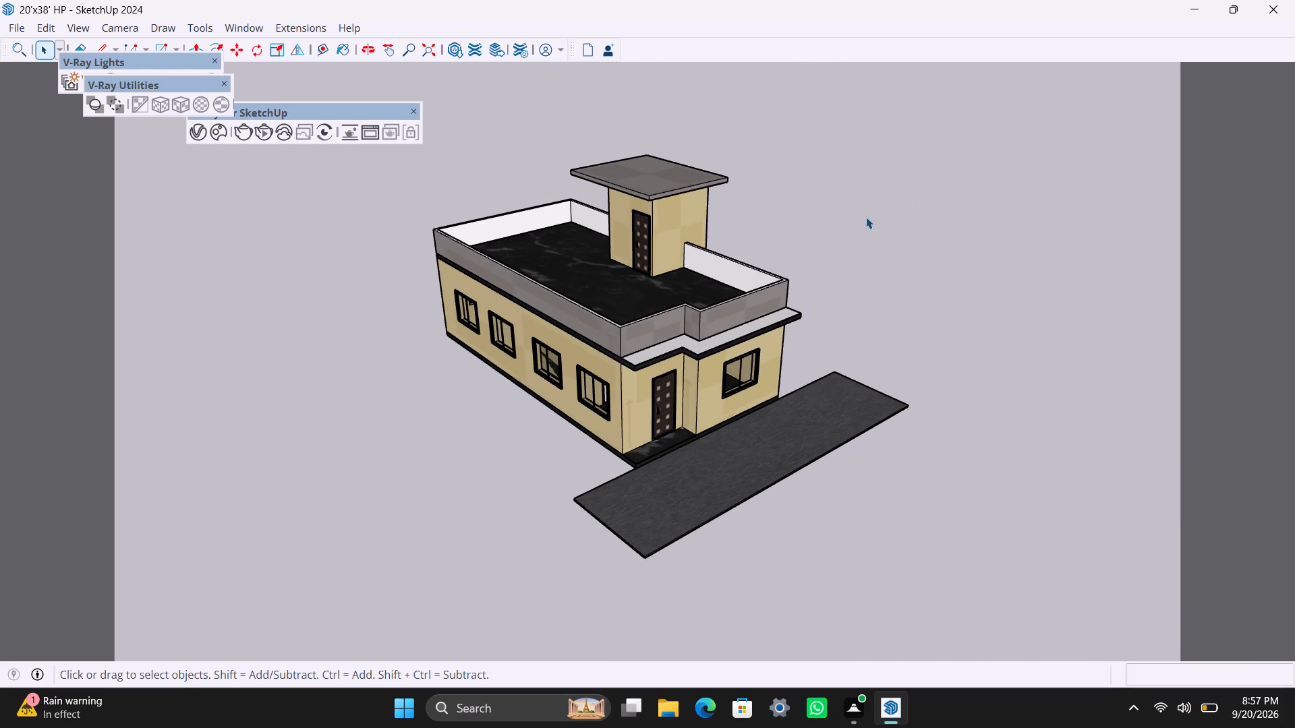
scroll(760, 291, "up", 6)
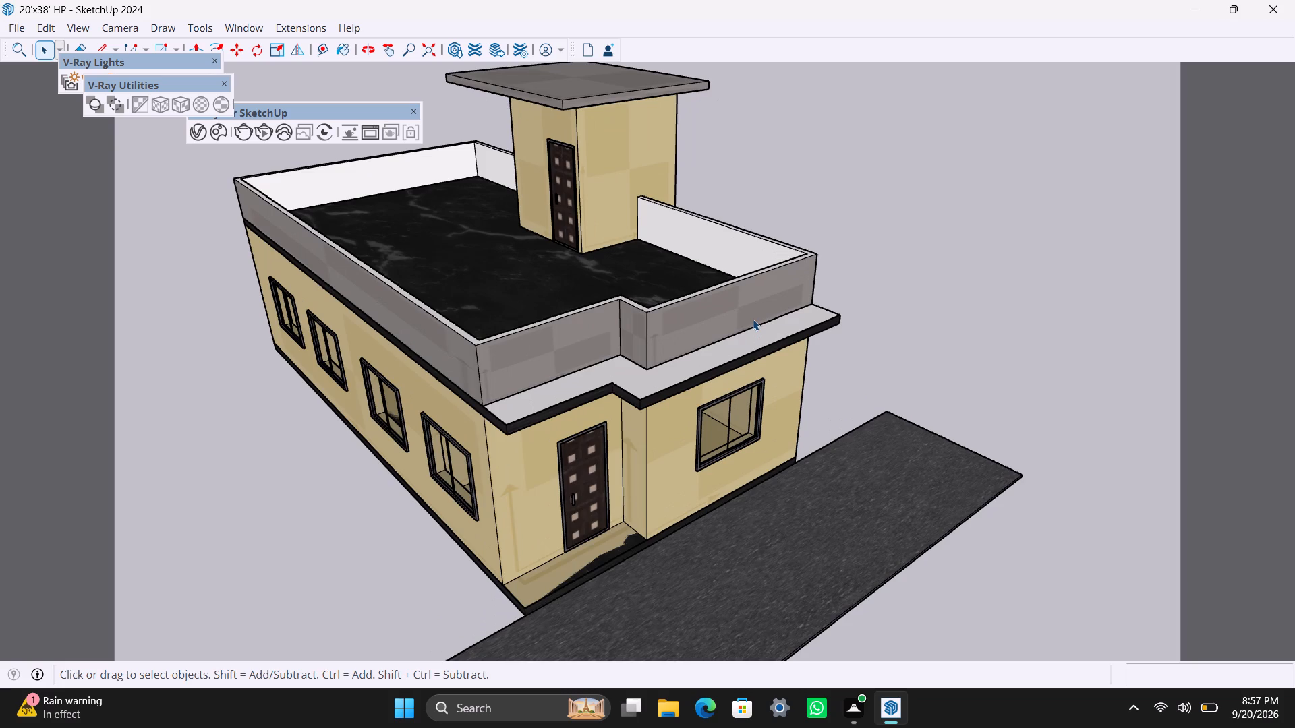
scroll(753, 319, "down", 3)
scroll(753, 319, "up", 2)
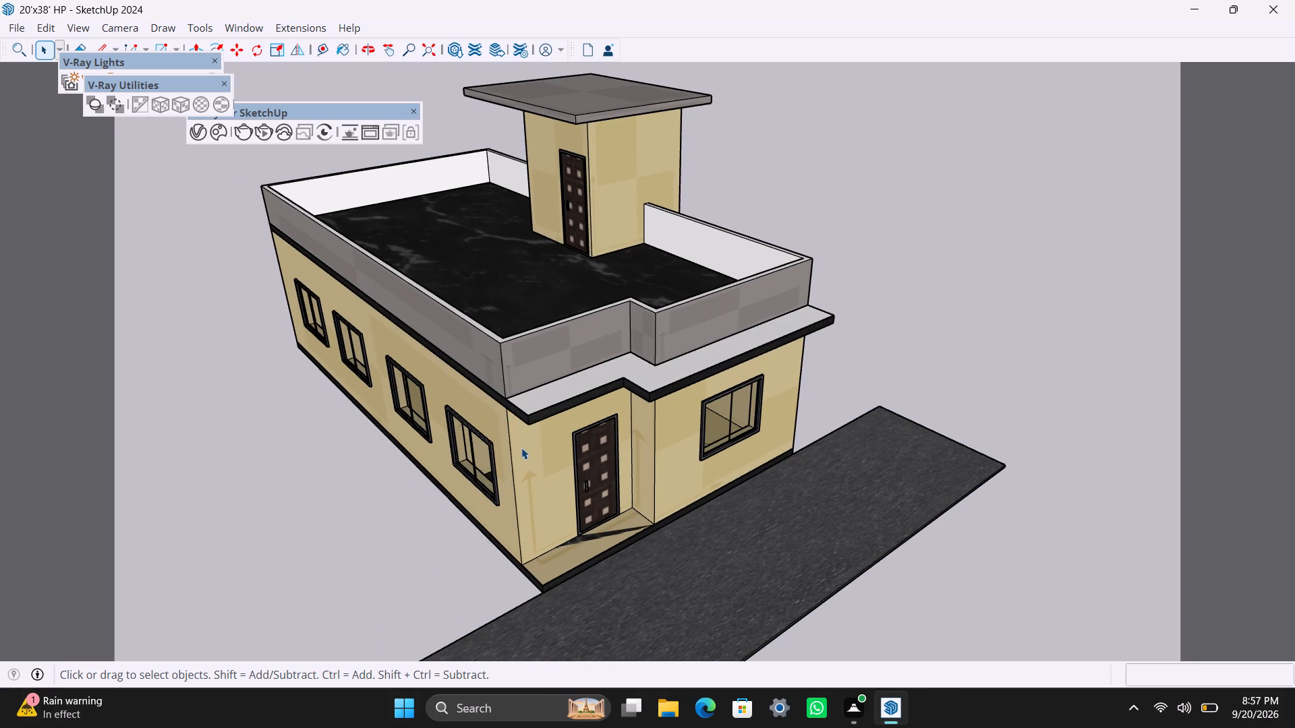
scroll(666, 419, "down", 9)
Inspect the front facade, road, parapet and stair tower from a raised view at the front window corner.
middle_click_drag(710, 483, 436, 542)
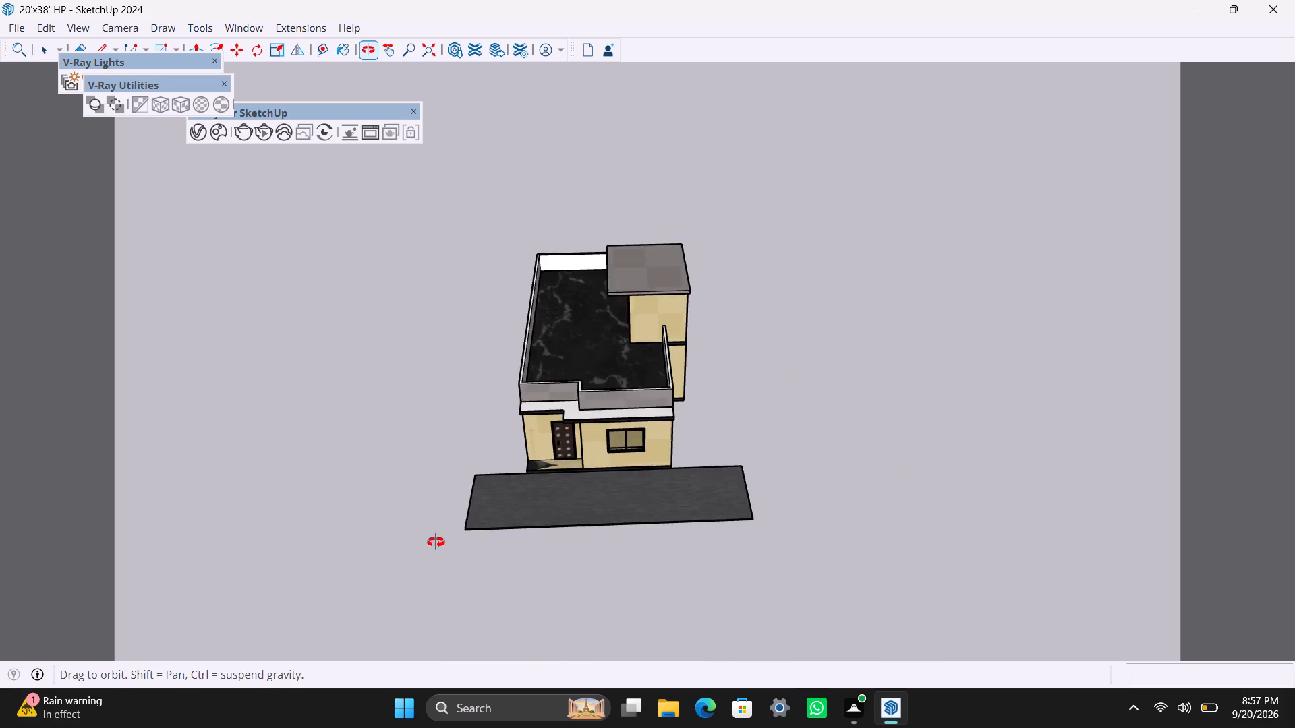
middle_click_drag(436, 542, 318, 555)
scroll(518, 369, "up", 7)
middle_click_drag(643, 411, 593, 319)
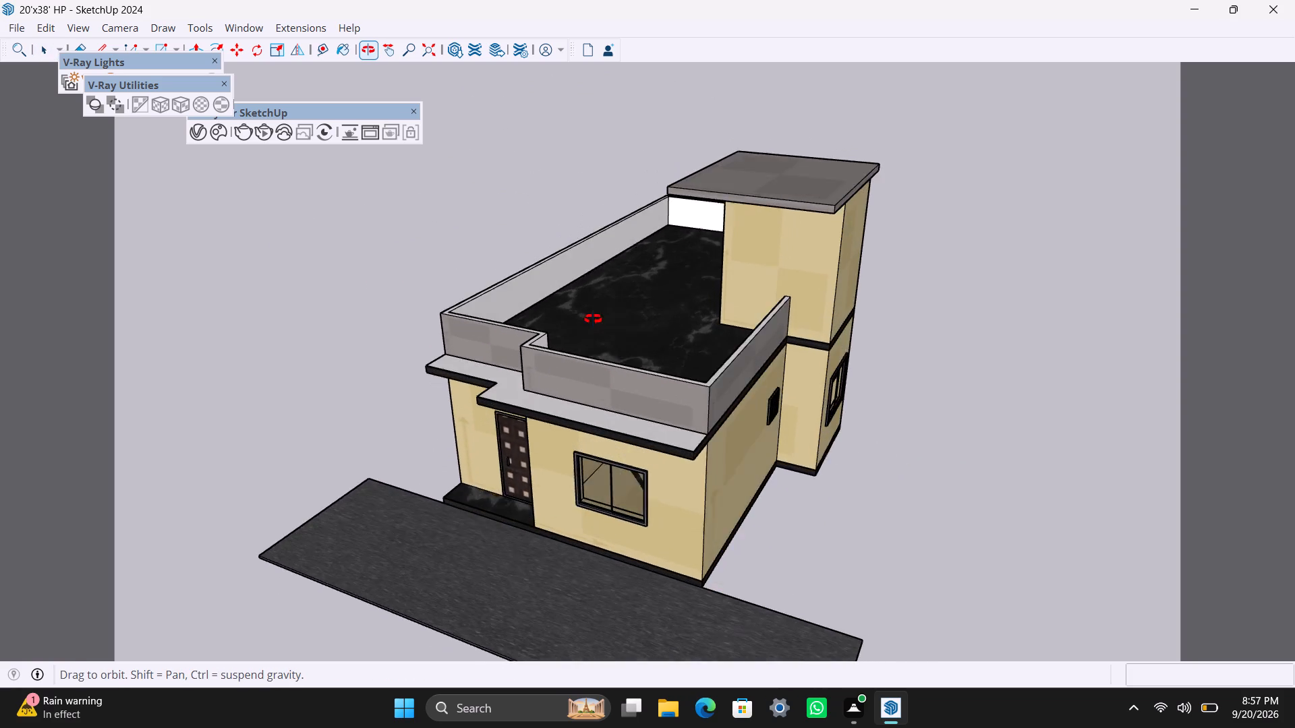
middle_click_drag(593, 319, 593, 318)
scroll(591, 317, "down", 4)
scroll(647, 375, "up", 6)
scroll(643, 349, "down", 1)
scroll(643, 349, "up", 1)
scroll(643, 349, "down", 2)
scroll(643, 348, "up", 2)
scroll(643, 348, "down", 3)
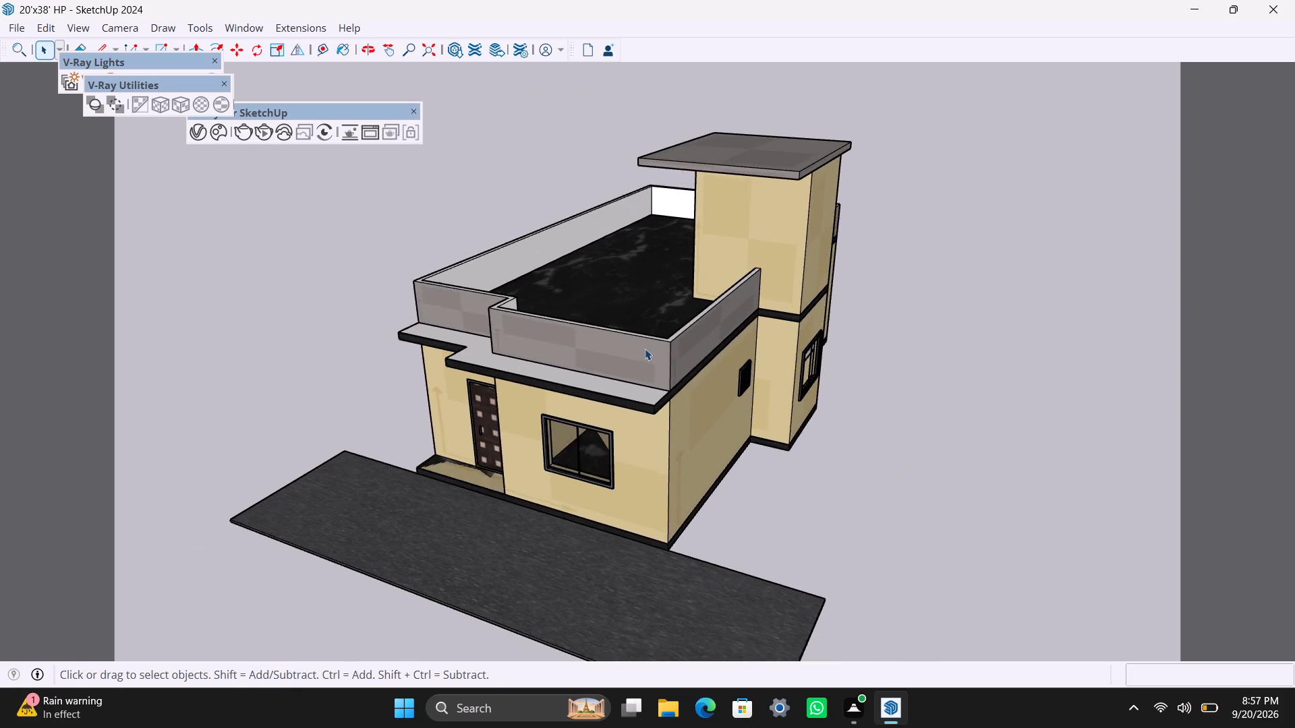
scroll(645, 349, "up", 2)
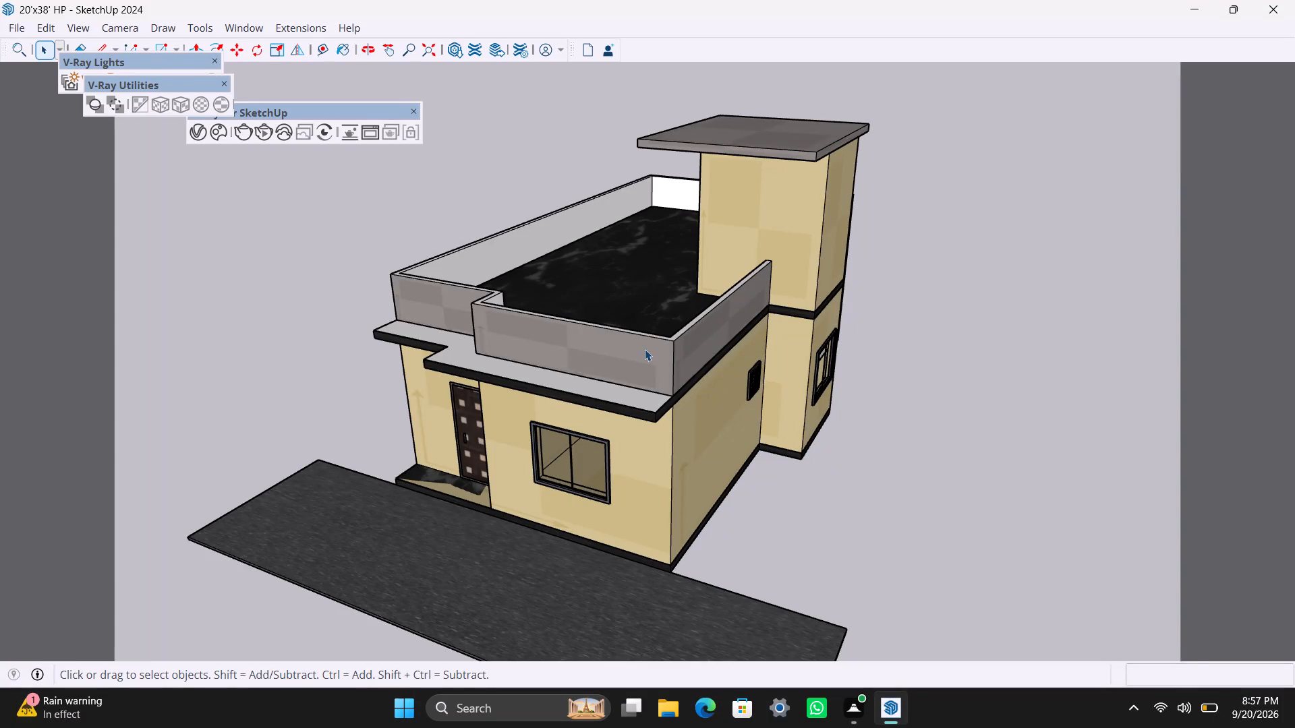
scroll(633, 234, "down", 3)
scroll(633, 235, "up", 3)
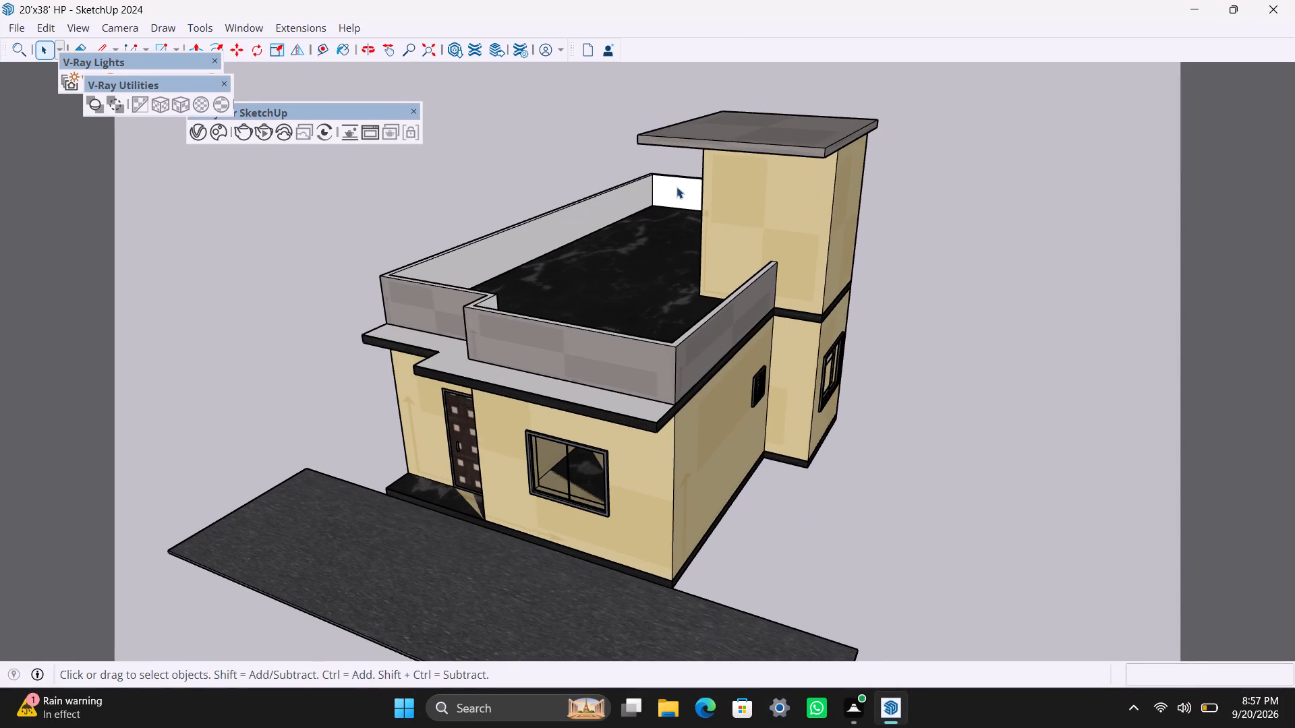
scroll(676, 194, "down", 4)
scroll(610, 209, "up", 3)
Review the whole house from the entrance corner at eye level and from above, including the entrance recess and terrace.
middle_click_drag(576, 376, 1151, 508)
scroll(1087, 492, "up", 2)
middle_click_drag(1004, 485, 913, 259)
scroll(739, 307, "up", 2)
scroll(737, 307, "down", 5)
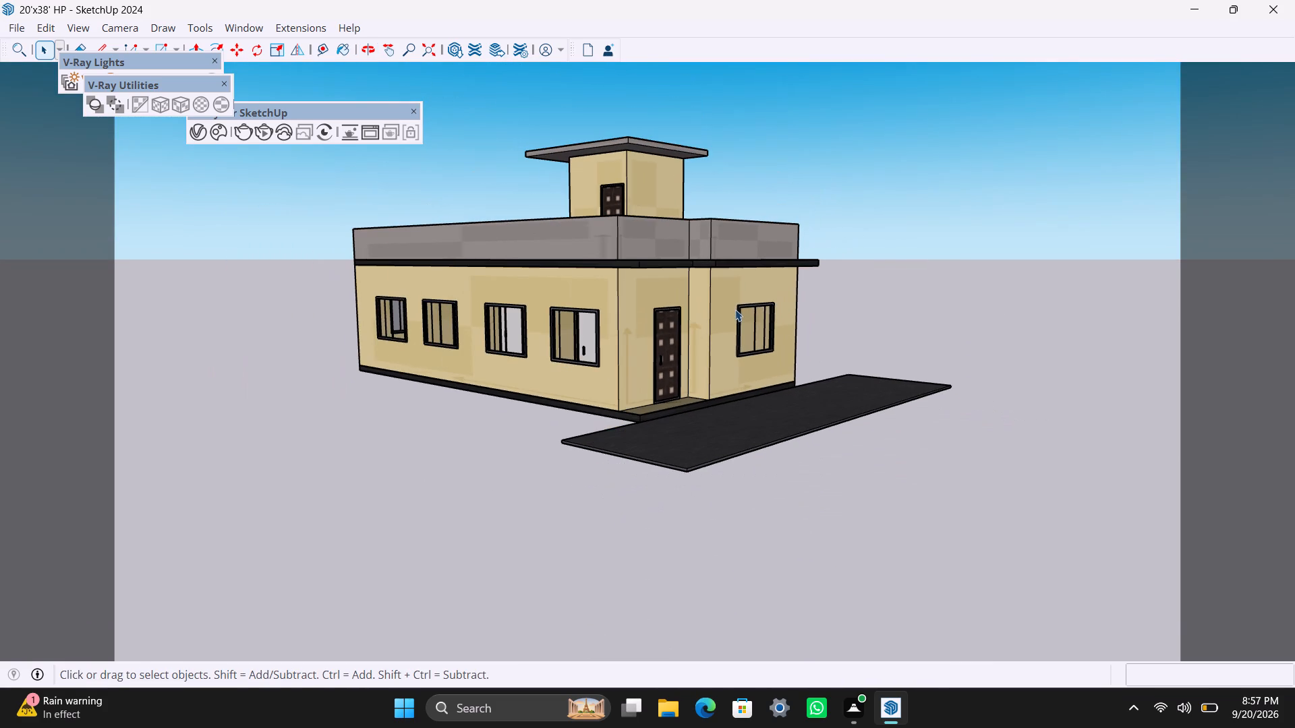
middle_click_drag(733, 311, 781, 451, "shift")
scroll(764, 439, "up", 2)
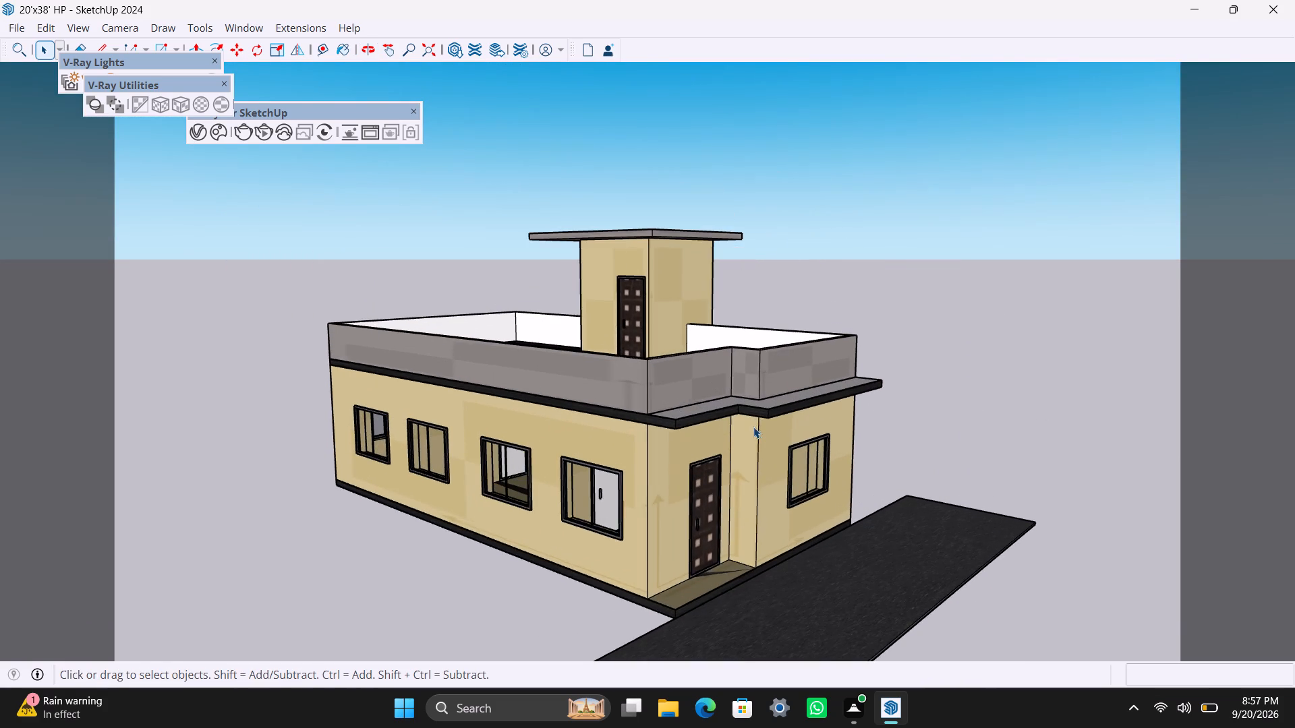
middle_click(752, 427)
scroll(747, 425, "up", 1)
scroll(738, 425, "down", 2)
middle_click_drag(737, 425, 713, 354)
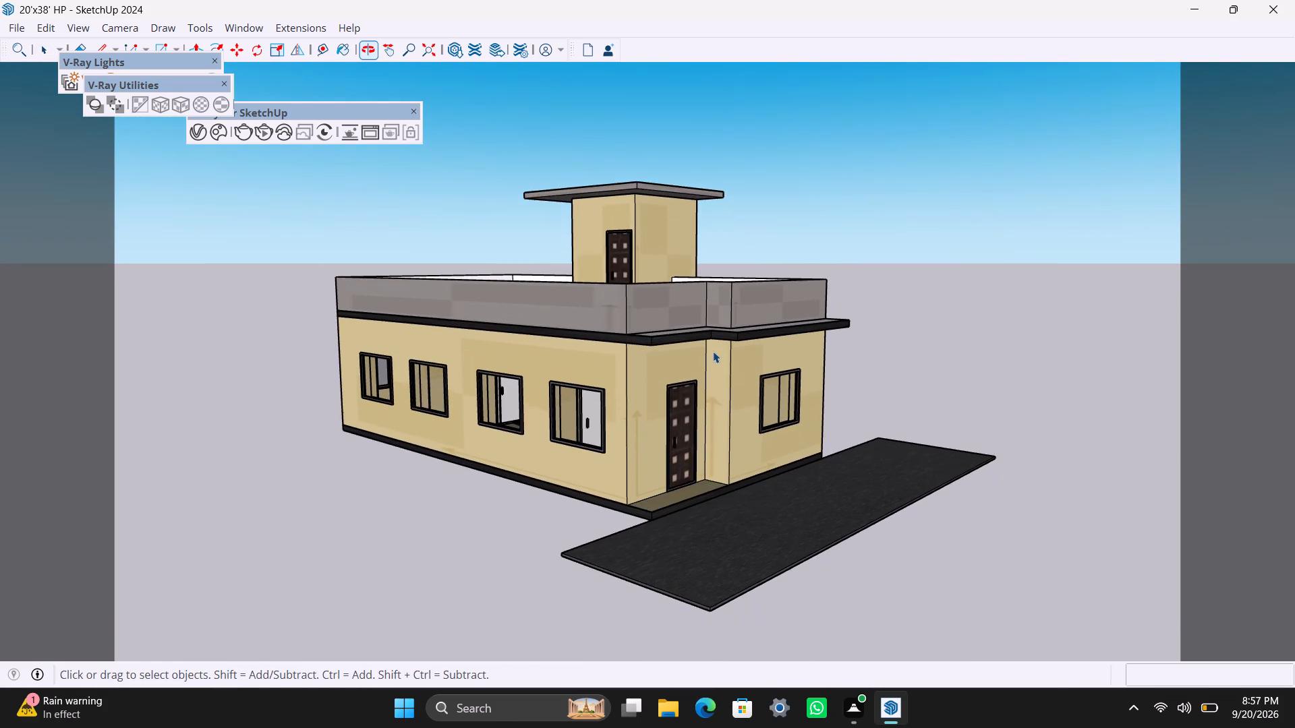
scroll(713, 351, "up", 2)
middle_click_drag(714, 351, 670, 423)
scroll(666, 416, "down", 4)
scroll(664, 386, "up", 3)
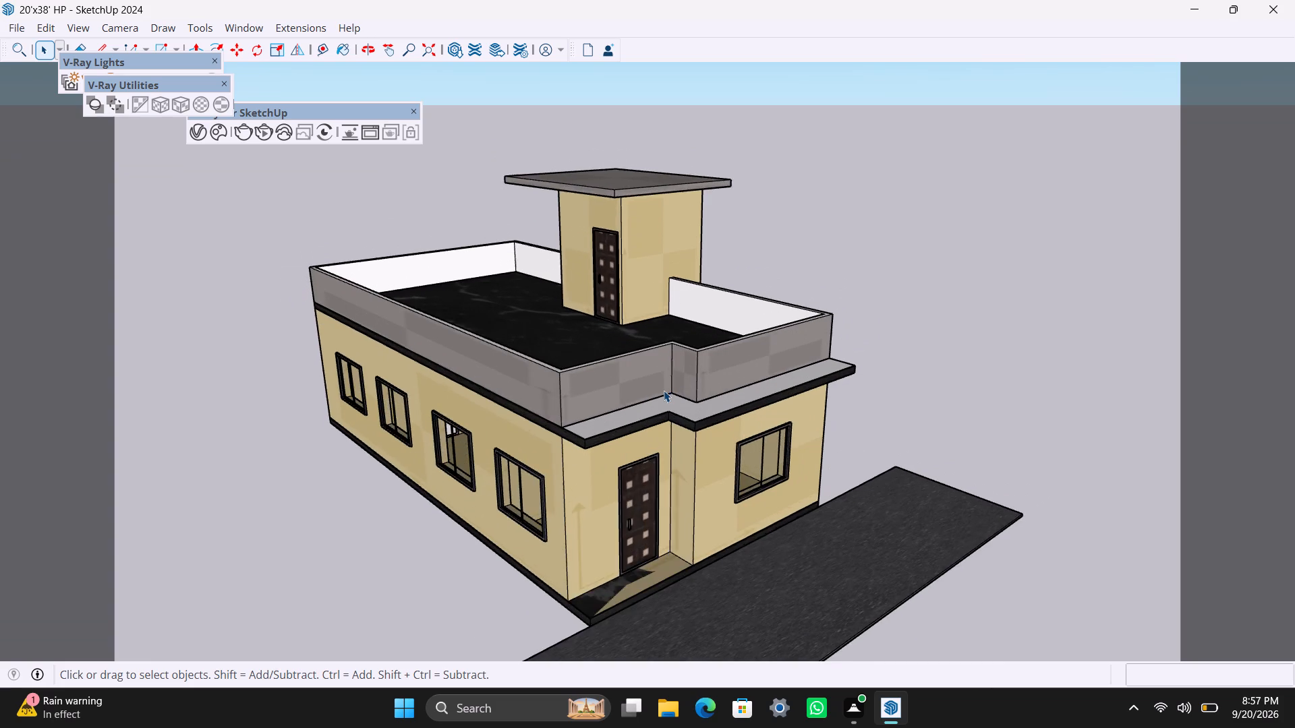
scroll(664, 390, "up", 3)
scroll(685, 393, "down", 6)
scroll(689, 371, "up", 3)
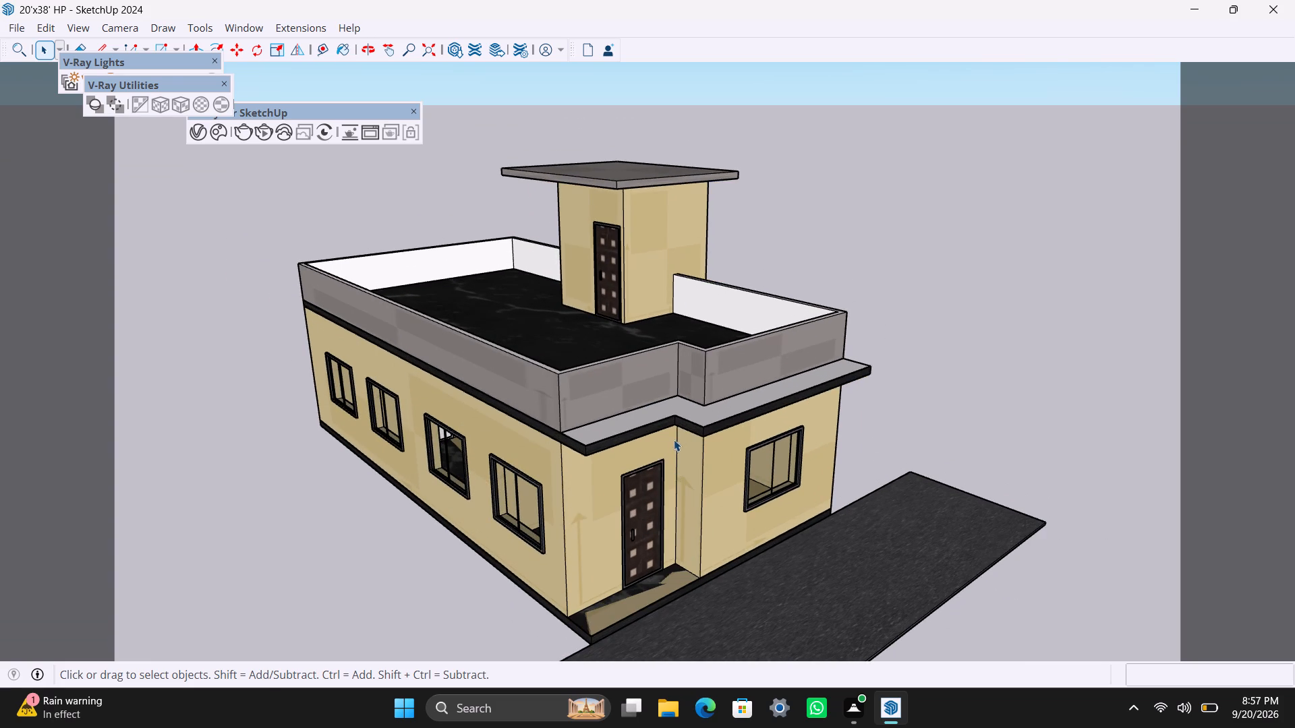
Examine the front facade, entrance recess, slab and road from the entrance corner and the front window corner.
middle_click_drag(674, 439, 685, 364, "shift")
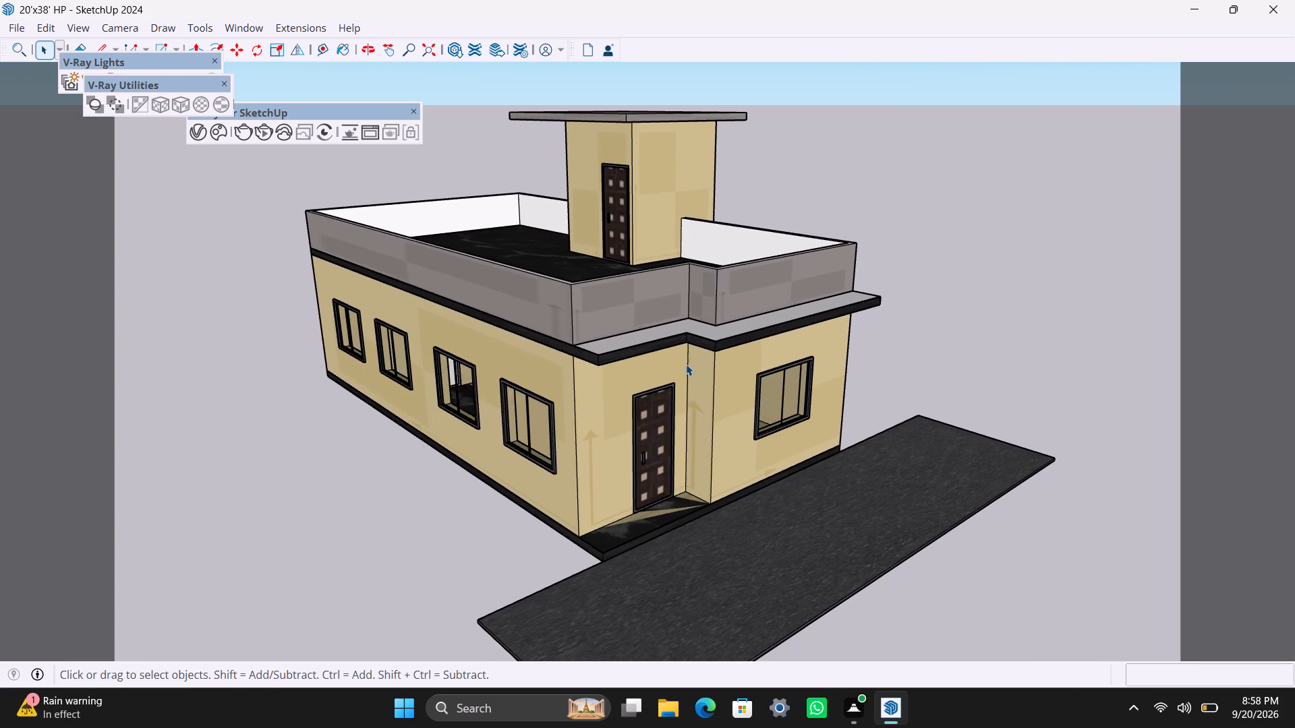
scroll(686, 364, "down", 2)
middle_click_drag(692, 374, 676, 441)
scroll(676, 441, "up", 1)
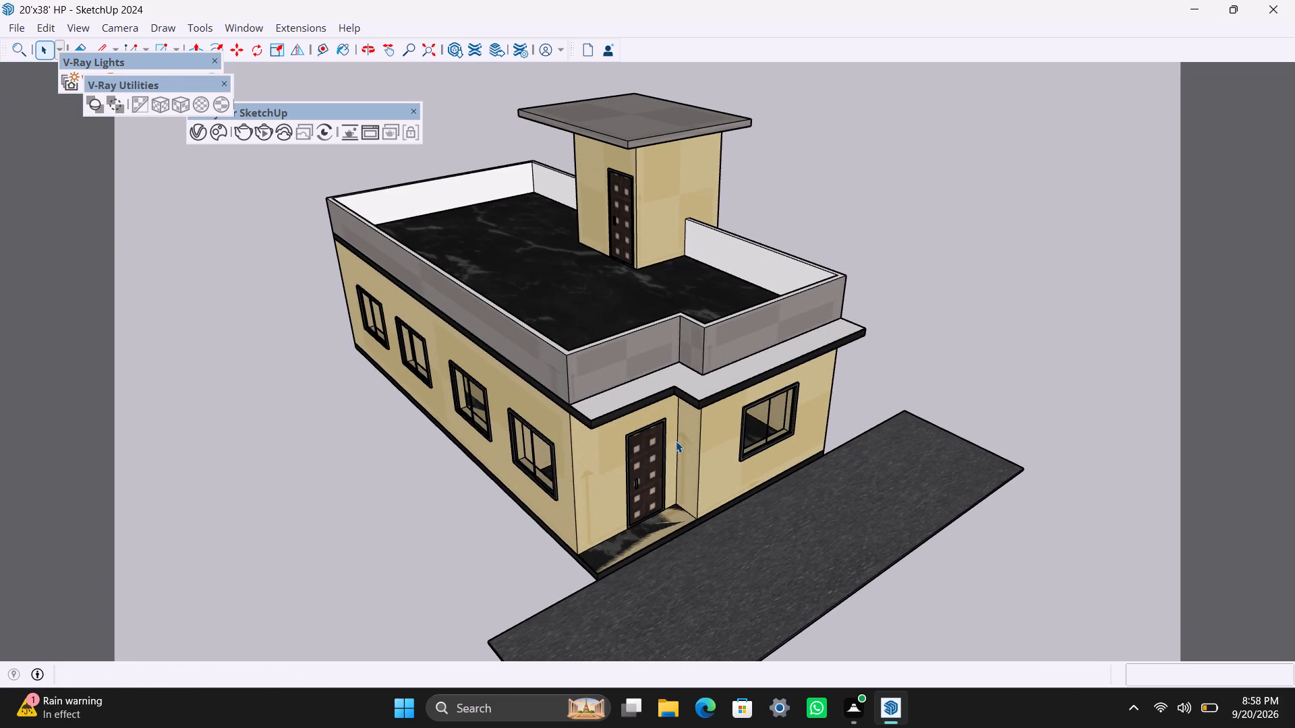
scroll(678, 406, "down", 3)
middle_click_drag(857, 512, 522, 535)
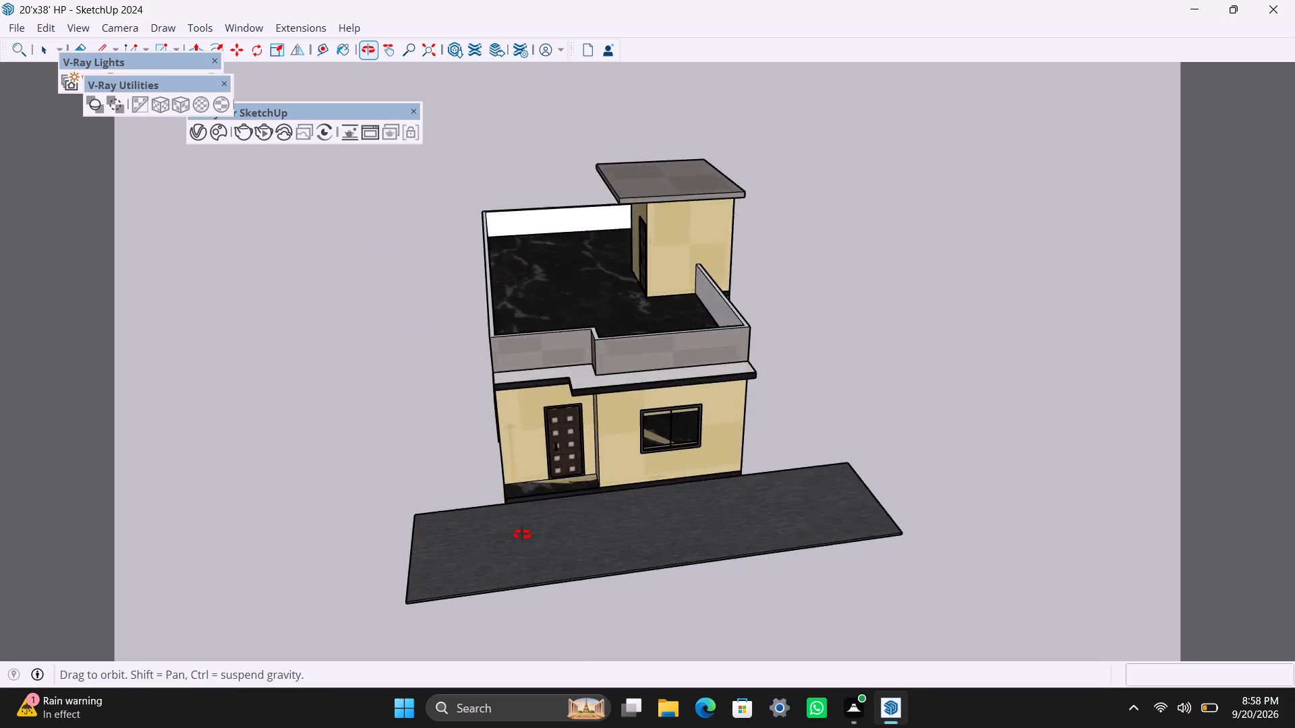
middle_click_drag(522, 535, 293, 605)
scroll(359, 510, "up", 2)
middle_click_drag(541, 504, 741, 514)
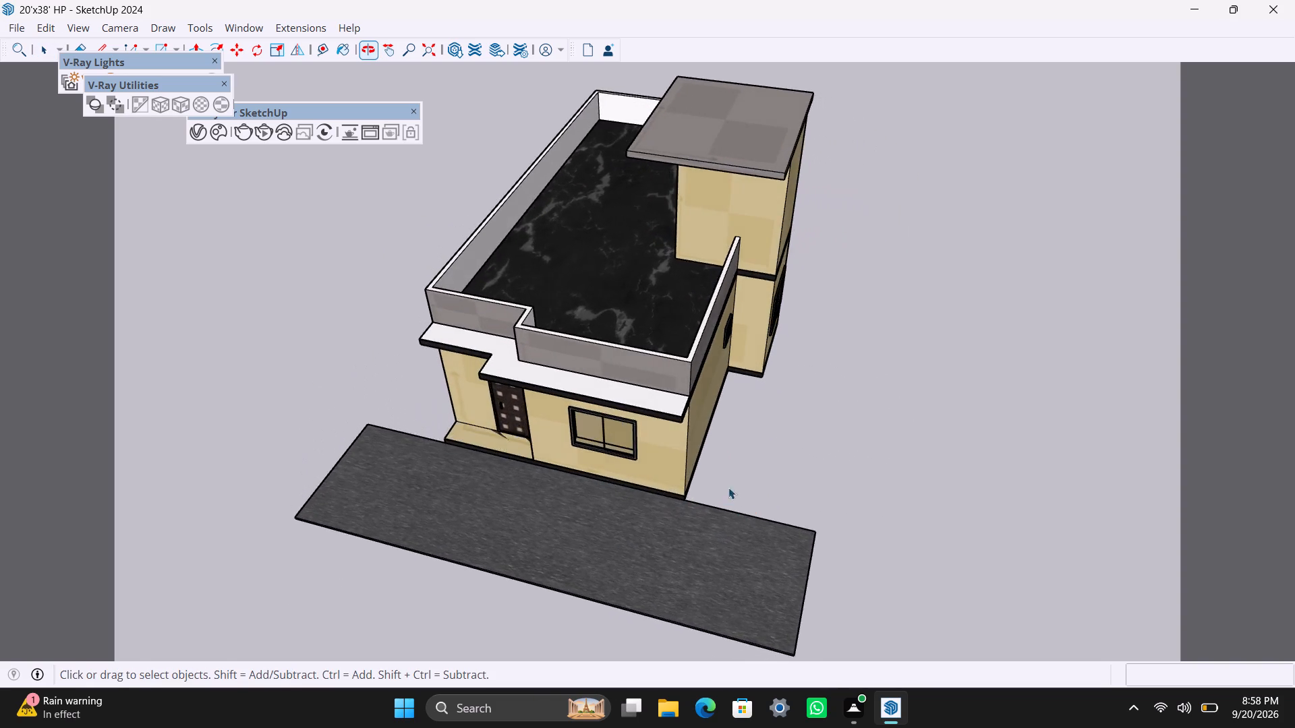
scroll(725, 471, "up", 3)
scroll(712, 452, "down", 4)
Inspect the four-window side wall and entrance corner from above and at a lower angle.
middle_click_drag(684, 455, 1151, 433)
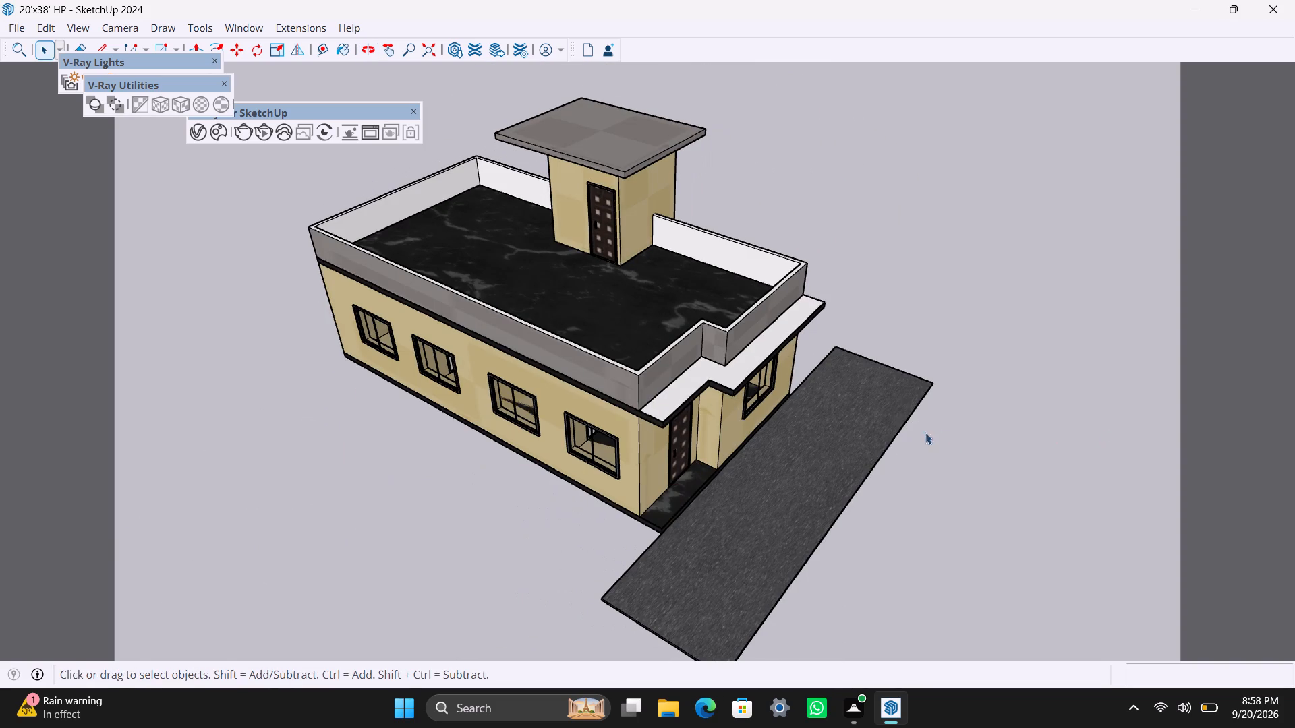
scroll(635, 478, "up", 4)
middle_click_drag(592, 463, 611, 508, "shift")
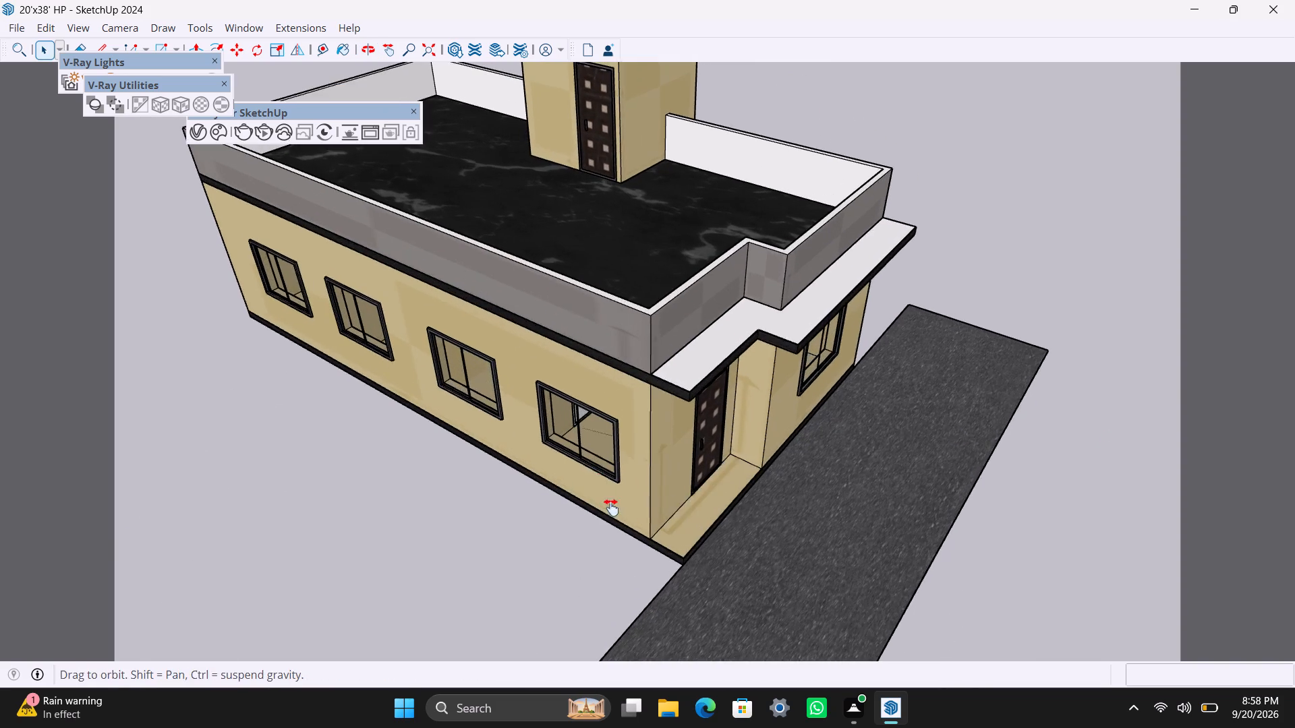
middle_click_drag(611, 508, 615, 554, "shift")
scroll(615, 554, "up", 1)
scroll(615, 532, "down", 5)
middle_click_drag(619, 534, 587, 414)
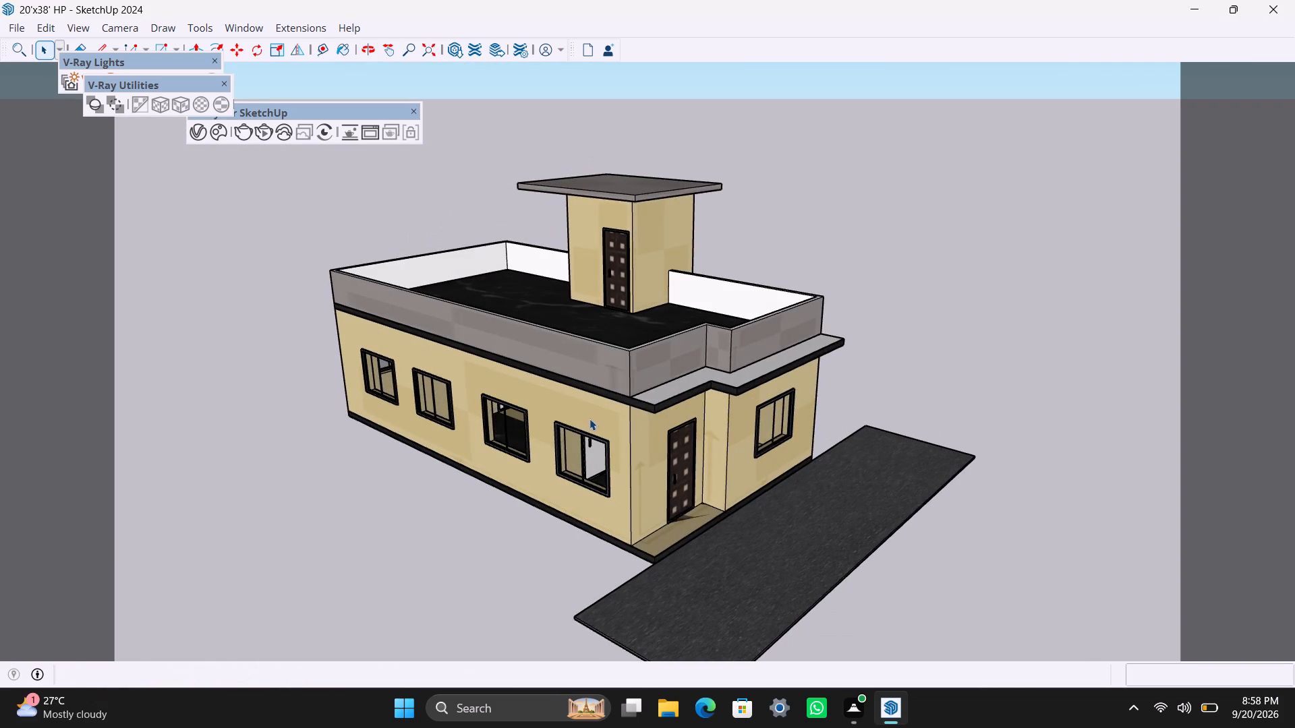
scroll(590, 419, "up", 2)
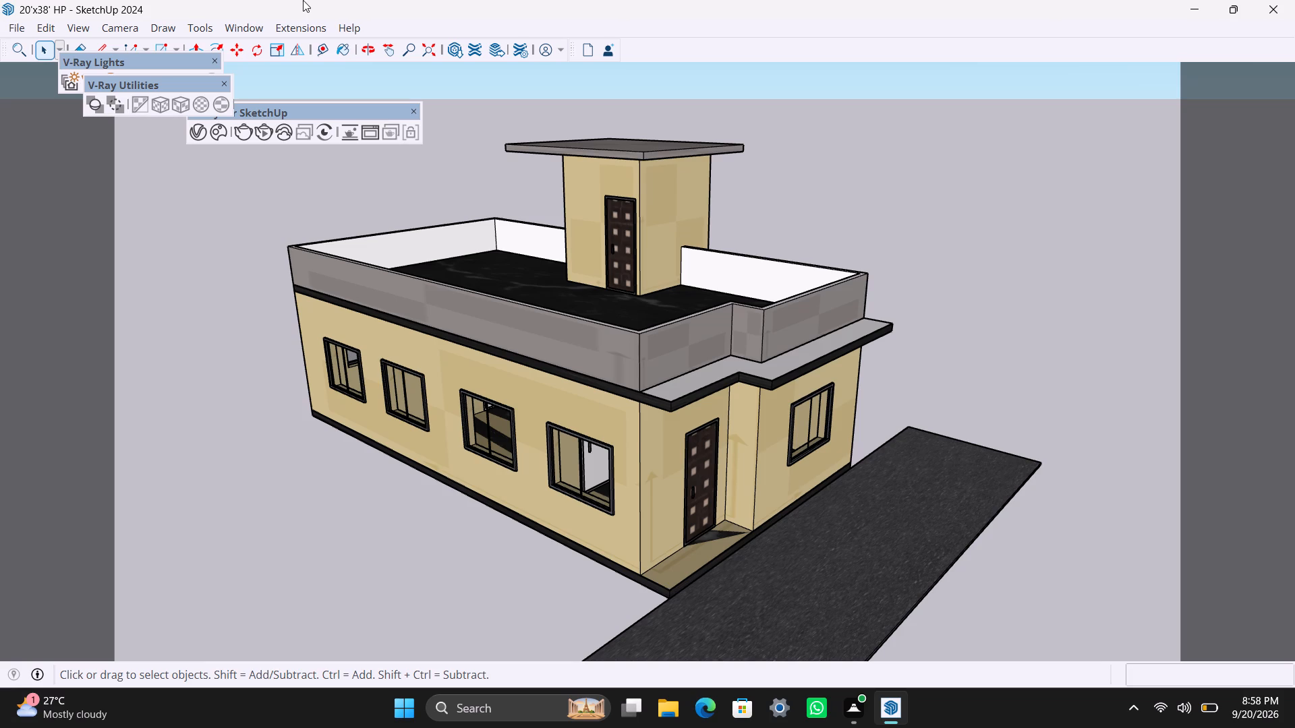
Examine the stair tower door up close from the four-window side of the terrace.
scroll(796, 321, "down", 7)
middle_click_drag(798, 365, 967, 446)
scroll(690, 255, "up", 3)
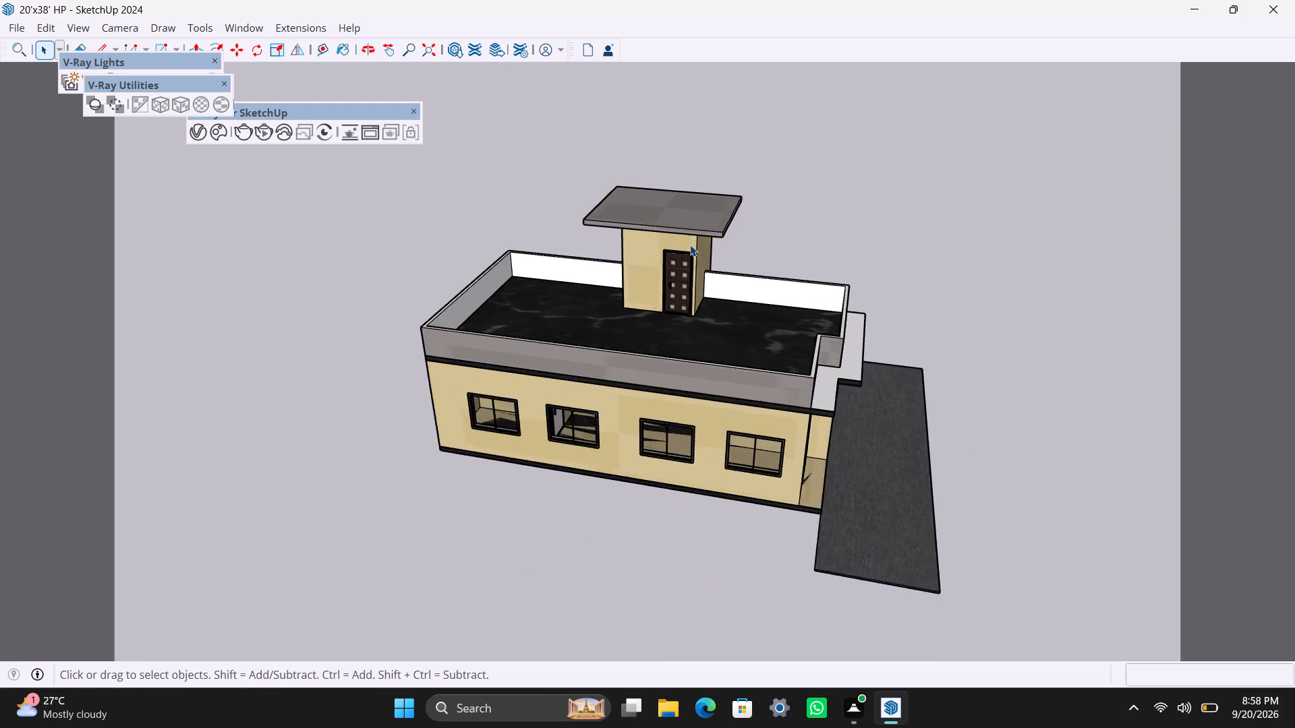
scroll(690, 245, "up", 6)
scroll(693, 267, "down", 3)
middle_click_drag(687, 297, 691, 229)
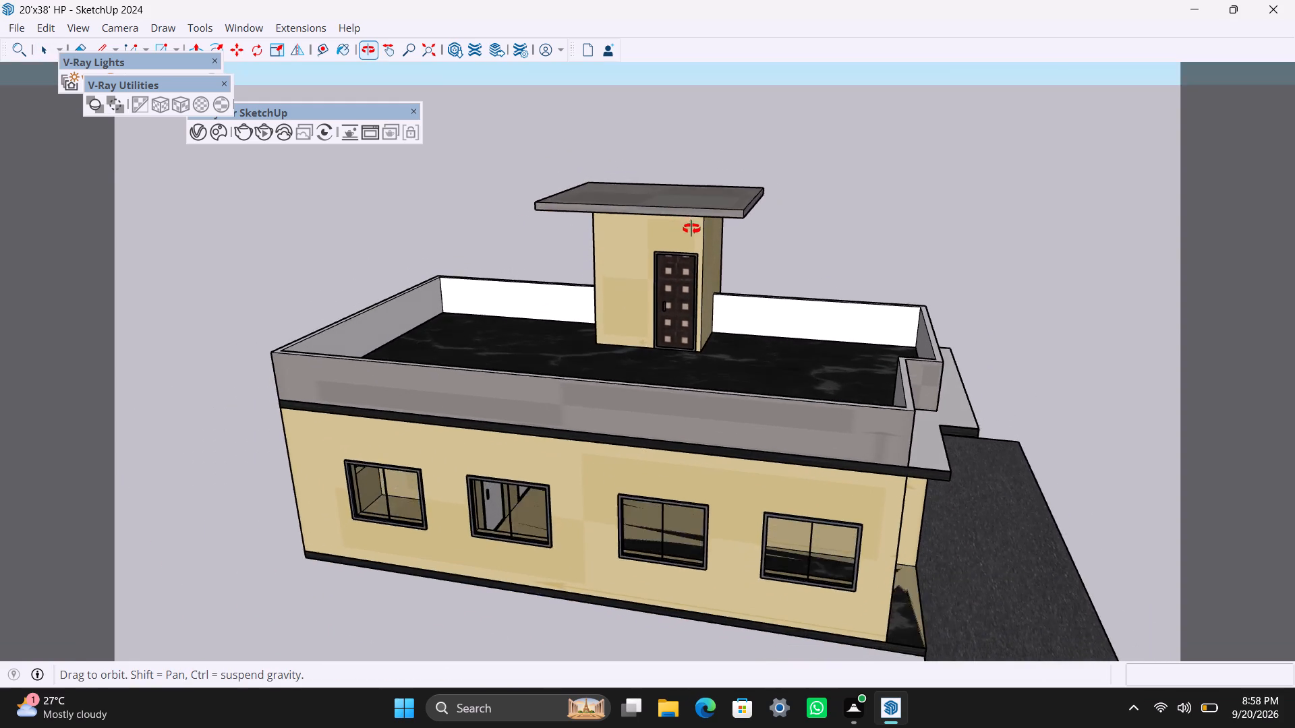
middle_click_drag(691, 229, 674, 191)
scroll(670, 311, "up", 7)
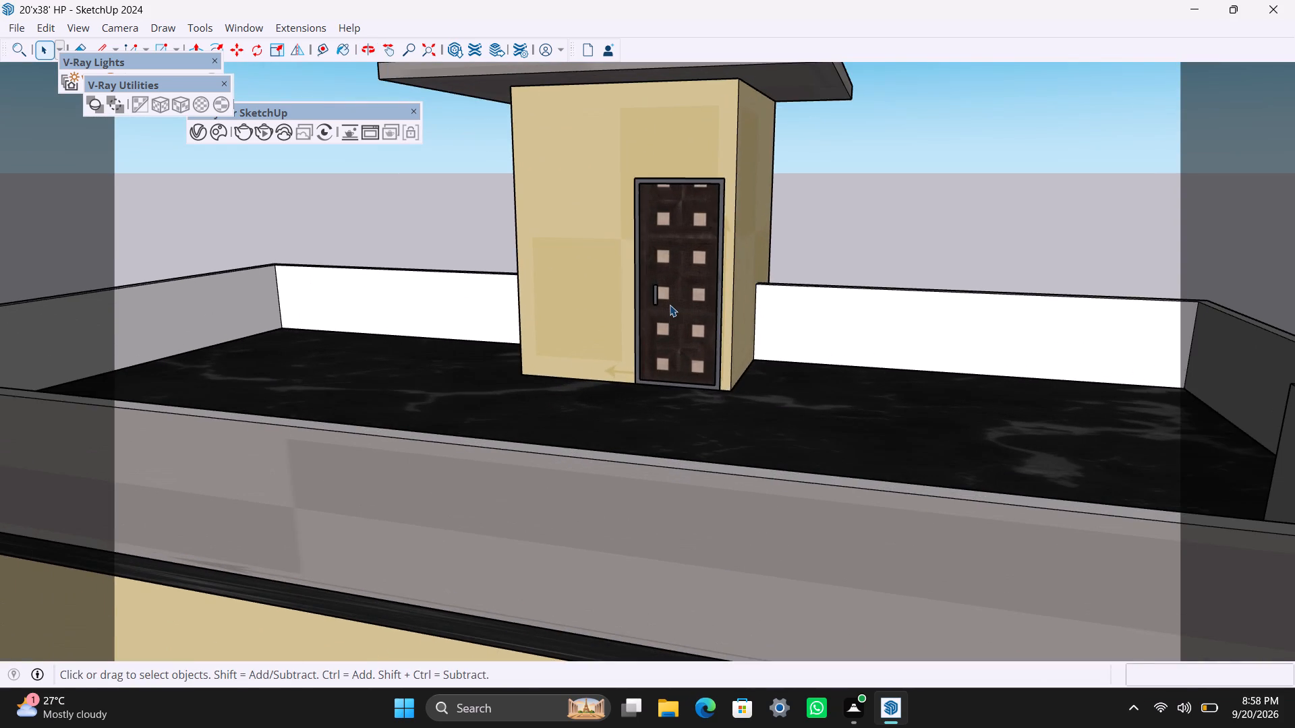
Check the stair tower against the terrace floor, parapet and side windows from the four-window side.
scroll(670, 305, "down", 11)
scroll(681, 322, "up", 6)
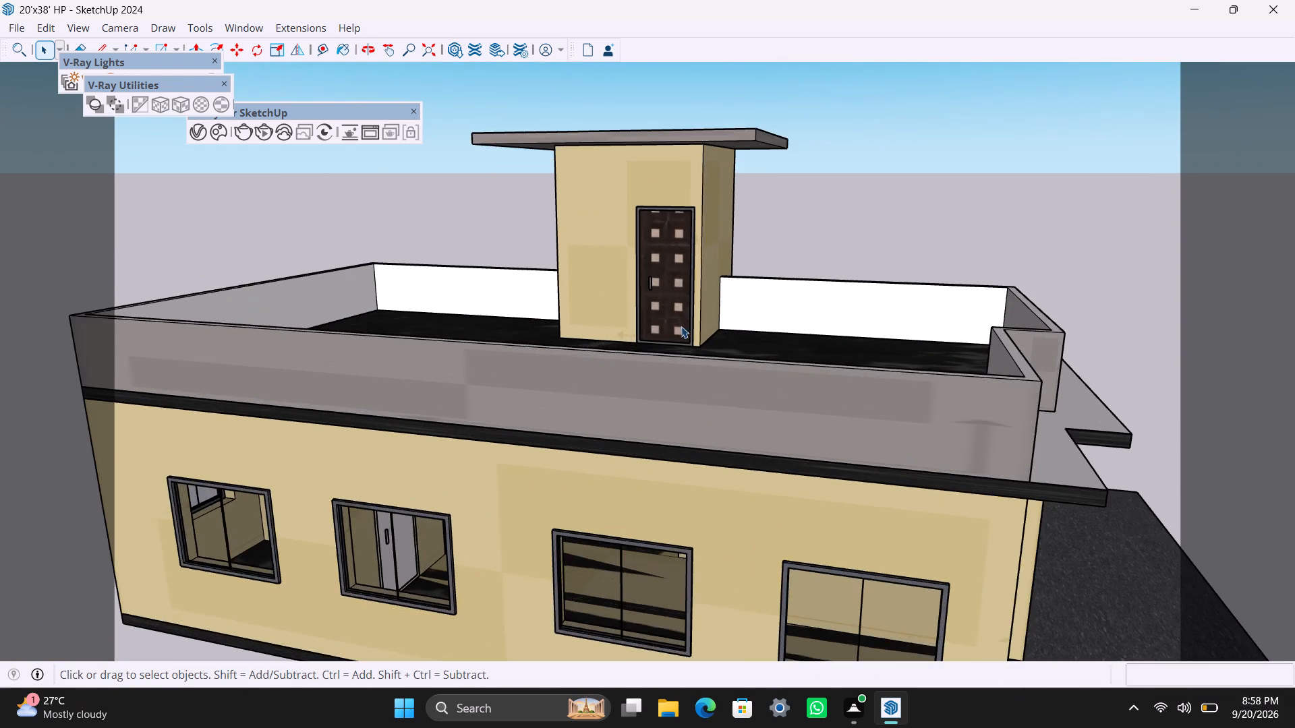
scroll(690, 338, "up", 4)
middle_click_drag(763, 371, 670, 377)
scroll(670, 377, "up", 1)
scroll(668, 372, "down", 8)
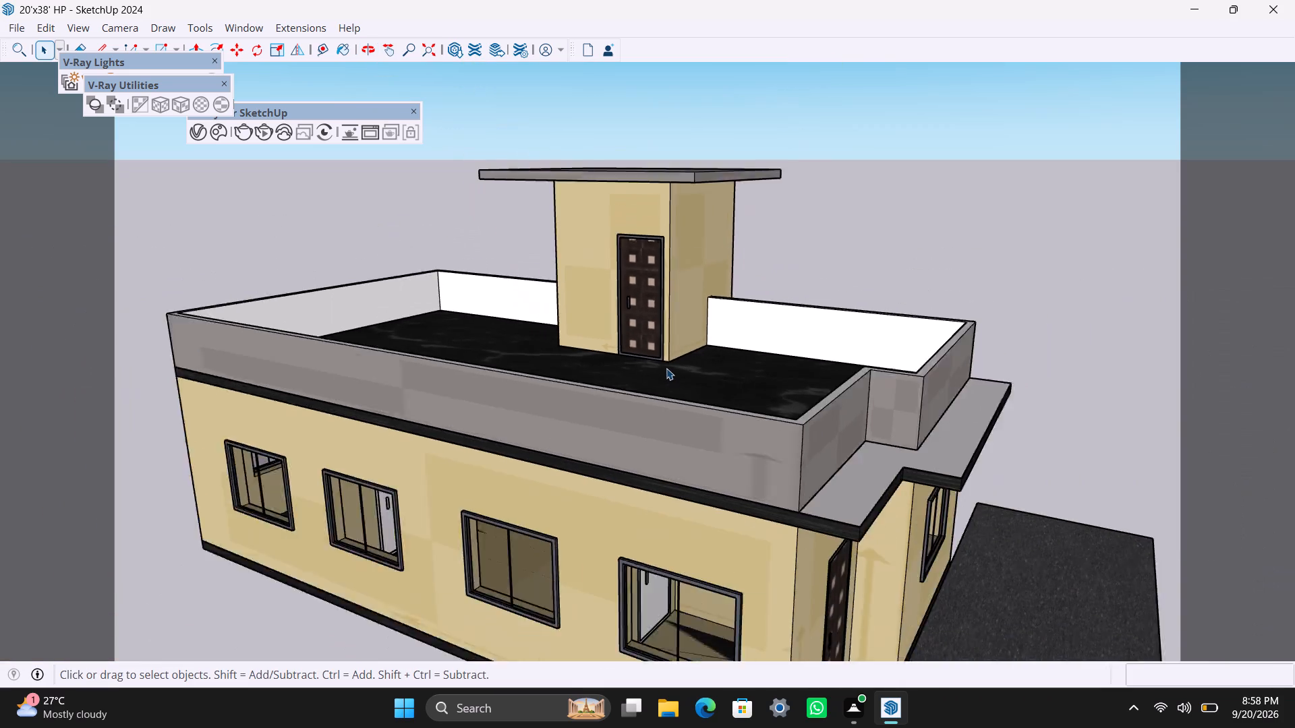
scroll(666, 368, "down", 1)
scroll(666, 368, "up", 3)
middle_click_drag(666, 368, 706, 371)
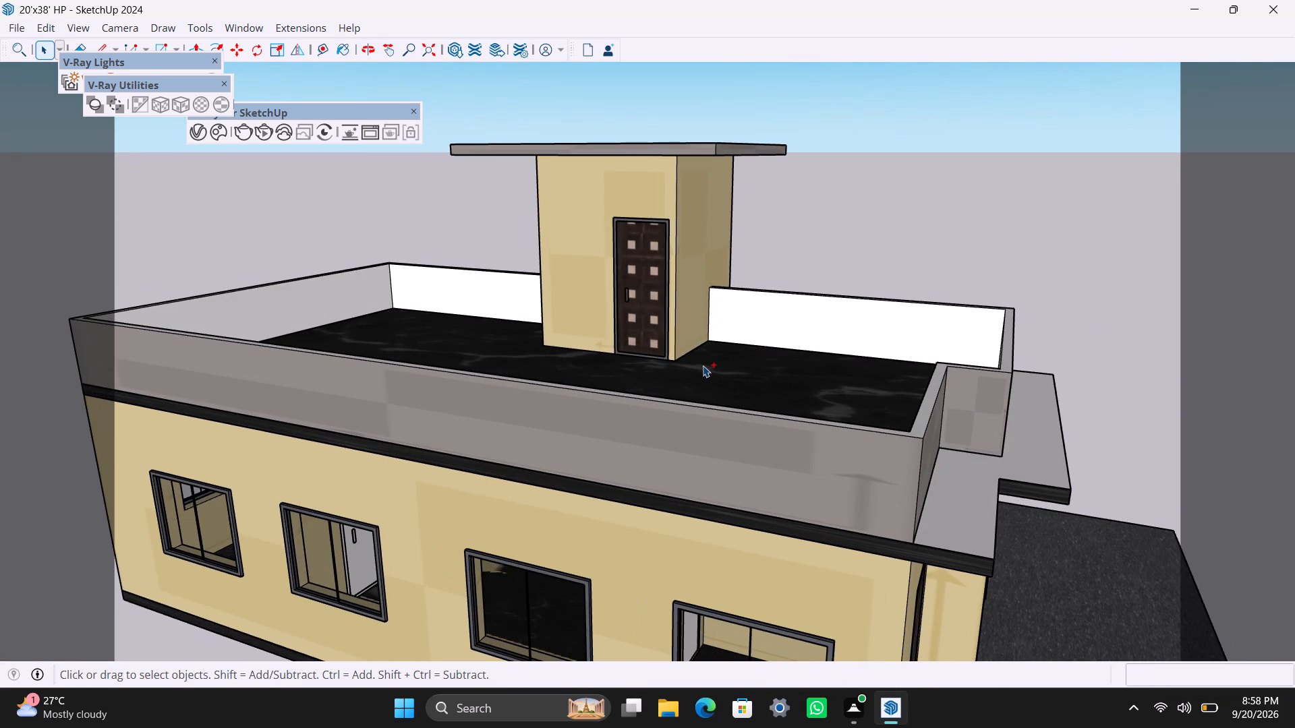
Save the house model.
key("ctrl+s")
key("ctrl+s")
Review the house from the entrance corner, the front window corner and the four-window side.
scroll(697, 355, "down", 10)
scroll(798, 329, "up", 3)
middle_click_drag(894, 366, 531, 449)
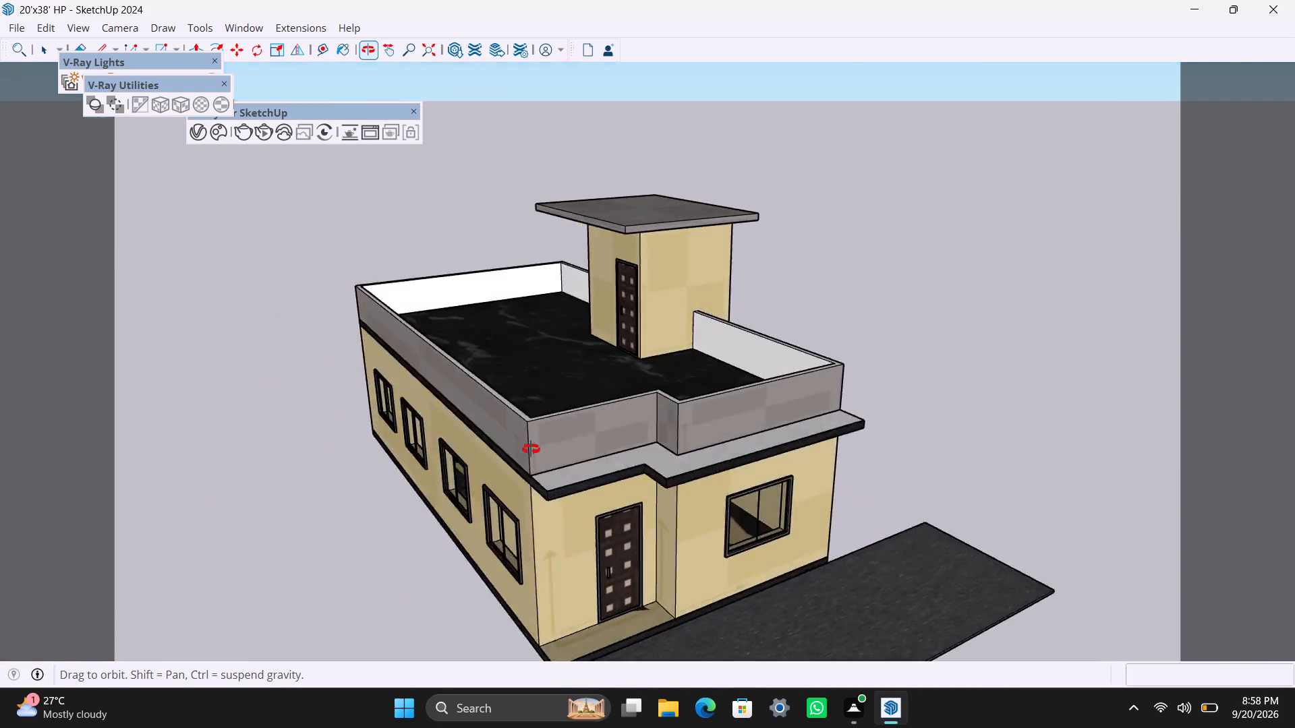
middle_click_drag(531, 449, 1100, 409)
scroll(753, 398, "up", 3)
middle_click_drag(598, 388, 233, 409)
scroll(538, 415, "down", 6)
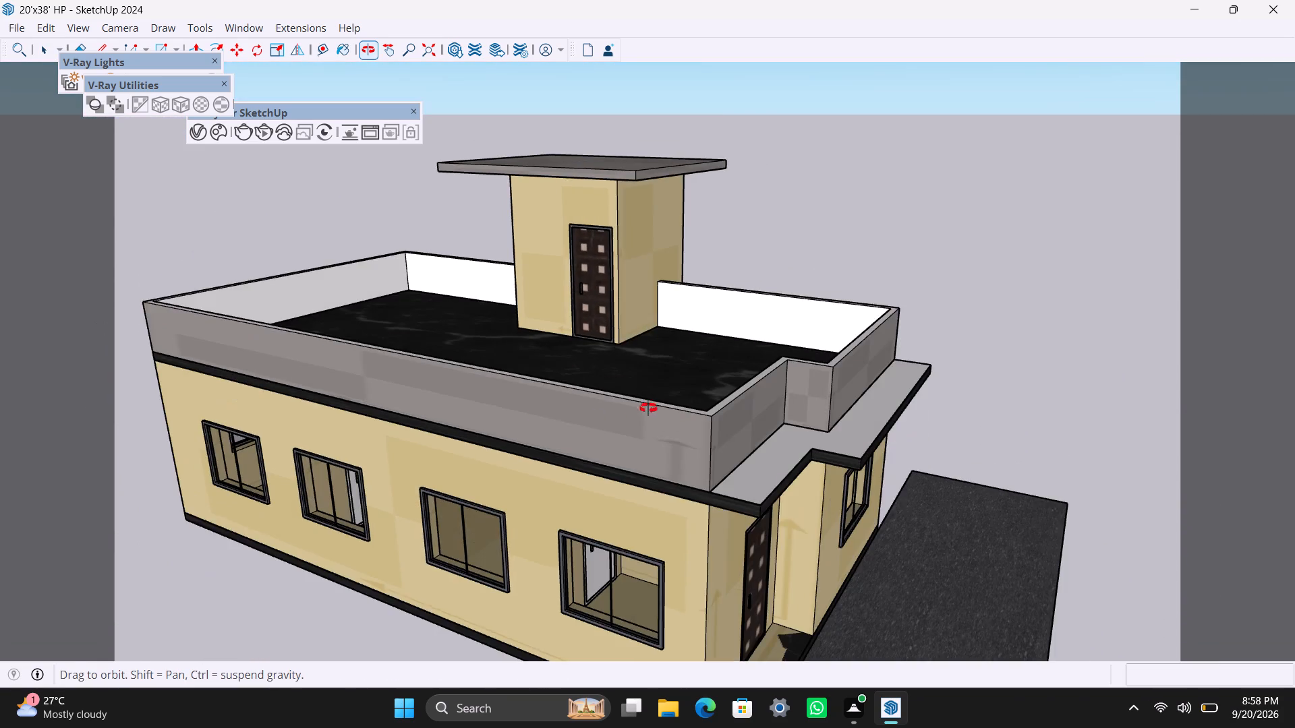
scroll(648, 408, "down", 4)
scroll(717, 400, "down", 5)
middle_click_drag(866, 397, 382, 433)
scroll(662, 472, "up", 4)
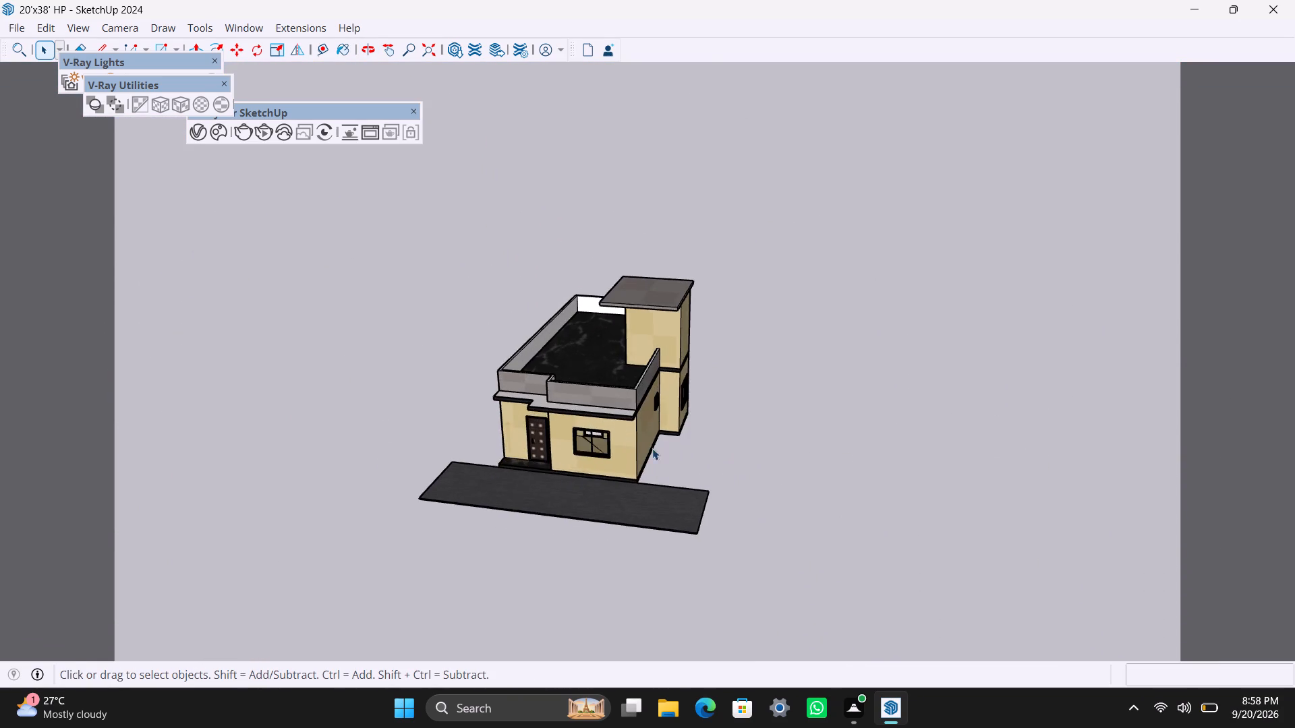
scroll(652, 448, "up", 4)
middle_click_drag(529, 431, 998, 394)
scroll(698, 322, "up", 3)
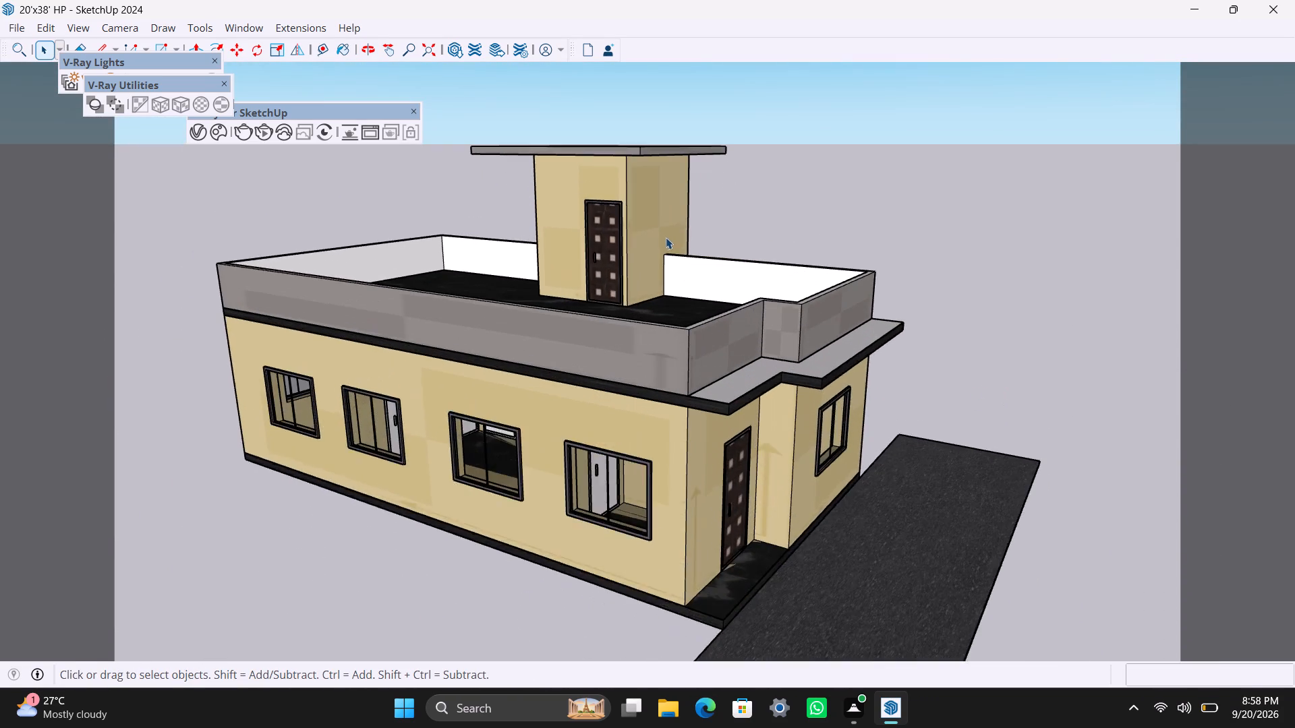
Inspect the stair tower walls, door and roof slab together with the surrounding terrace and parapet.
scroll(665, 237, "up", 2)
scroll(663, 233, "down", 2)
middle_click_drag(663, 233, 687, 279, "shift")
scroll(661, 286, "up", 3)
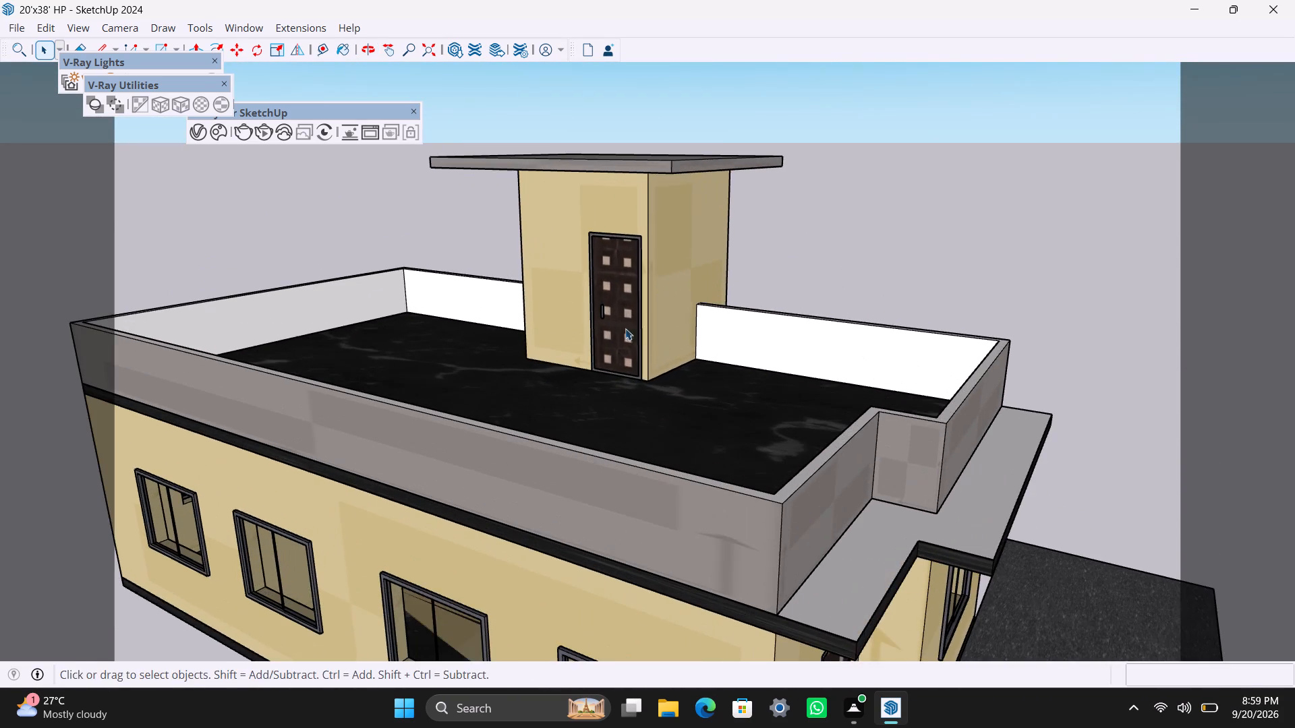
middle_click_drag(614, 338, 636, 331)
scroll(635, 320, "down", 3)
scroll(609, 313, "up", 1)
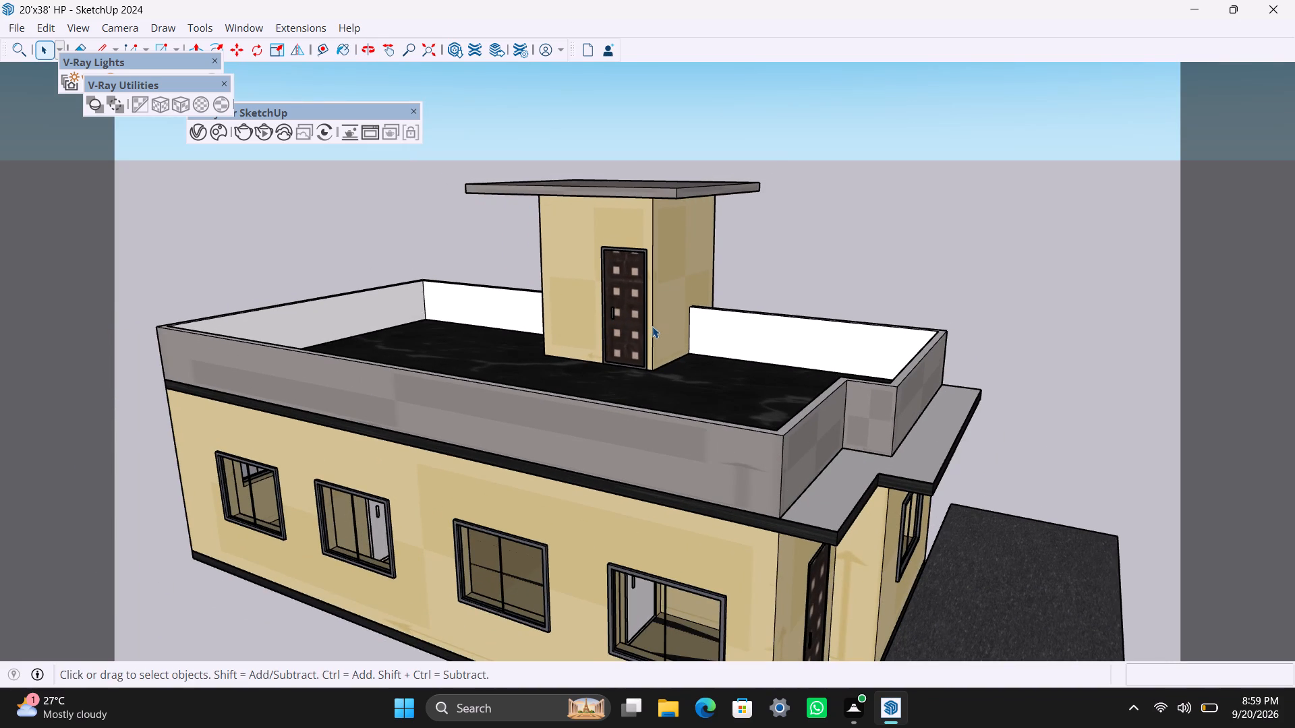
scroll(652, 326, "down", 3)
scroll(654, 326, "up", 1)
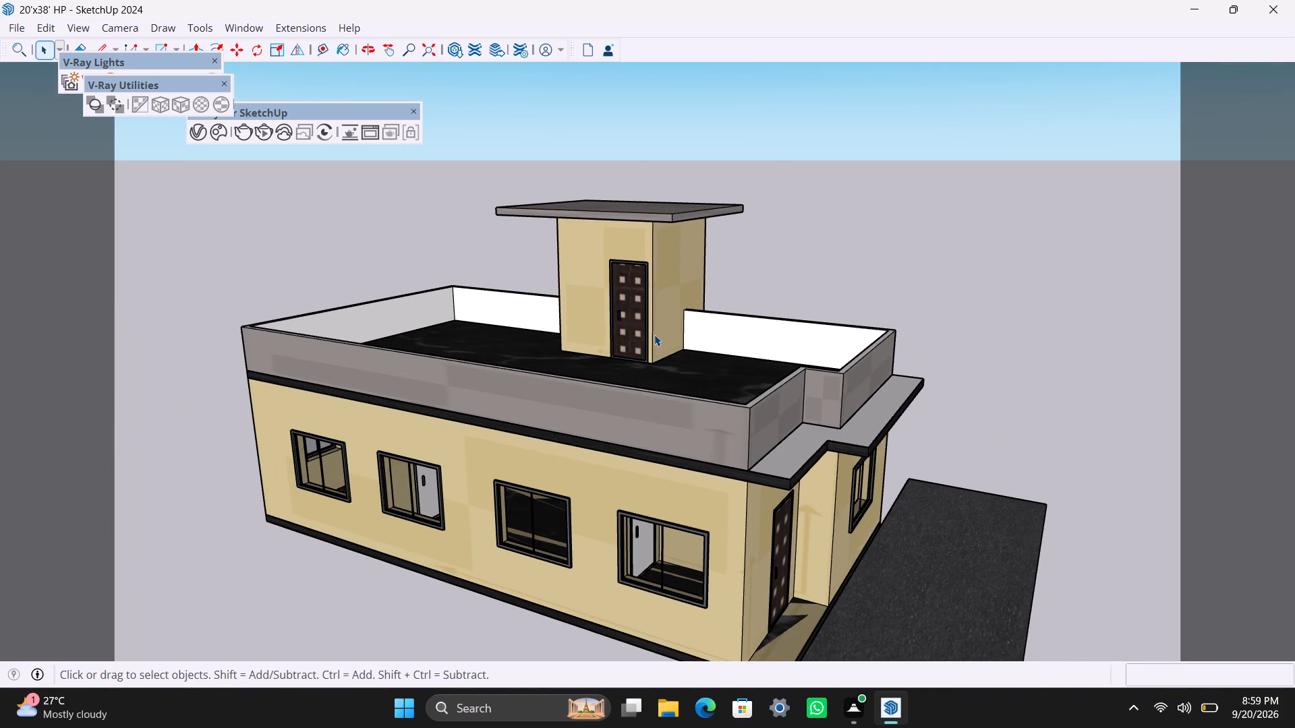
scroll(653, 232, "down", 2)
scroll(657, 232, "up", 5)
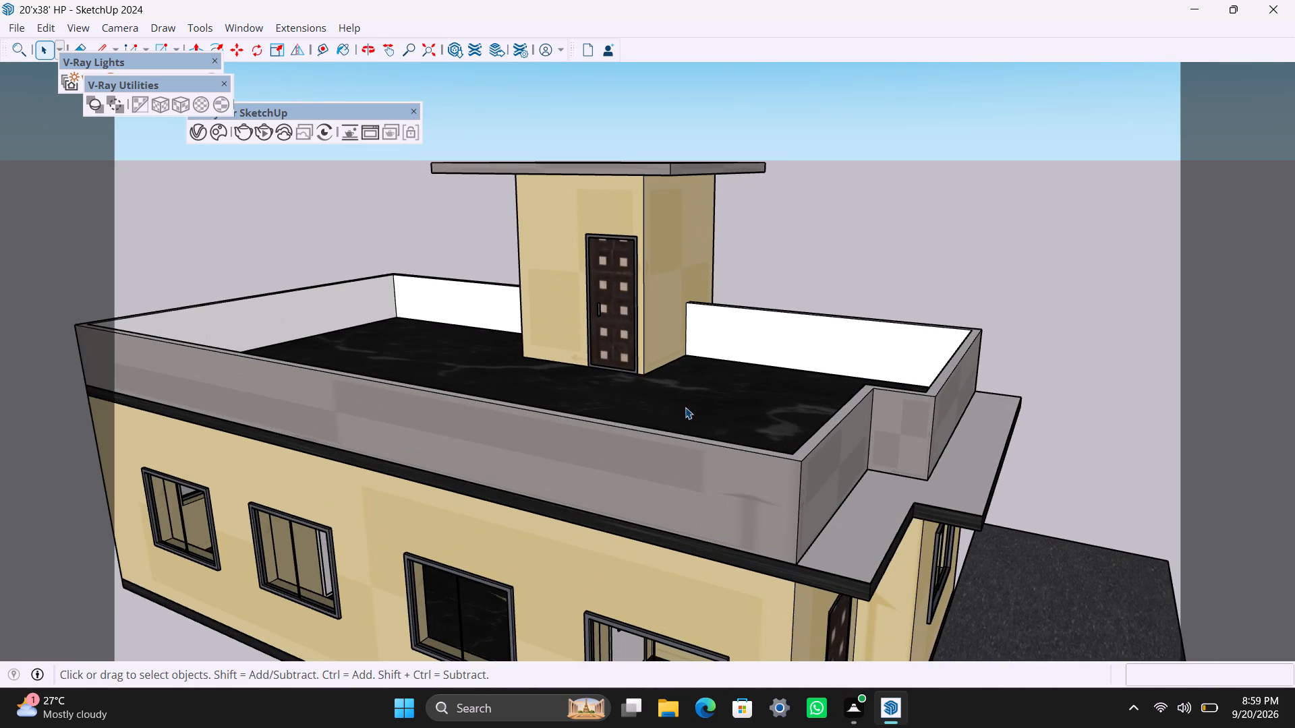
Examine the four-window side wall, its parapet band and the stair tower above it at near and far distances.
middle_click_drag(685, 407, 763, 349)
scroll(763, 349, "down", 4)
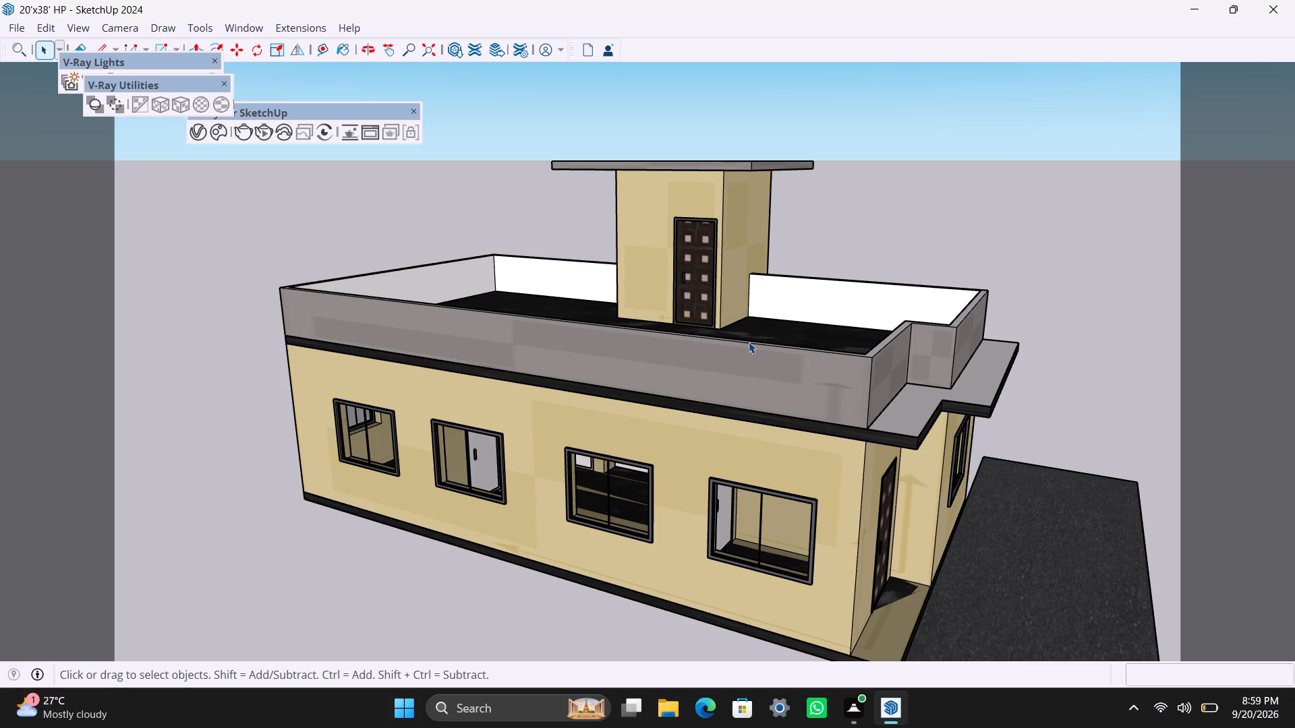
scroll(748, 343, "down", 4)
scroll(752, 359, "up", 5)
scroll(757, 356, "down", 3)
scroll(757, 356, "up", 4)
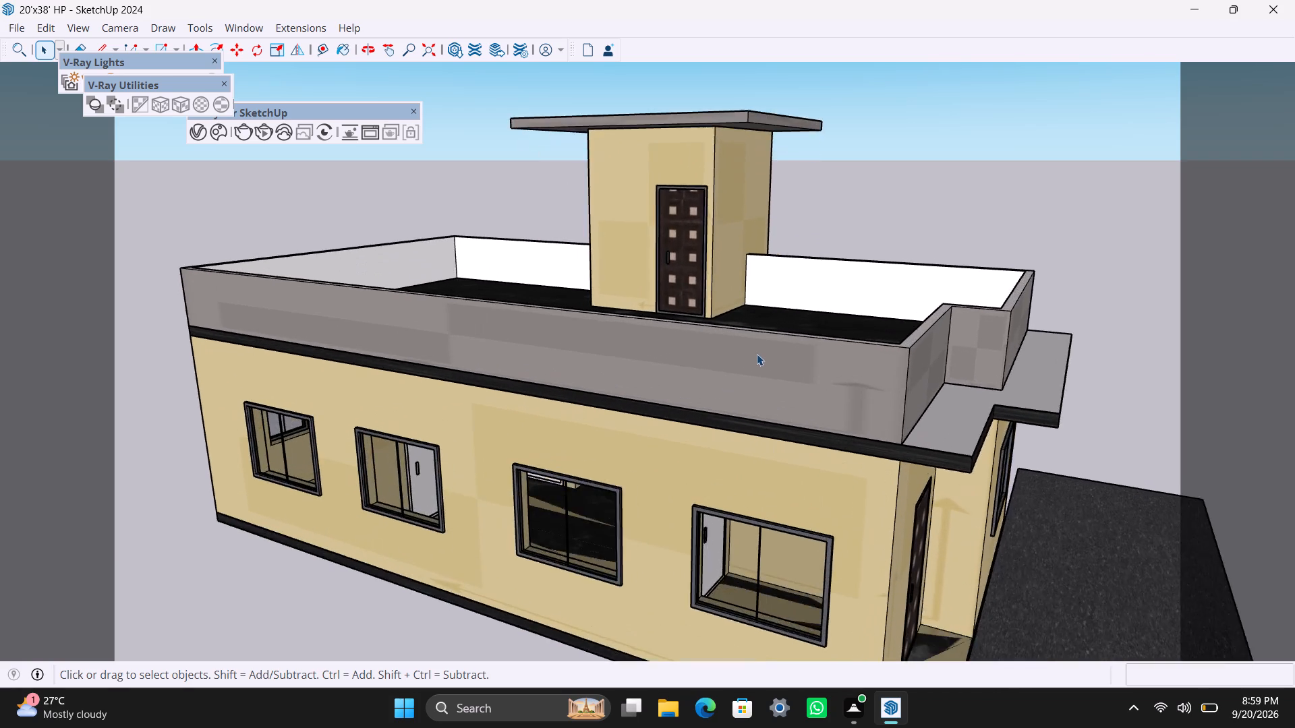
scroll(757, 352, "up", 3)
scroll(757, 351, "down", 3)
middle_click_drag(757, 344, 745, 330, "shift")
scroll(742, 318, "down", 8)
scroll(742, 318, "up", 6)
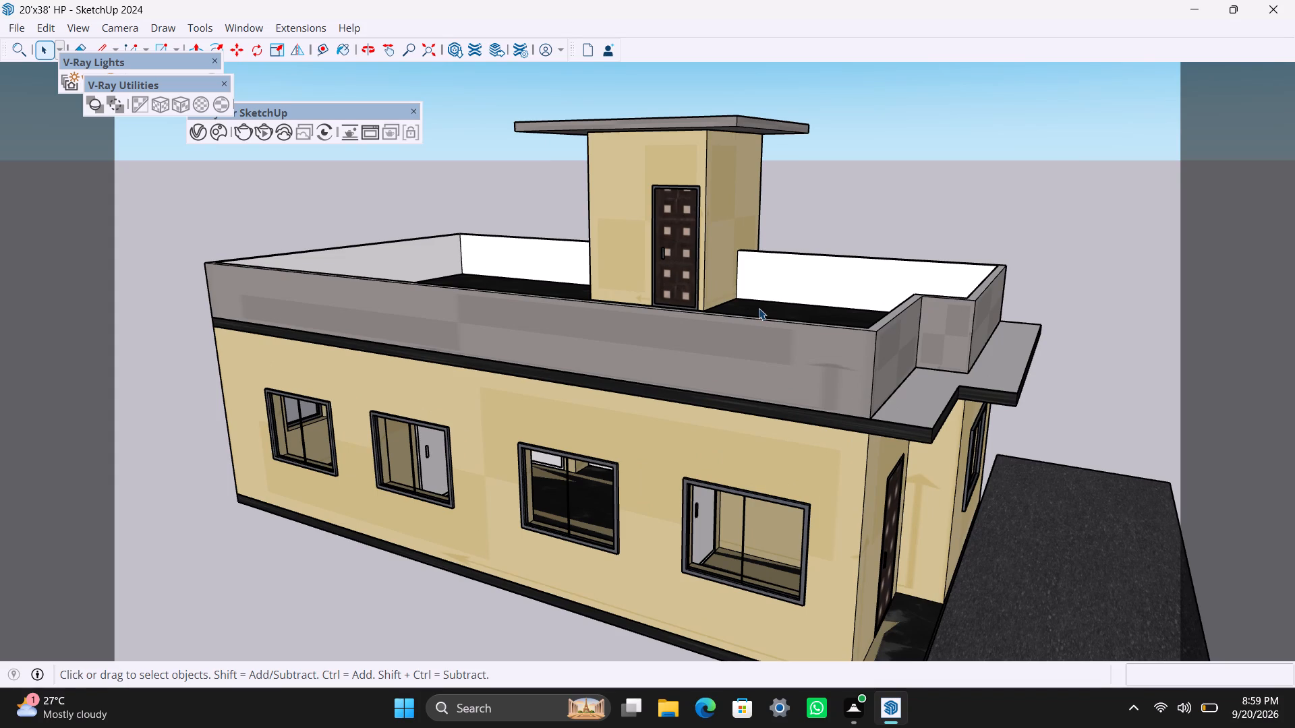
scroll(762, 615, "down", 6)
scroll(787, 485, "down", 4)
scroll(786, 490, "up", 2)
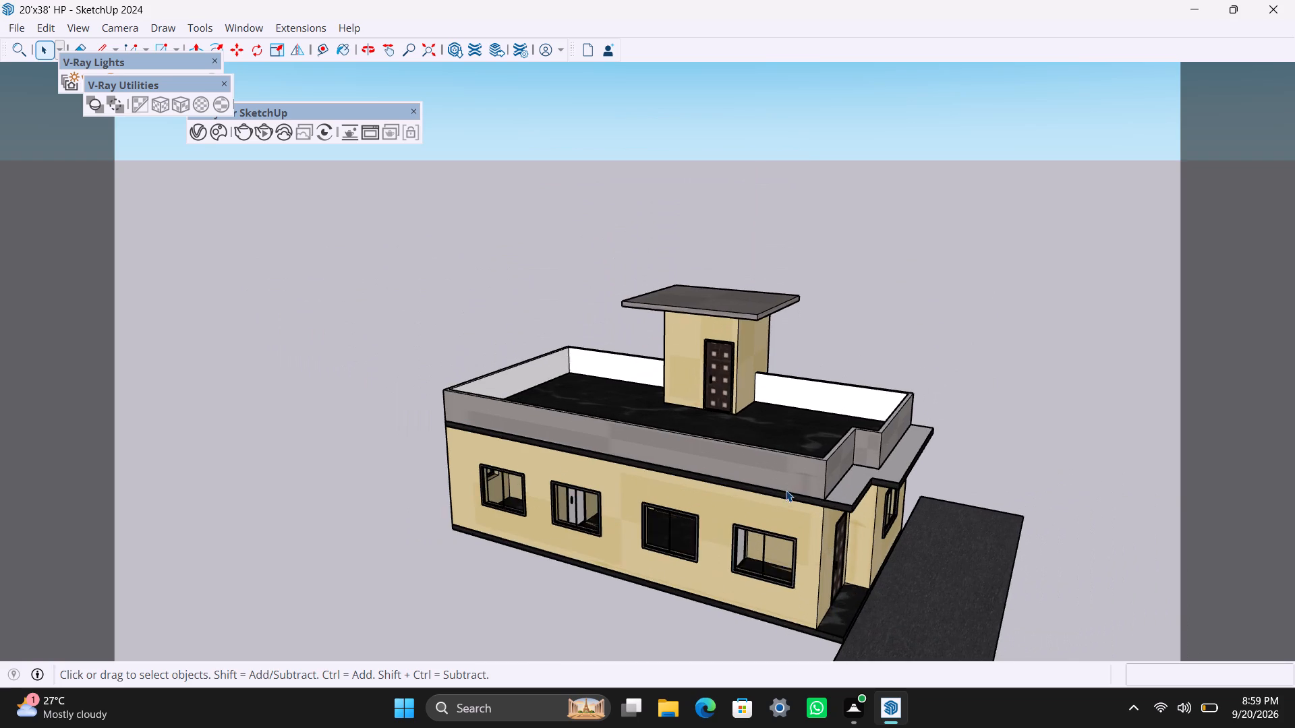
scroll(786, 490, "up", 6)
middle_click_drag(791, 491, 786, 397)
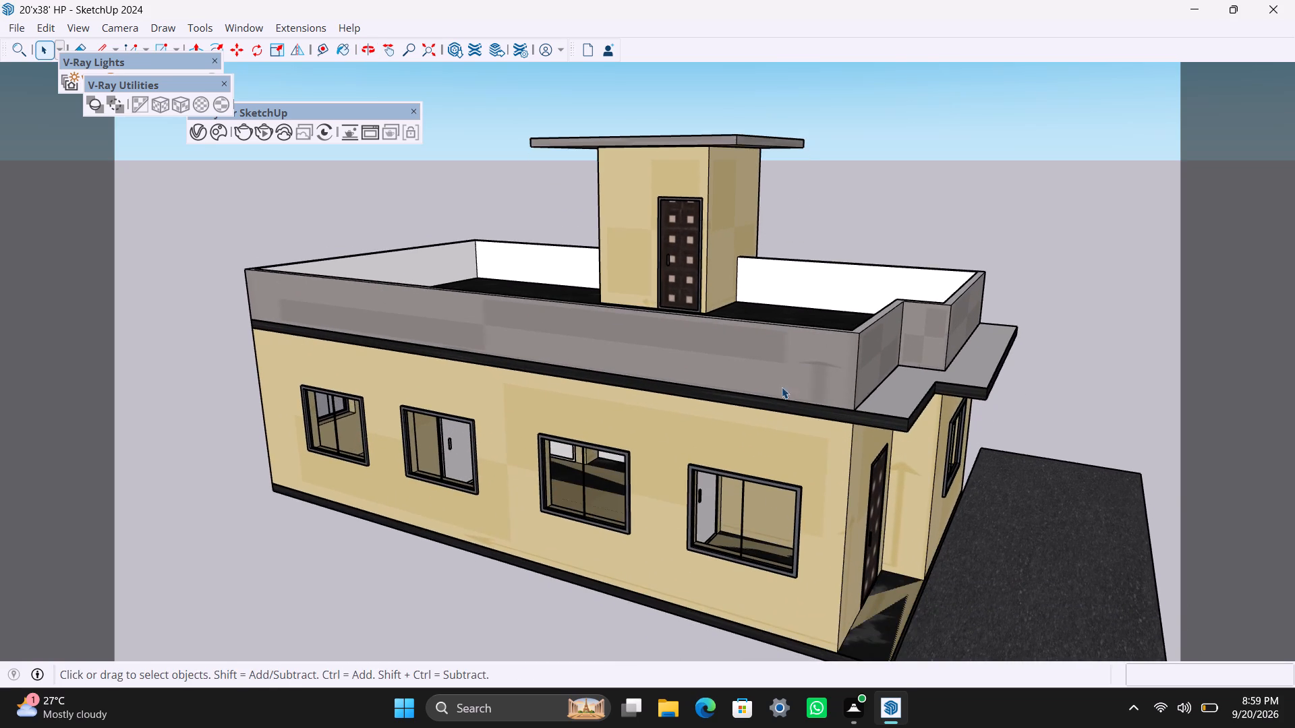
Review the whole house with its road, from the entrance corner and straight onto the four-window side.
scroll(784, 383, "down", 4)
middle_click_drag(851, 382, 474, 395)
scroll(511, 380, "down", 5)
middle_click_drag(557, 404, 879, 411)
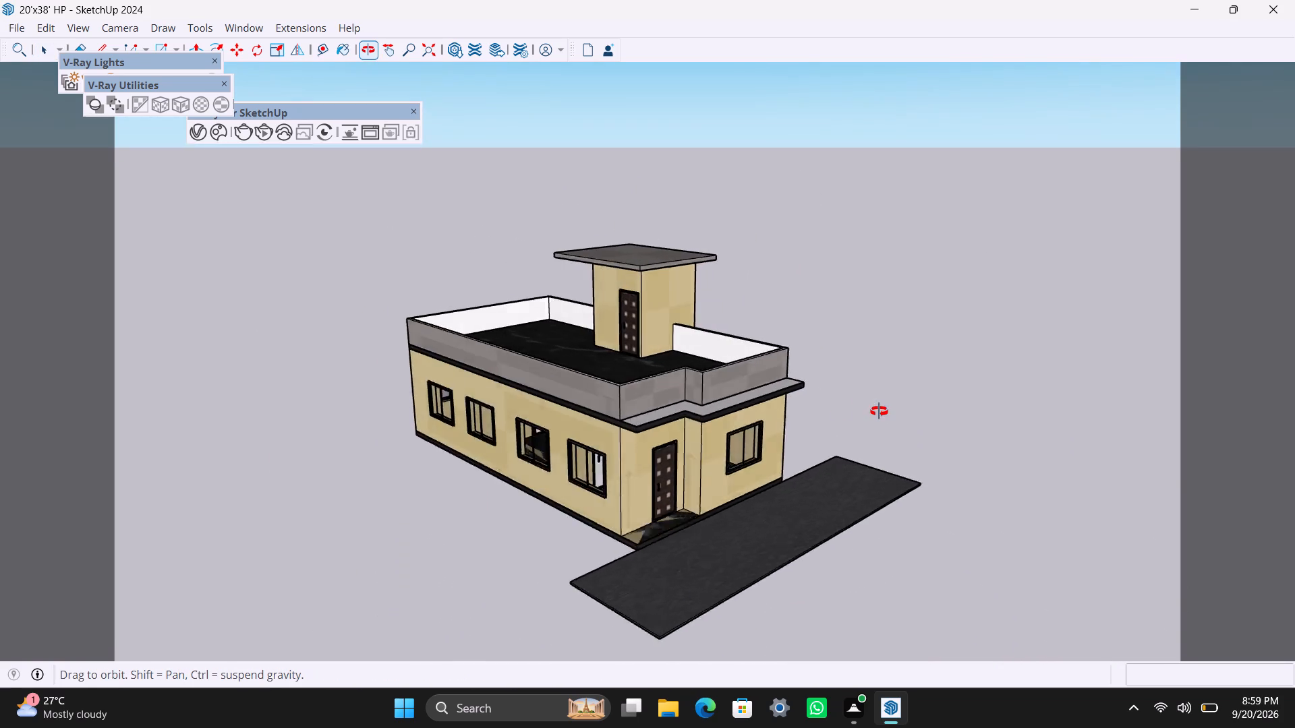
middle_click_drag(879, 411, 875, 415)
scroll(736, 447, "up", 6)
middle_click_drag(621, 425, 834, 514)
scroll(820, 475, "up", 1)
scroll(801, 448, "down", 3)
middle_click_drag(854, 429, 892, 266, "shift")
scroll(892, 266, "down", 4)
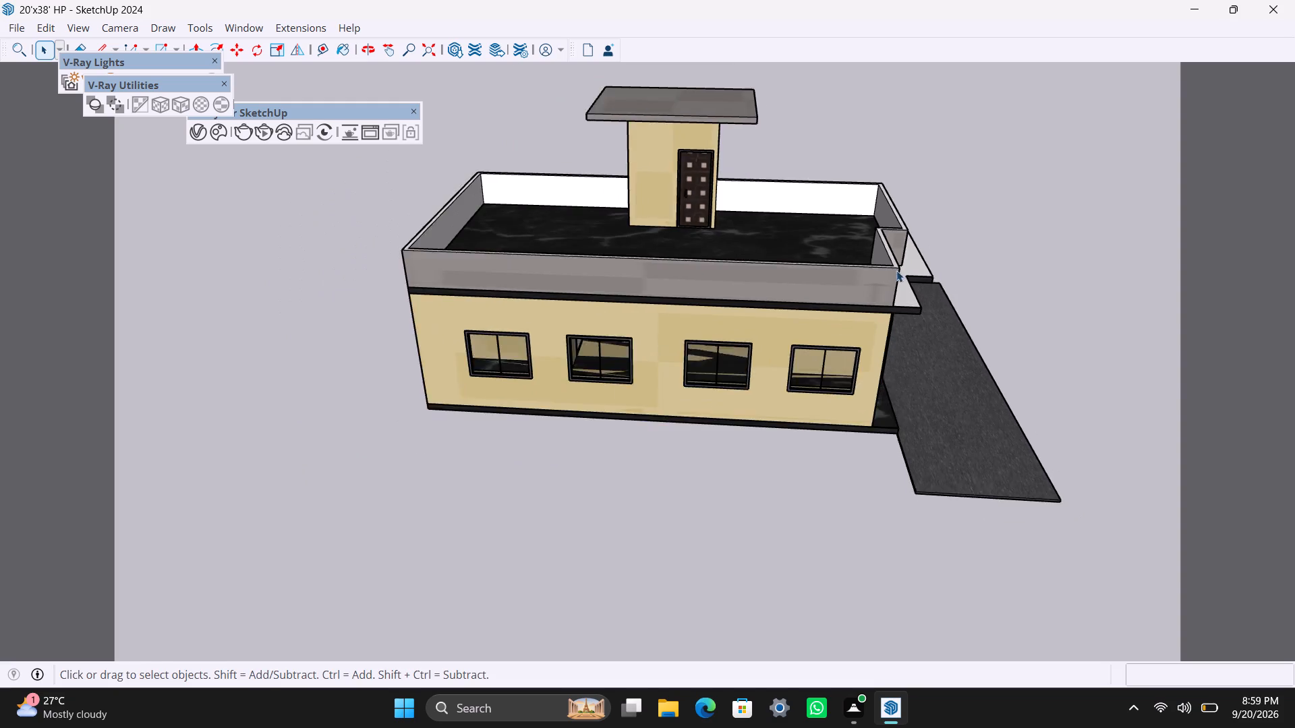
middle_click_drag(899, 273, 603, 315)
scroll(744, 390, "up", 3)
middle_click_drag(767, 395, 723, 333)
scroll(721, 333, "down", 3)
Save the house model again and return to the Select tool.
key("ctrl+s")
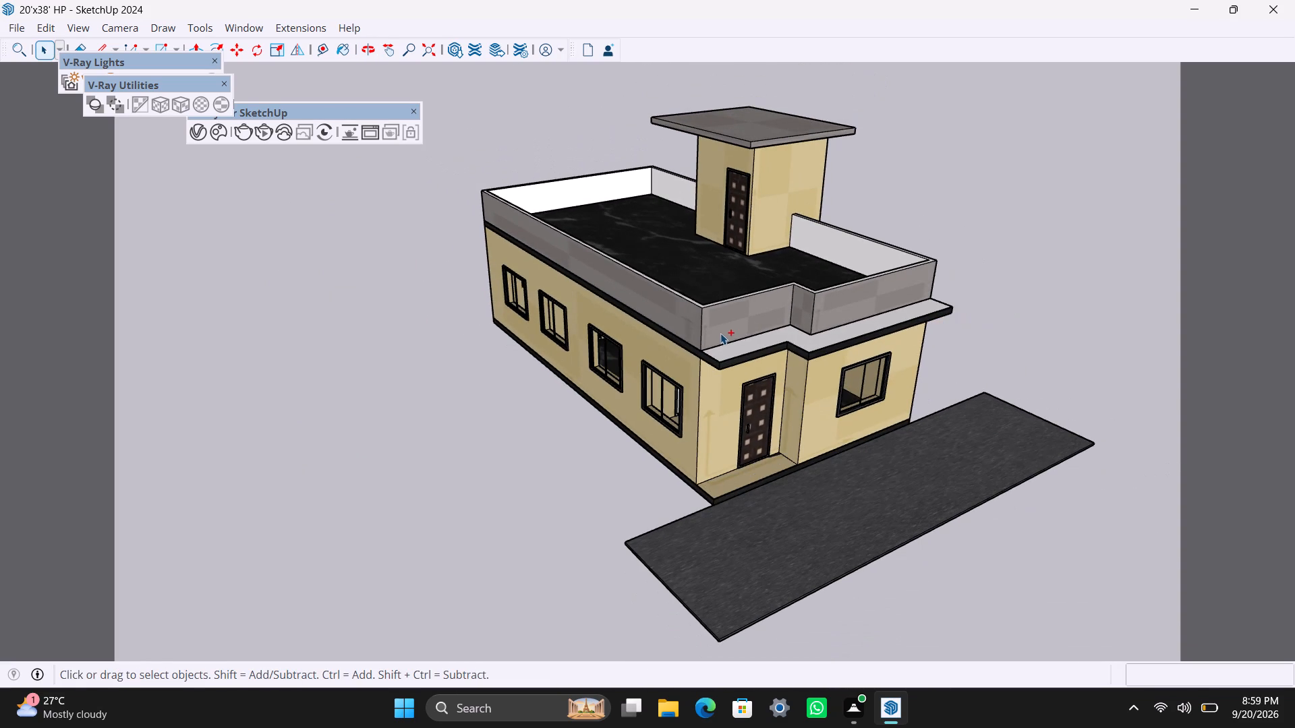
key("space")
Inspect the entrance corner, front window, stepped slab, terrace and stair tower from a raised view.
scroll(720, 337, "down", 3)
middle_click_drag(826, 355, 865, 367)
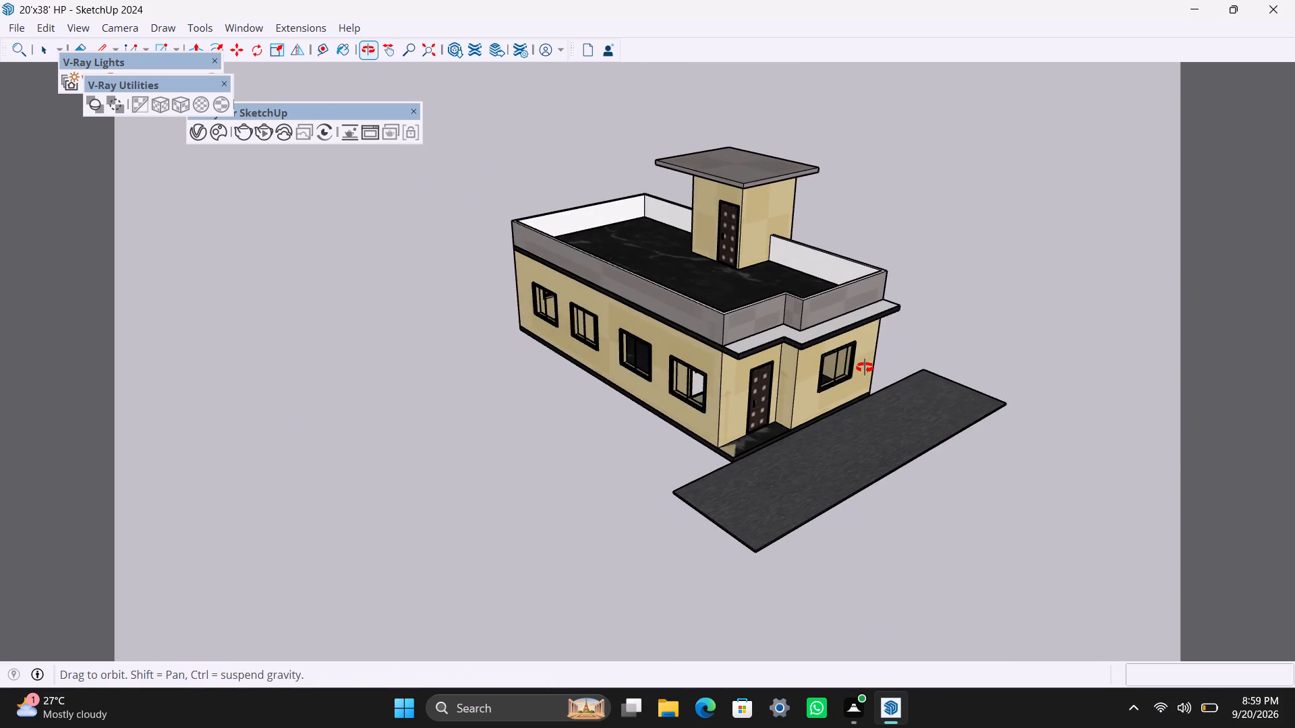
middle_click_drag(865, 367, 865, 367)
scroll(805, 238, "up", 5)
scroll(804, 237, "down", 2)
scroll(803, 237, "up", 3)
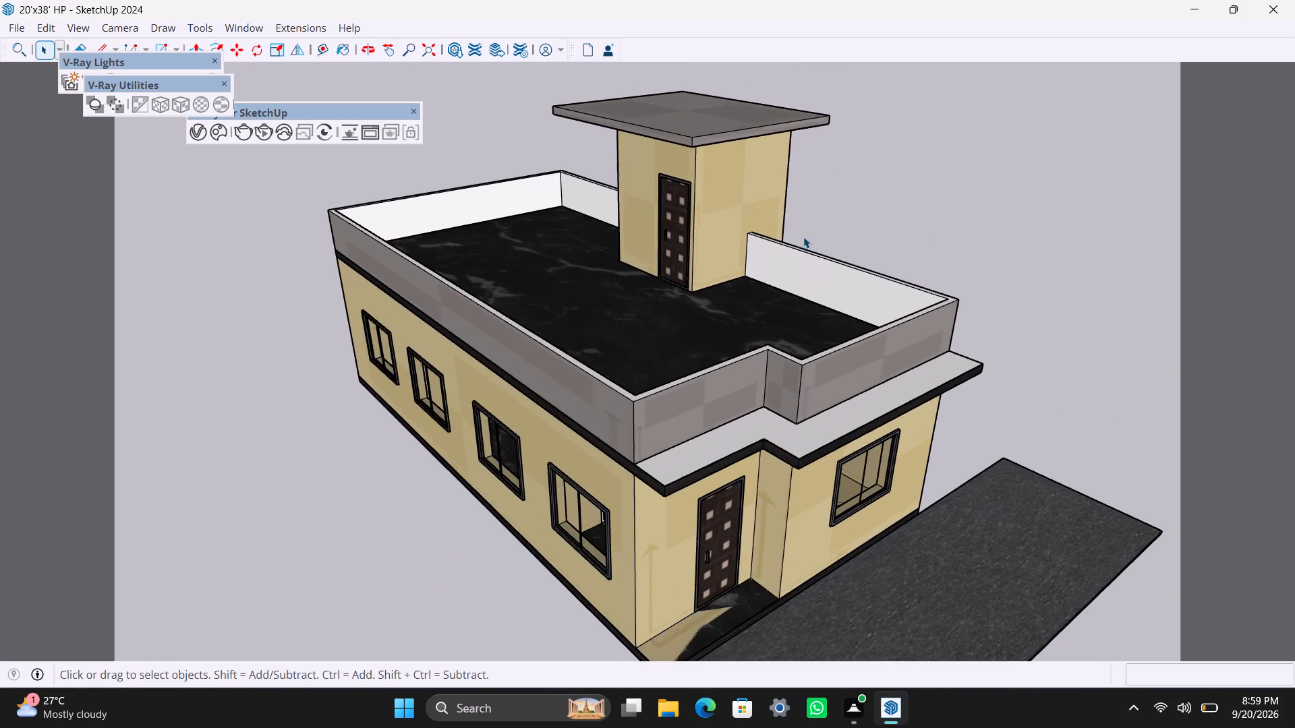
scroll(800, 237, "down", 2)
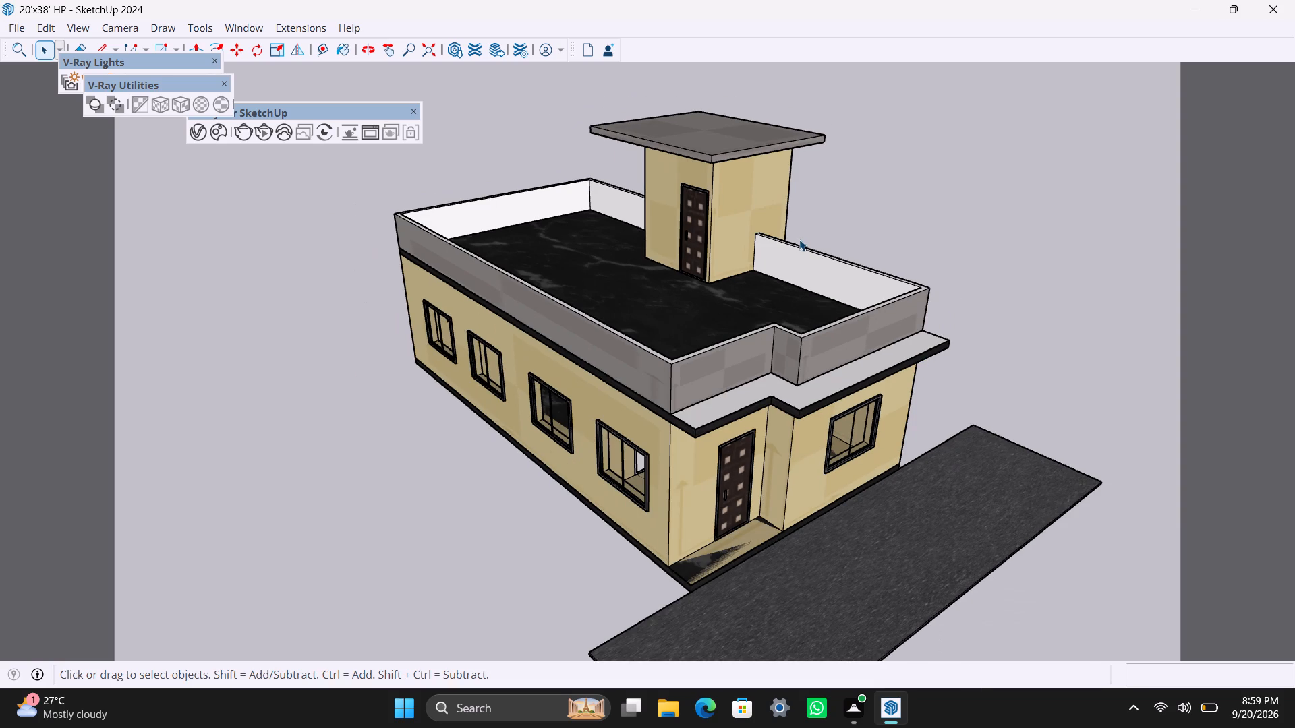
scroll(790, 476, "up", 6)
scroll(782, 456, "down", 6)
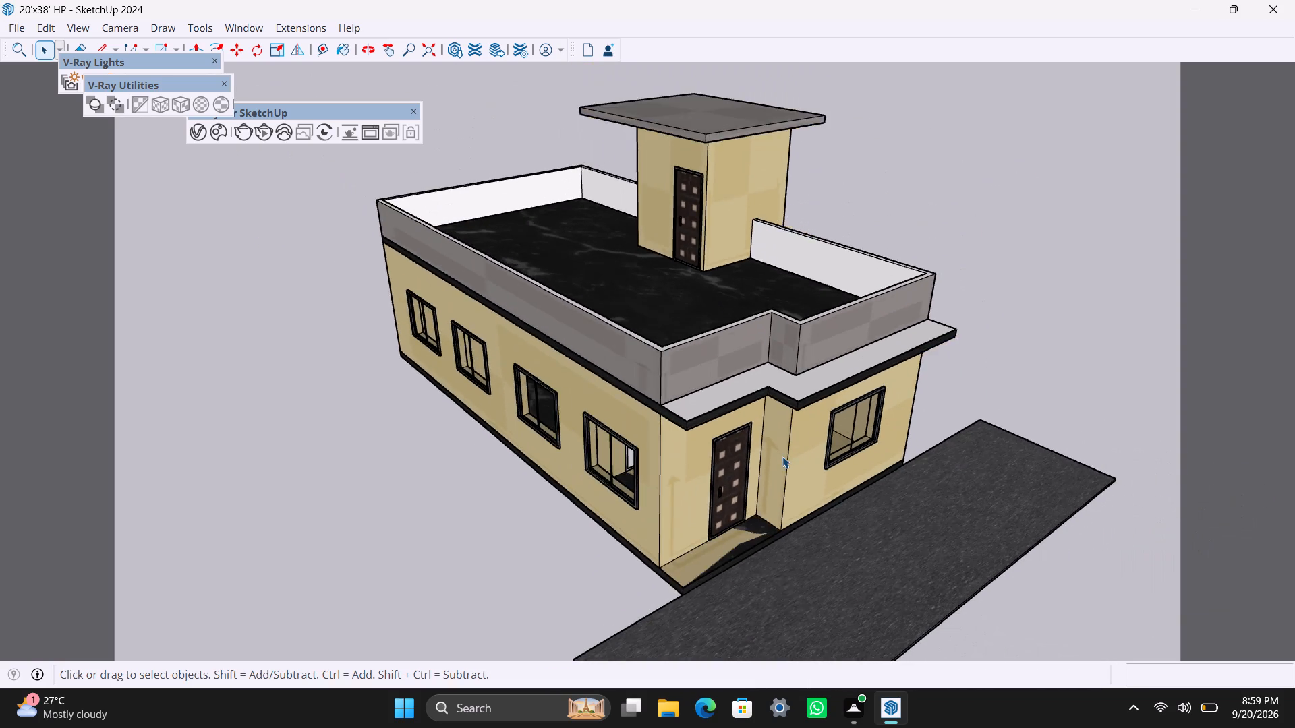
Close the floating V-Ray for SketchUp toolbar, keeping the V-Ray Lights and V-Ray Utilities toolbars open.
scroll(782, 456, "down", 6)
scroll(782, 456, "up", 4)
middle_click_drag(745, 454, 954, 454)
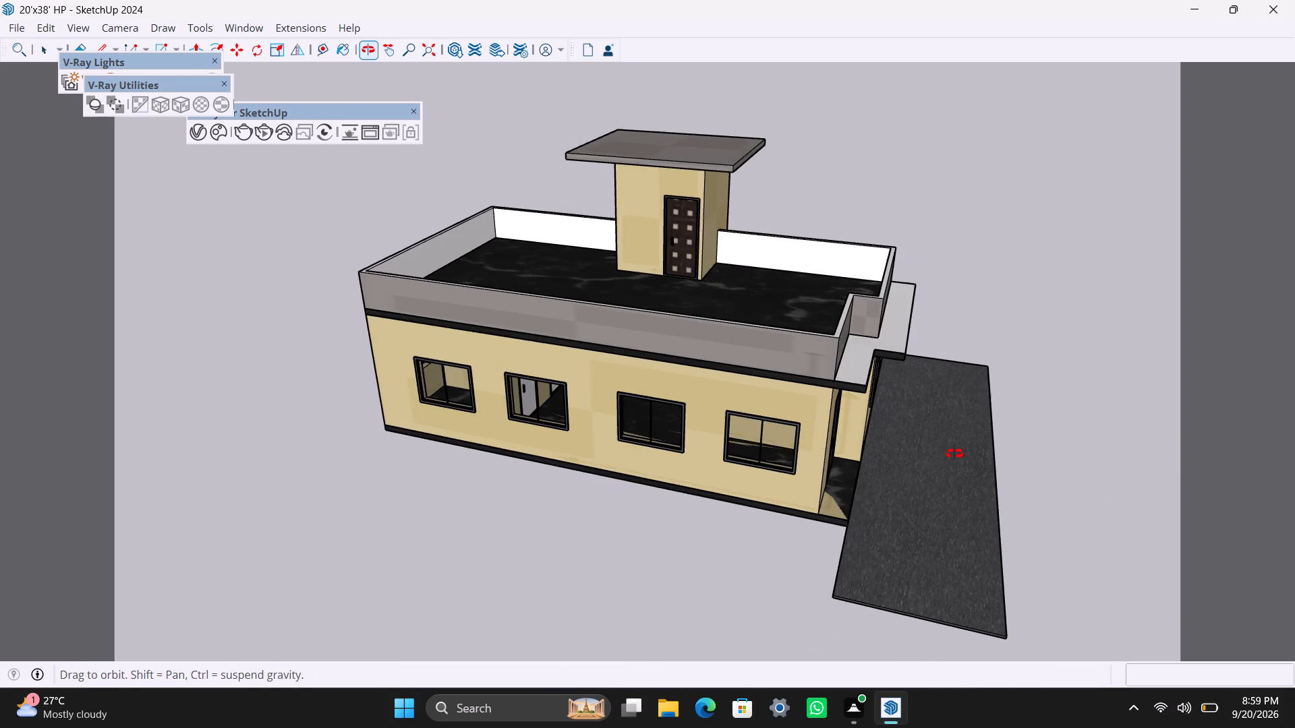
middle_click_drag(954, 454, 953, 454)
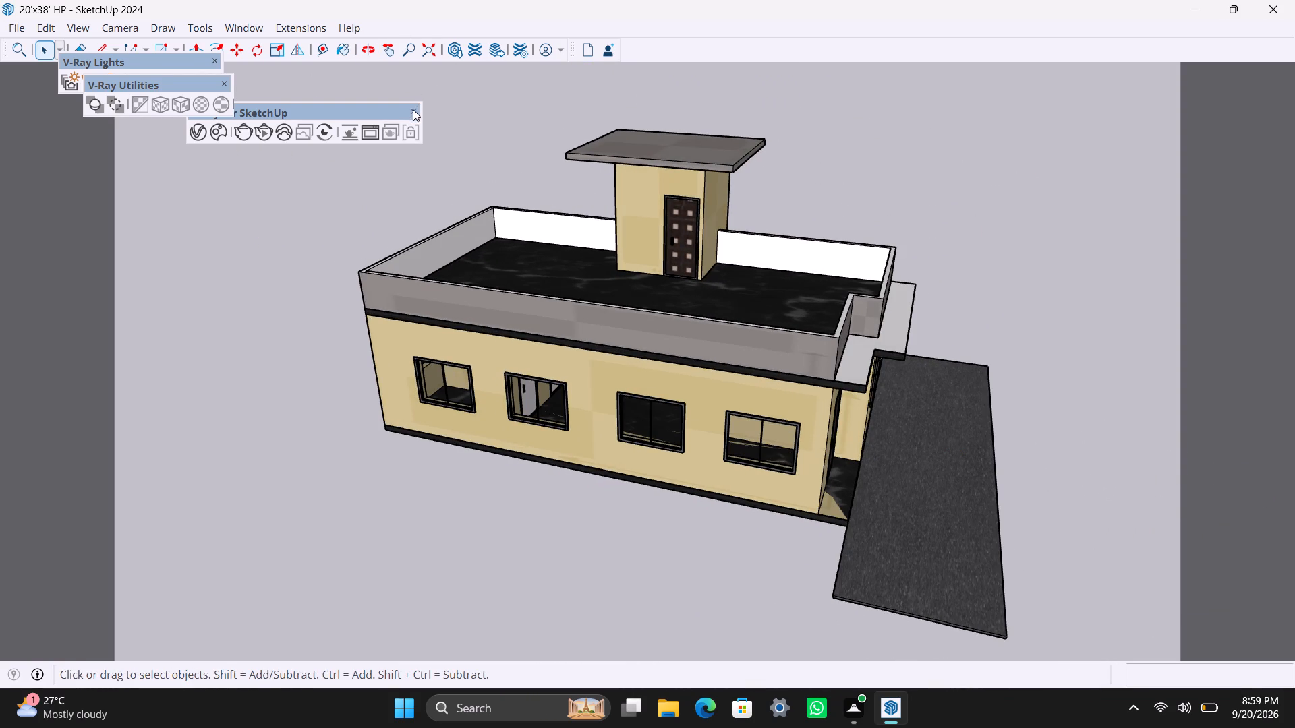
left_click(413, 117)
Examine the four-window side, terrace, parapet and road from a raised view around the entrance corner.
scroll(575, 380, "down", 4)
middle_click_drag(958, 429, 732, 476)
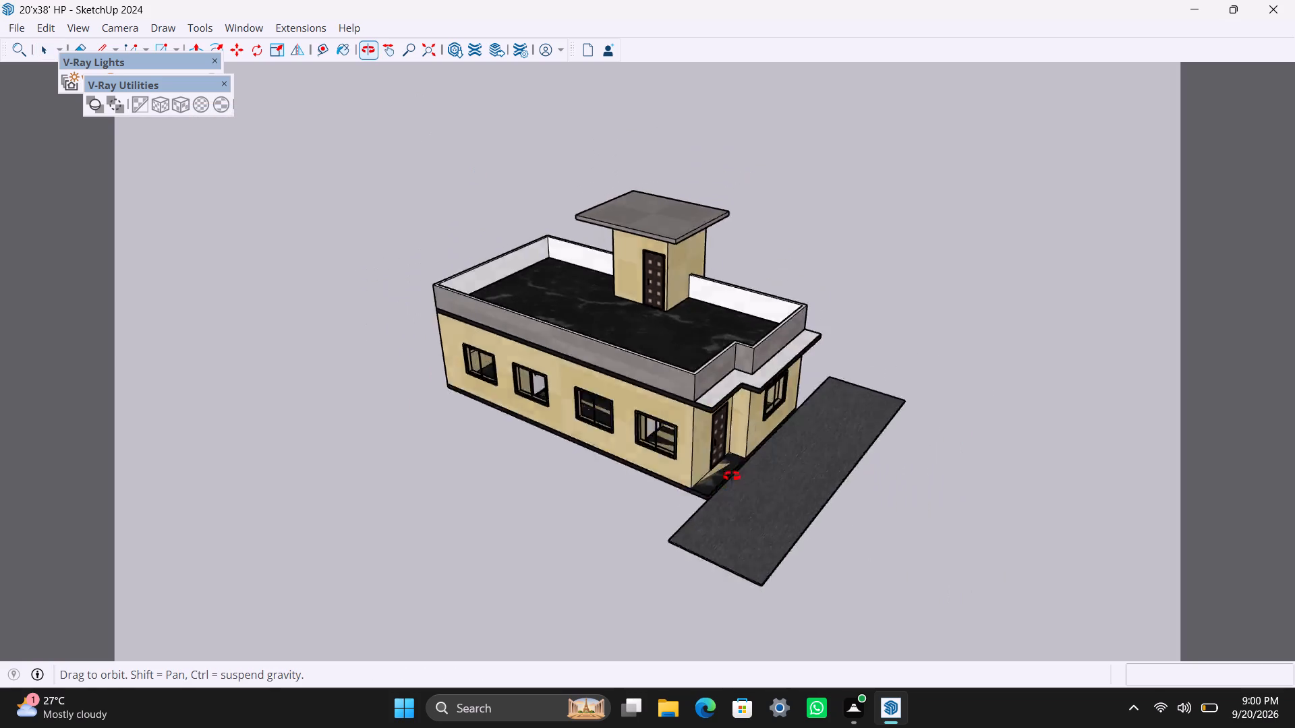
middle_click_drag(732, 476, 162, 399)
scroll(559, 388, "up", 4)
middle_click_drag(538, 403, 1294, 512)
scroll(833, 357, "up", 3)
scroll(712, 341, "up", 3)
scroll(691, 346, "down", 7)
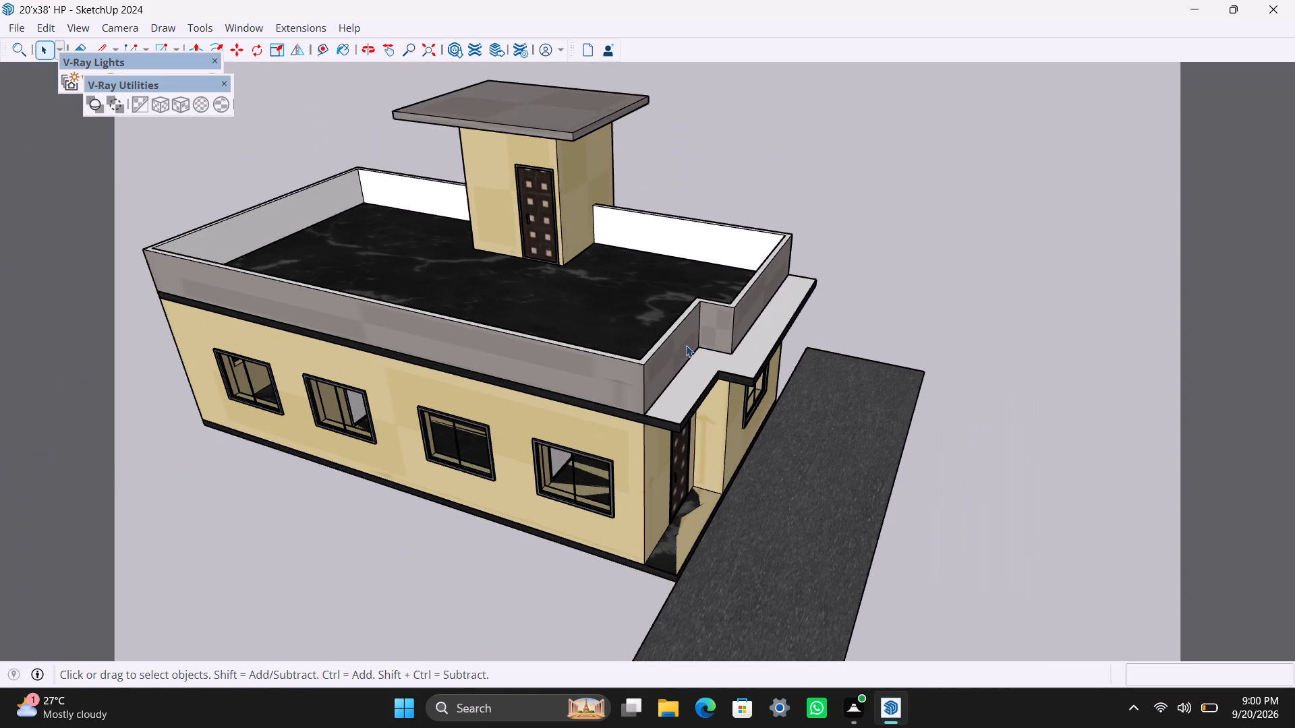
scroll(642, 324, "down", 4)
scroll(565, 322, "up", 4)
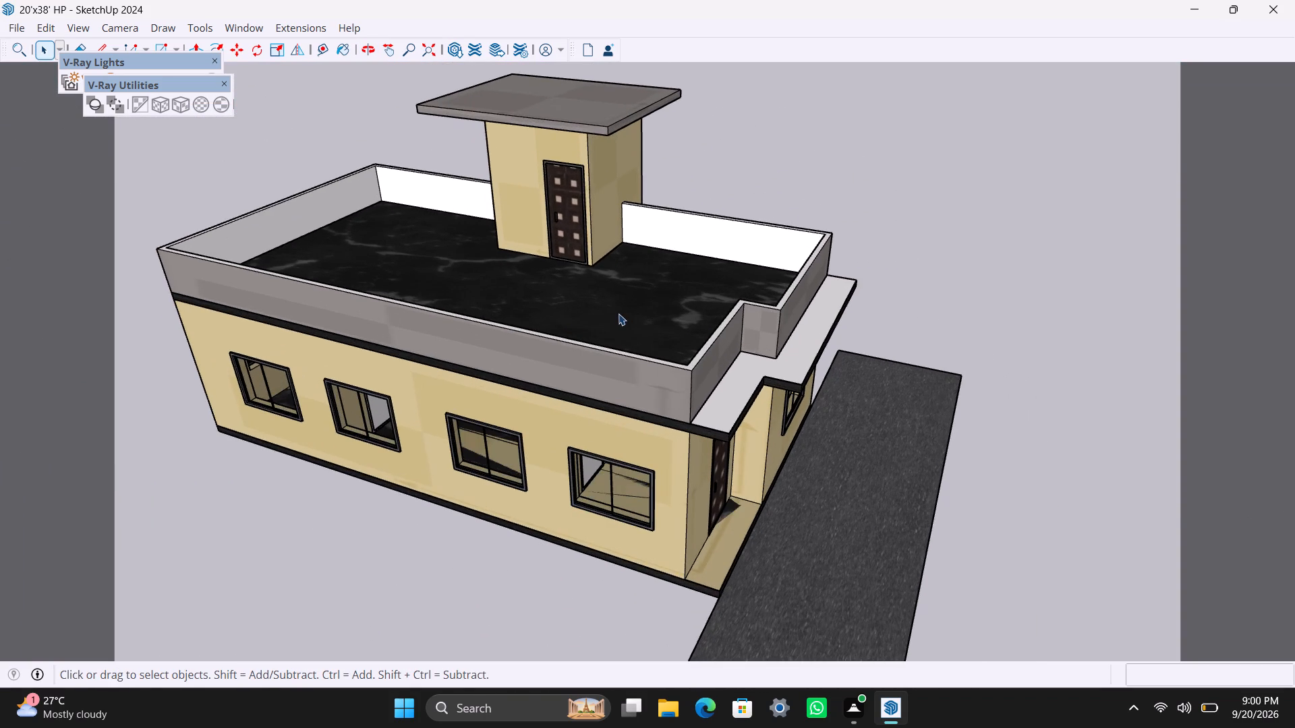
Inspect the entrance corner, stepped slab edge, parapet and stair tower from low and slightly raised angles.
middle_click_drag(625, 317, 576, 200)
scroll(641, 326, "down", 2)
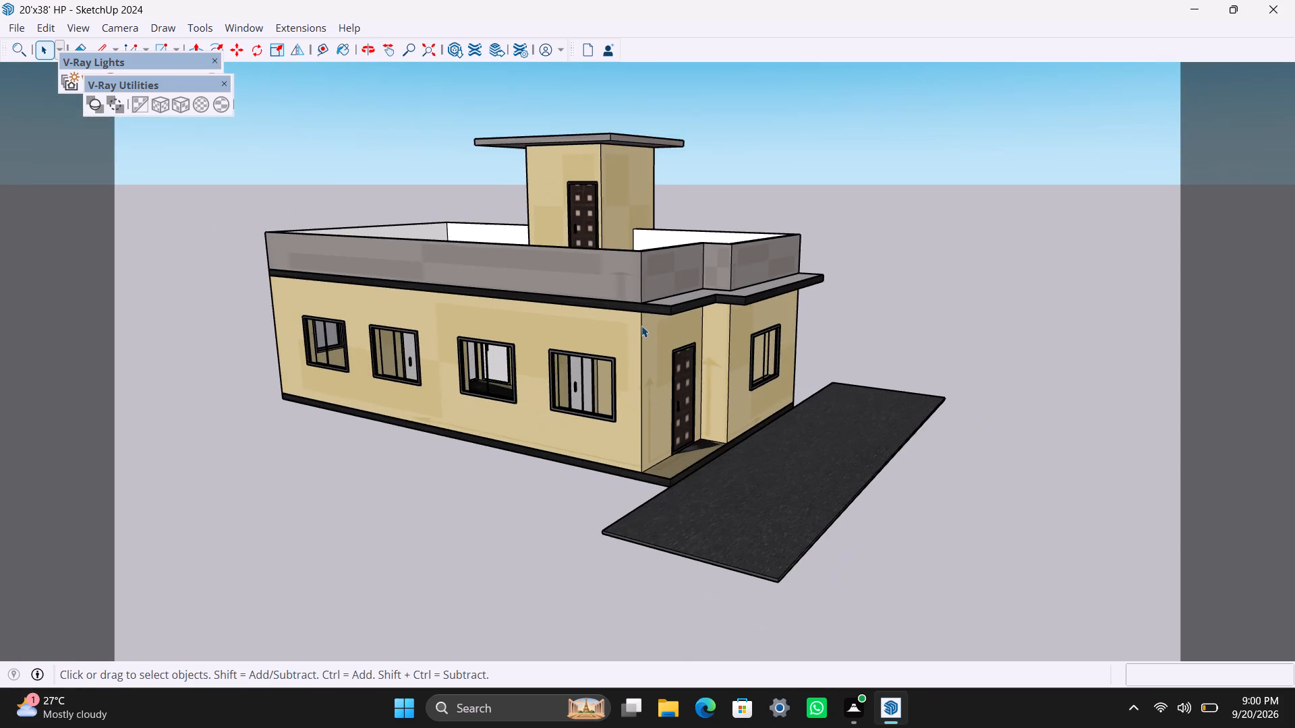
scroll(634, 337, "up", 2)
scroll(634, 338, "down", 3)
middle_click_drag(651, 341, 718, 448)
scroll(709, 390, "up", 6)
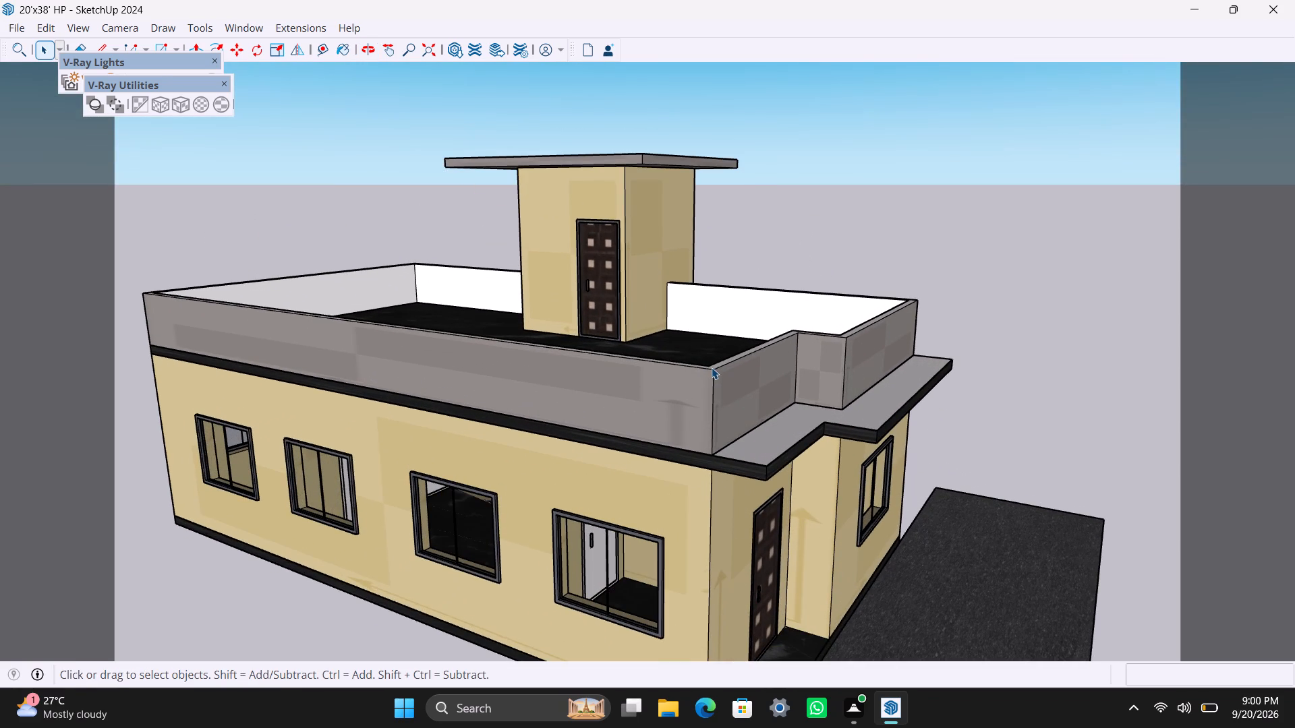
middle_click_drag(712, 367, 665, 282)
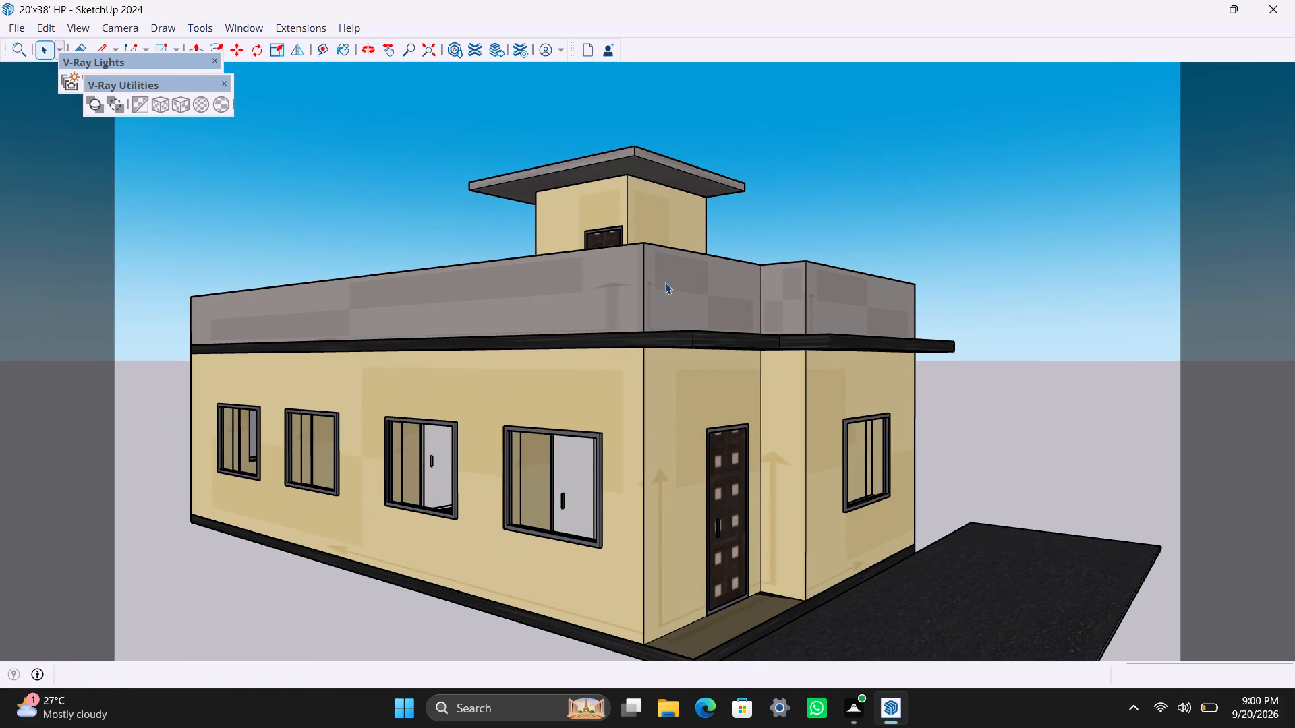
scroll(663, 293, "down", 1)
scroll(663, 293, "up", 3)
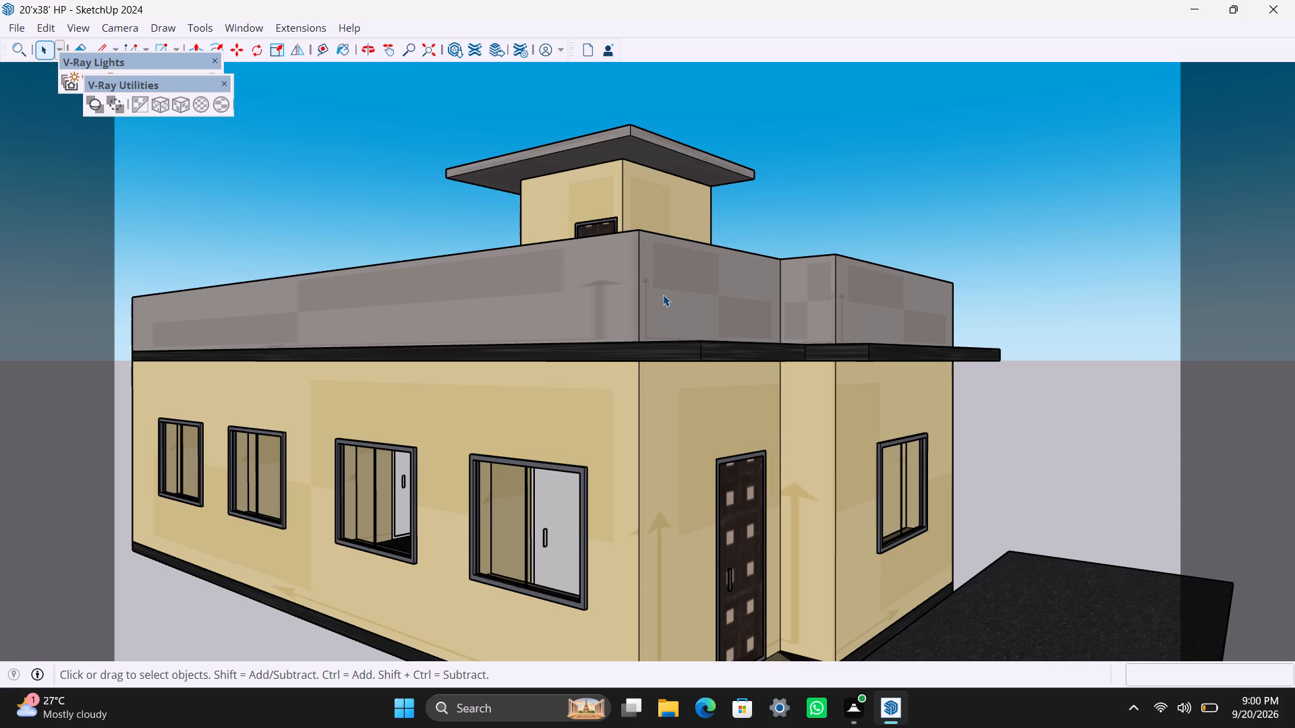
scroll(573, 241, "down", 2)
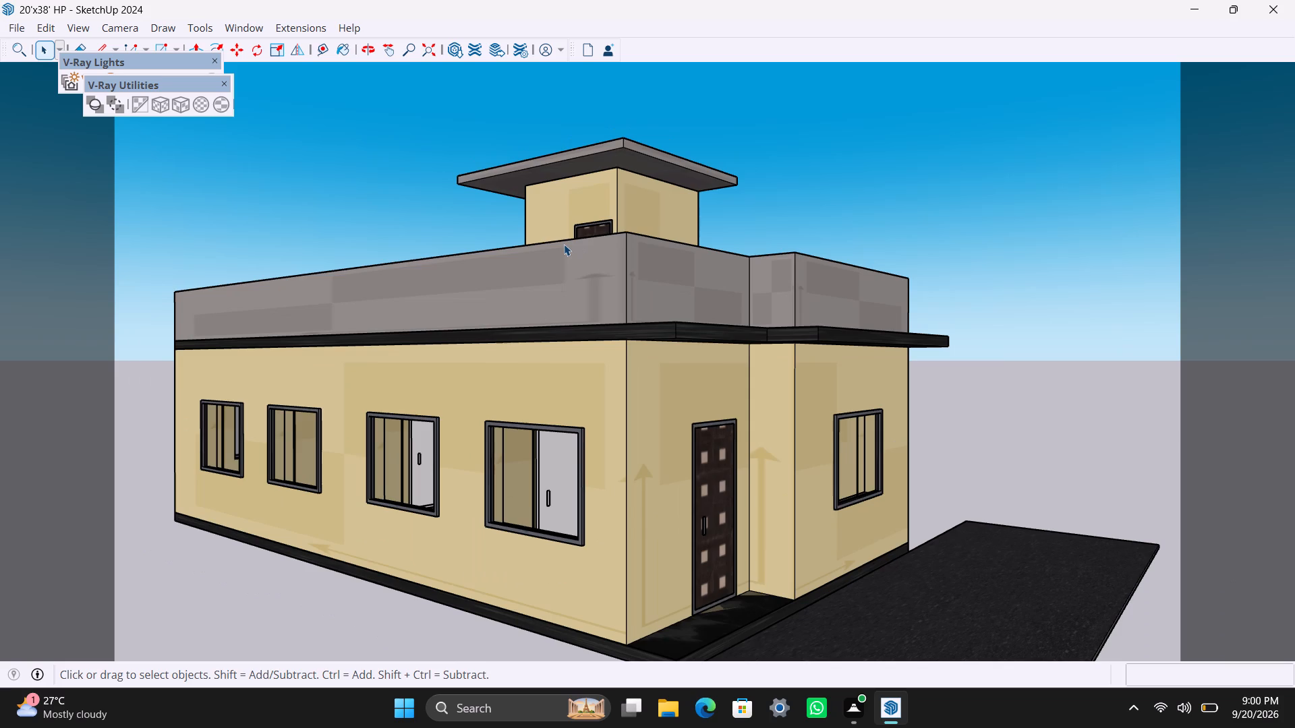
scroll(564, 247, "down", 2)
scroll(564, 249, "up", 3)
middle_click_drag(567, 237, 542, 304)
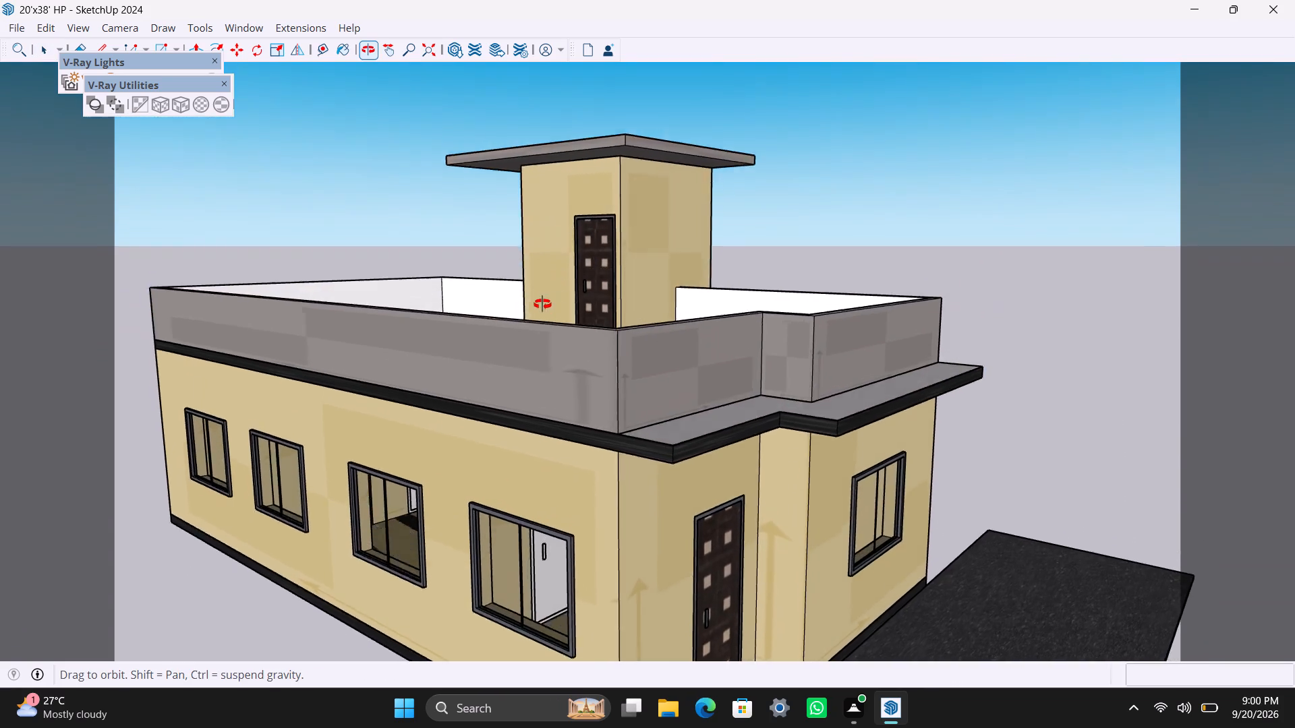
middle_click_drag(542, 304, 387, 317)
scroll(522, 254, "up", 4)
scroll(679, 296, "down", 8)
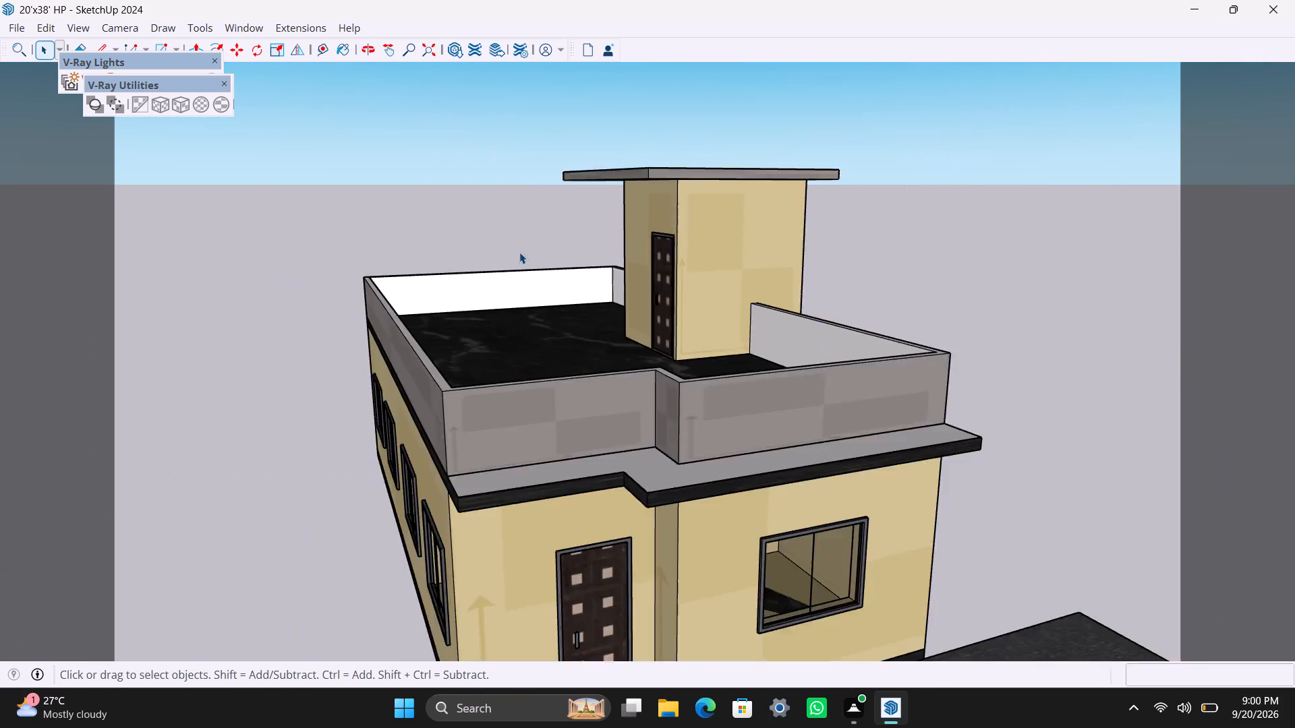
Review the terrace floor, parapet outline and stair tower roof slab from above, along with the whole house.
scroll(519, 252, "down", 6)
middle_click_drag(520, 257, 832, 524)
scroll(704, 427, "up", 4)
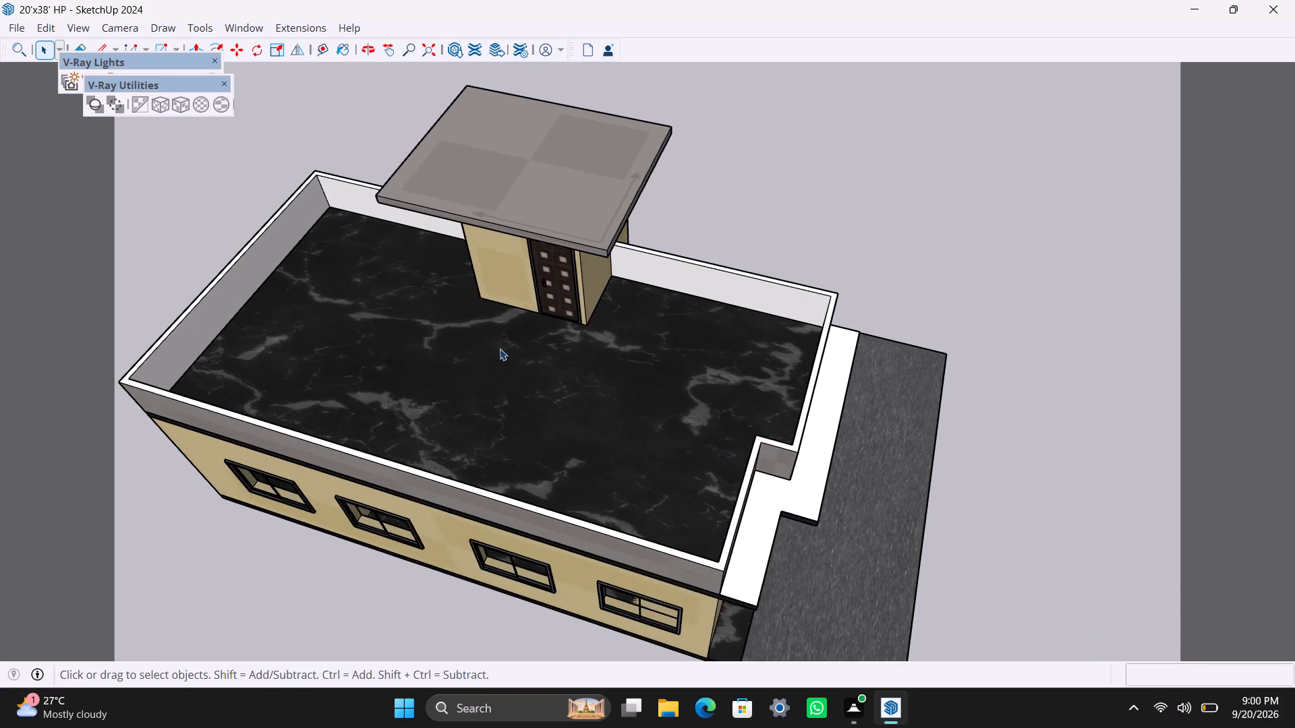
scroll(500, 348, "down", 4)
scroll(523, 343, "up", 1)
middle_click_drag(523, 343, 485, 72)
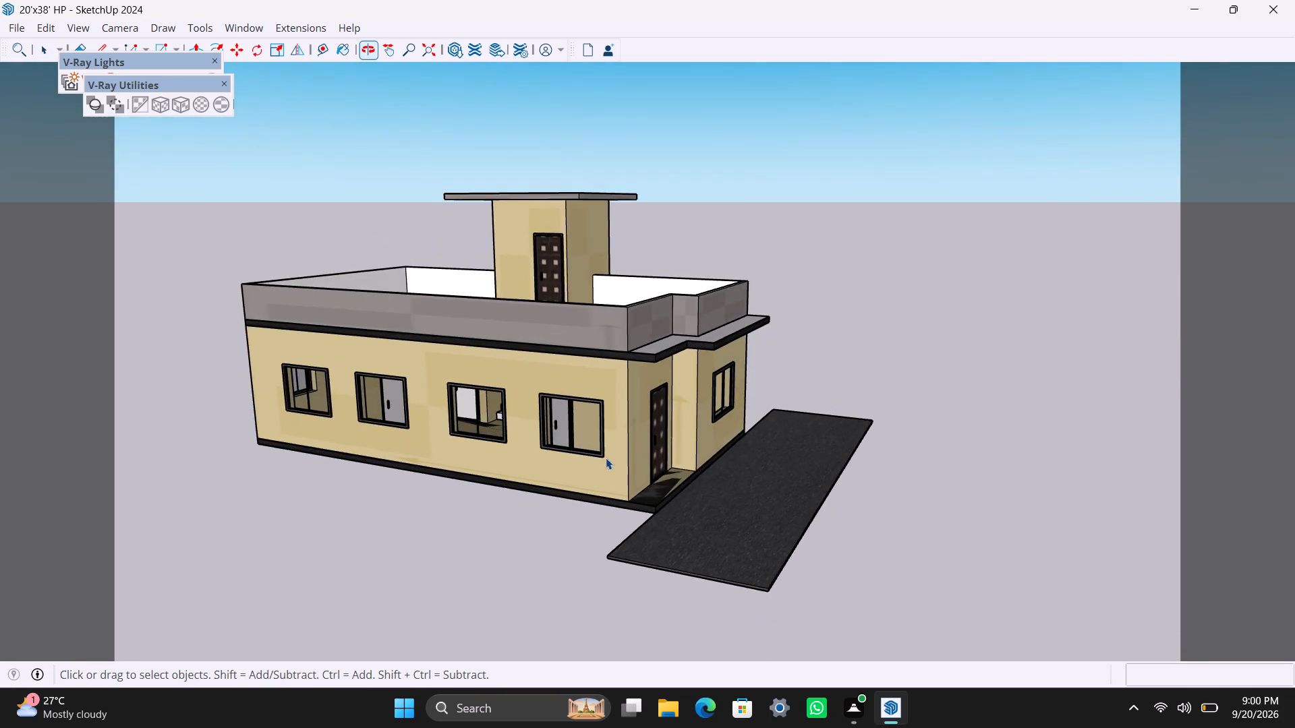
scroll(606, 458, "up", 6)
scroll(637, 338, "down", 12)
Review the front facade with its door, window and road, turning to the stair tower side.
middle_click_drag(752, 375, 345, 233)
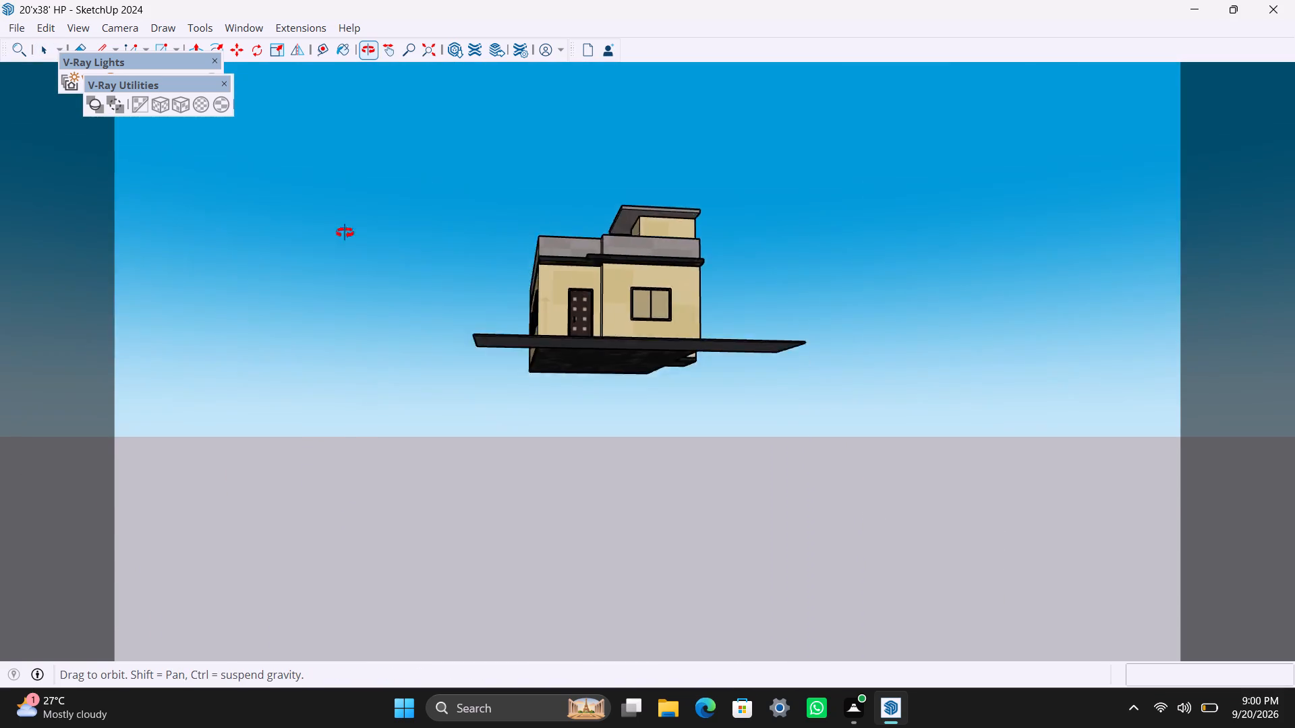
middle_click_drag(345, 233, 227, 373)
scroll(696, 361, "up", 3)
middle_click_drag(679, 357, 569, 363)
scroll(588, 236, "up", 9)
scroll(666, 249, "down", 13)
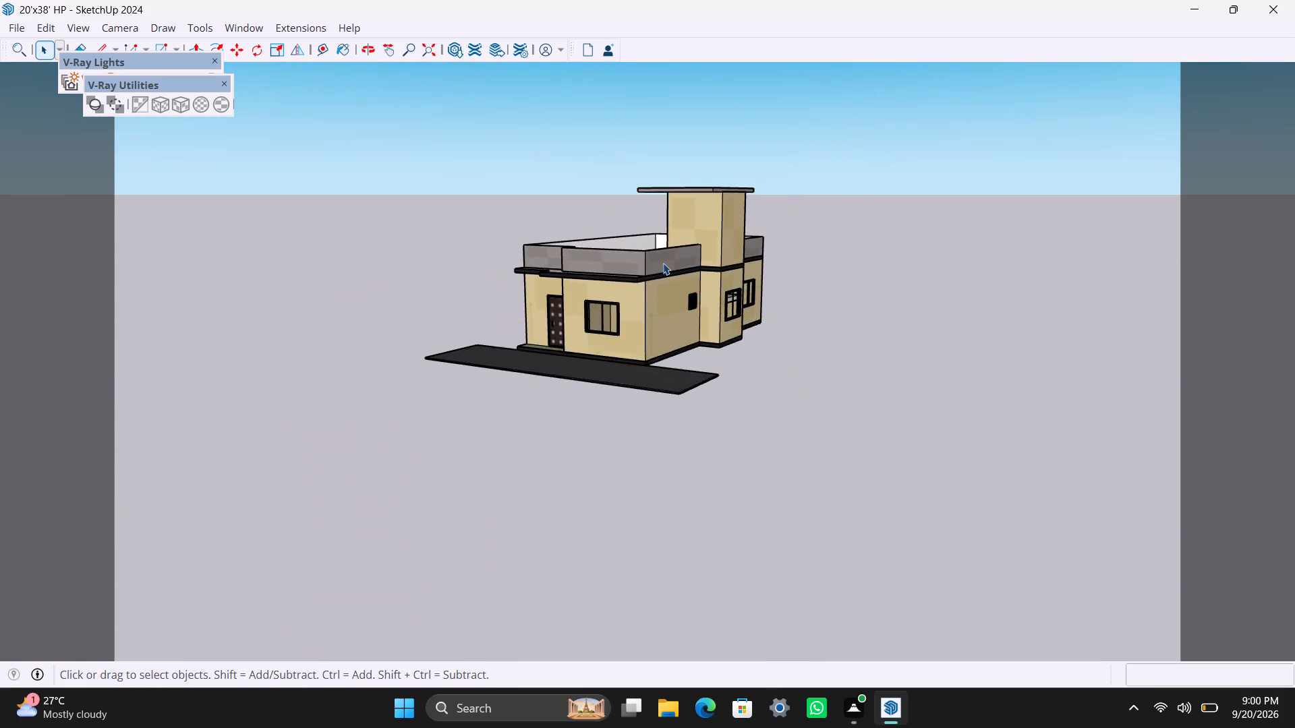
scroll(663, 259, "up", 9)
scroll(663, 257, "down", 5)
scroll(732, 285, "down", 4)
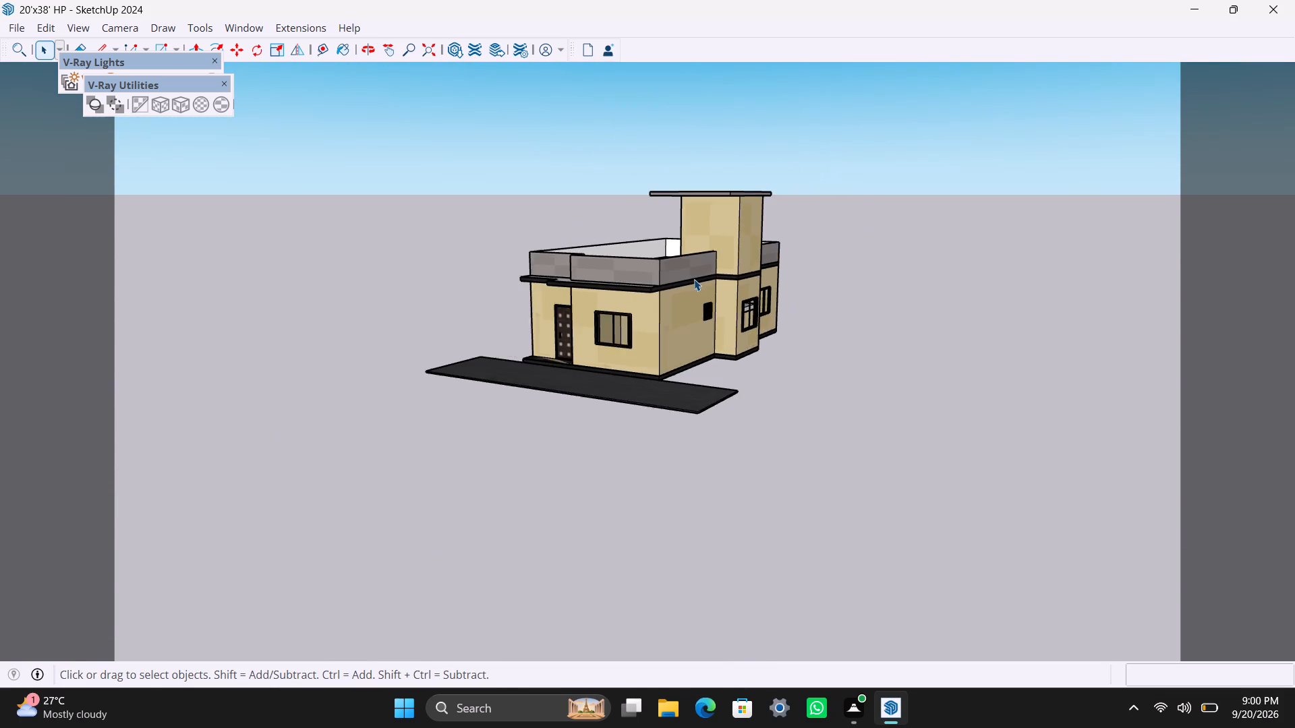
Inspect the stair tower side wall, its louvred ventilator, window, parapet and dark bands at varying distances.
scroll(694, 280, "up", 2)
middle_click_drag(700, 281, 778, 383)
scroll(769, 402, "up", 7)
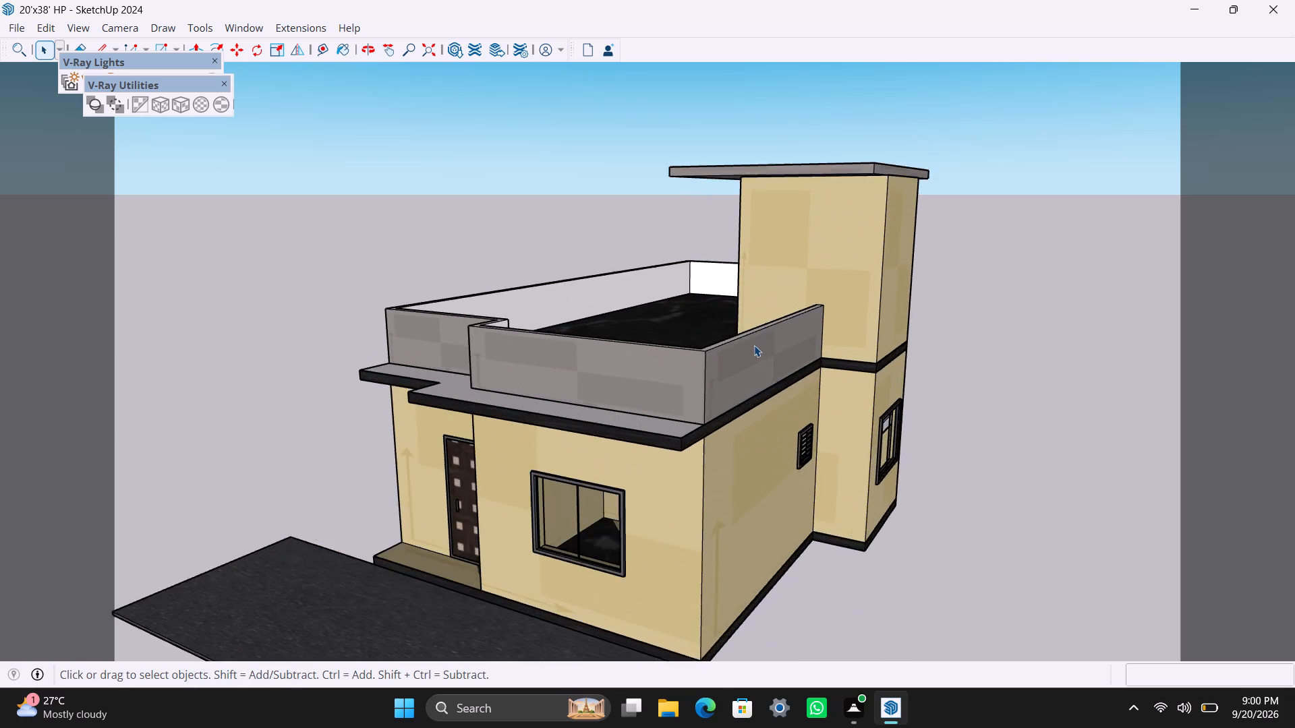
scroll(752, 338, "down", 5)
middle_click_drag(751, 335, 684, 286, "shift")
scroll(684, 286, "up", 3)
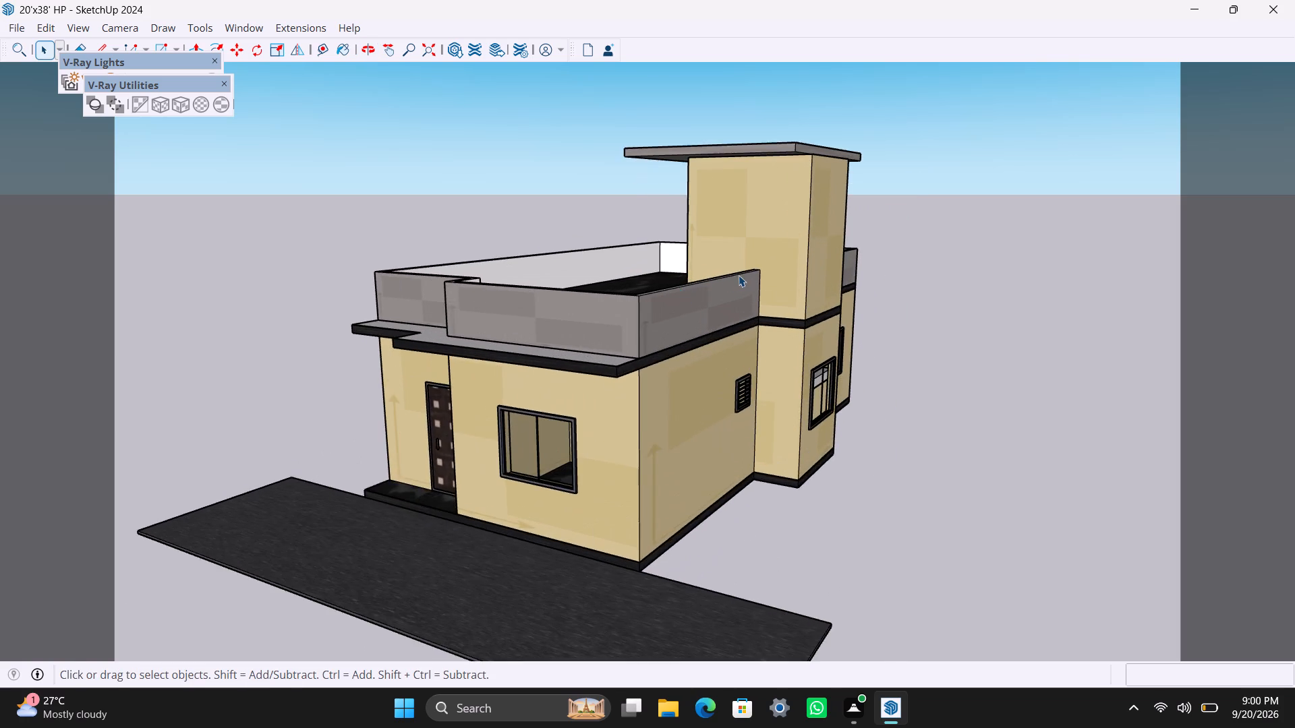
scroll(739, 274, "up", 1)
scroll(739, 275, "down", 2)
scroll(739, 274, "up", 4)
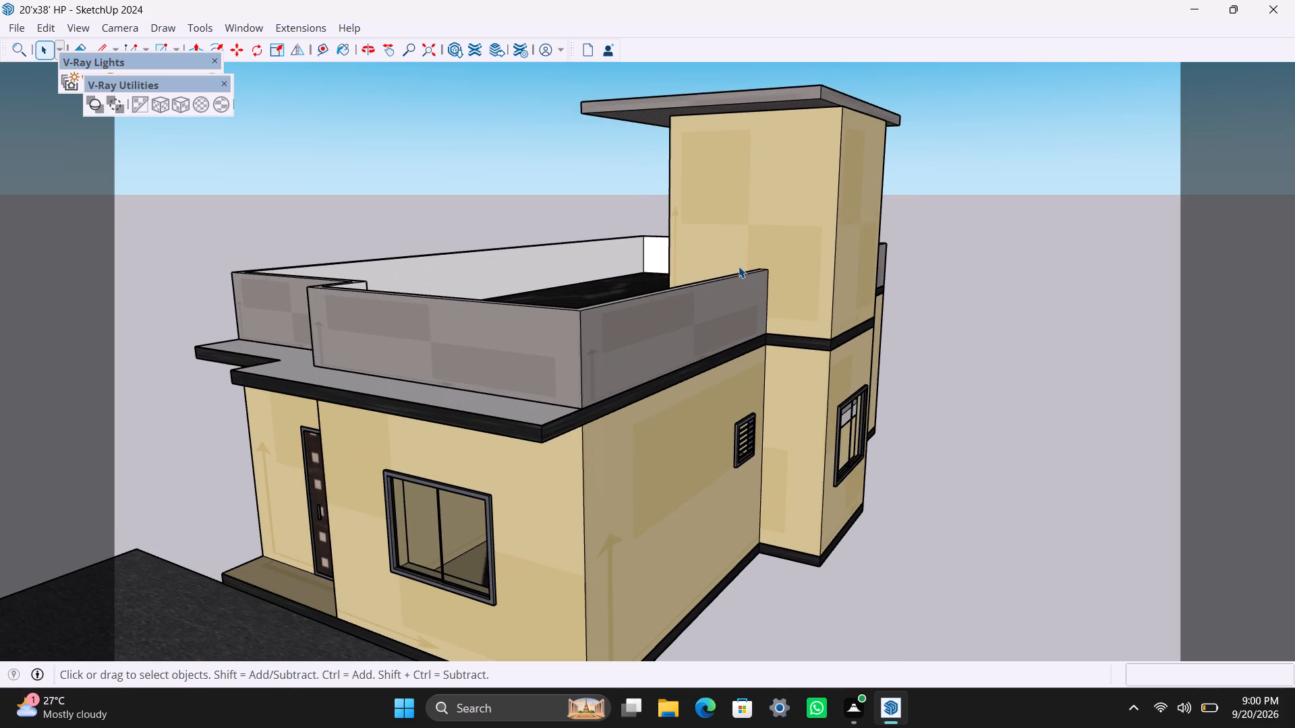
scroll(739, 266, "down", 3)
scroll(743, 256, "up", 2)
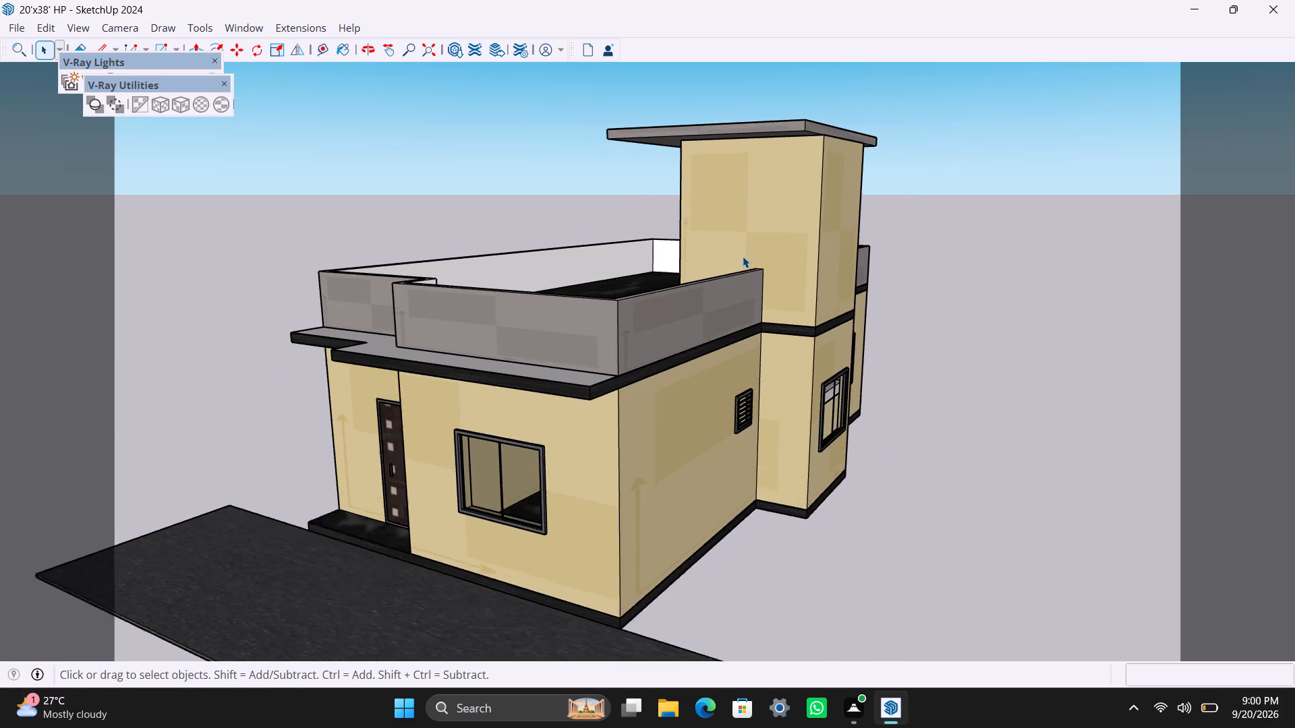
scroll(743, 256, "up", 2)
scroll(739, 256, "down", 2)
middle_click_drag(736, 258, 735, 250)
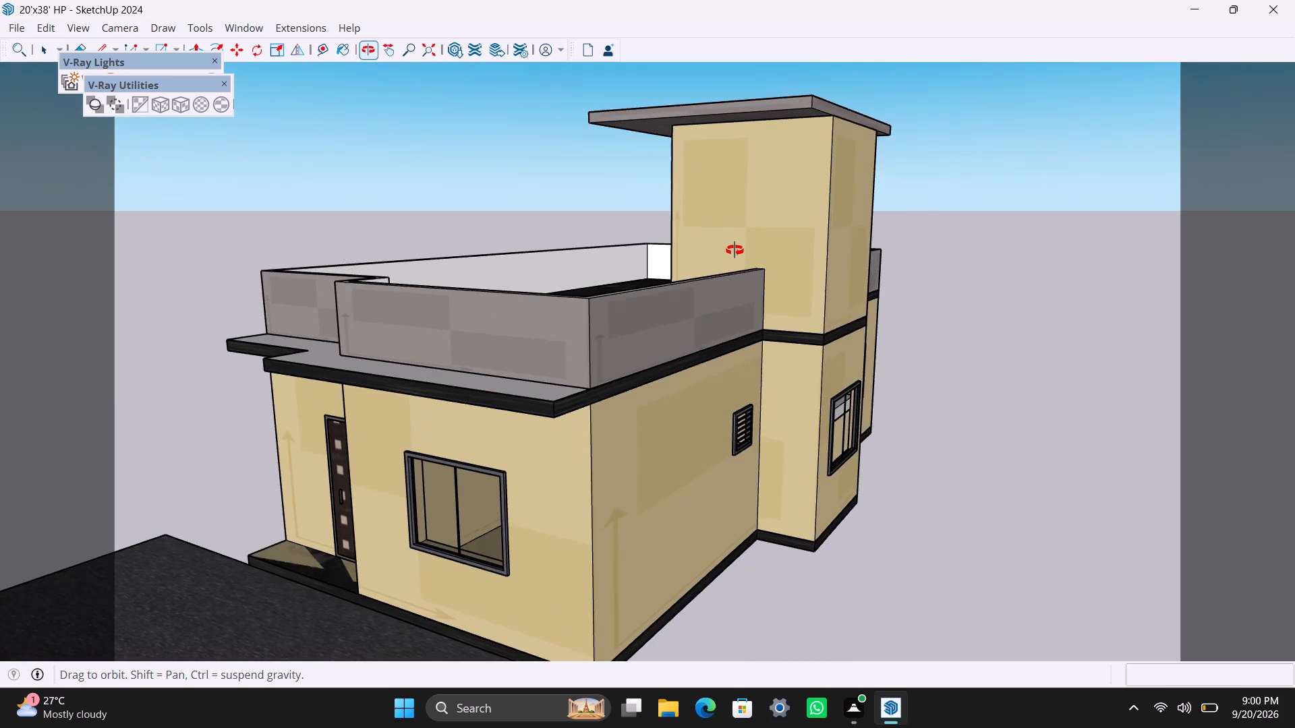
Examine the four-window side with the terrace and stair tower door from raised and nearly level views.
middle_click_drag(735, 250, 1287, 319)
scroll(784, 359, "down", 2)
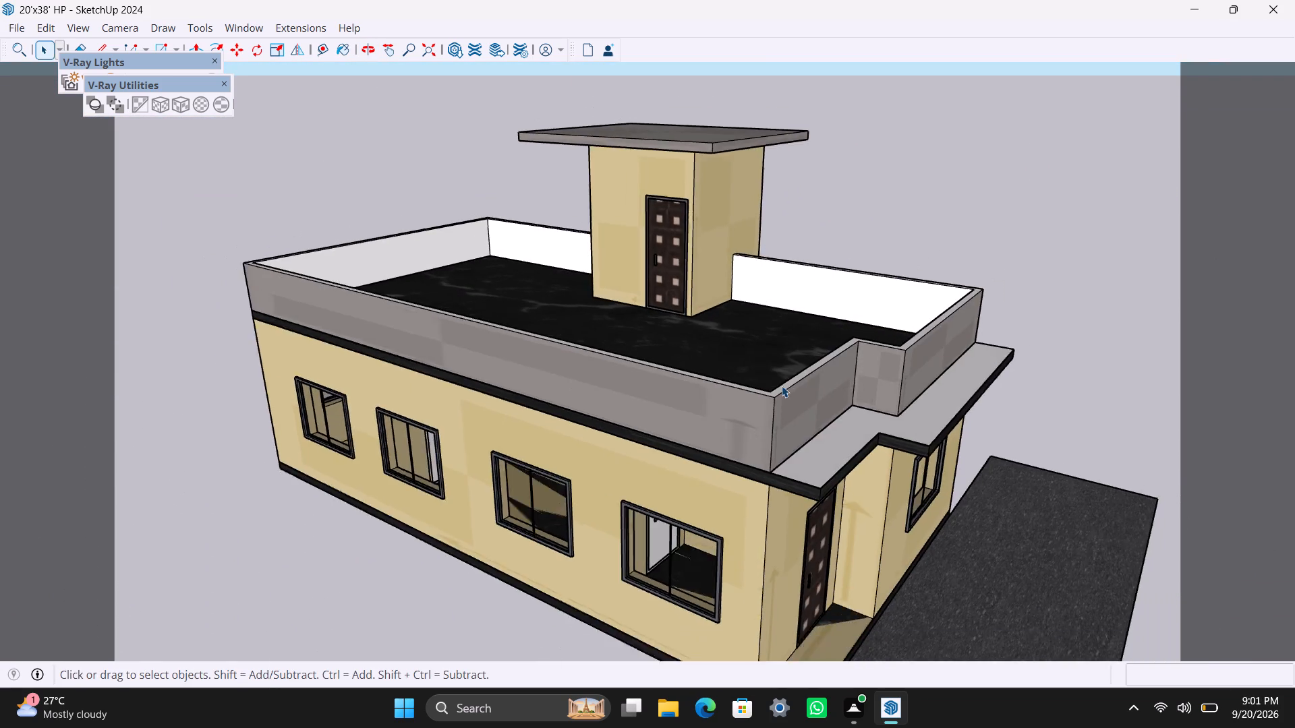
scroll(782, 386, "down", 3)
middle_click_drag(732, 360, 1044, 356)
scroll(984, 365, "up", 2)
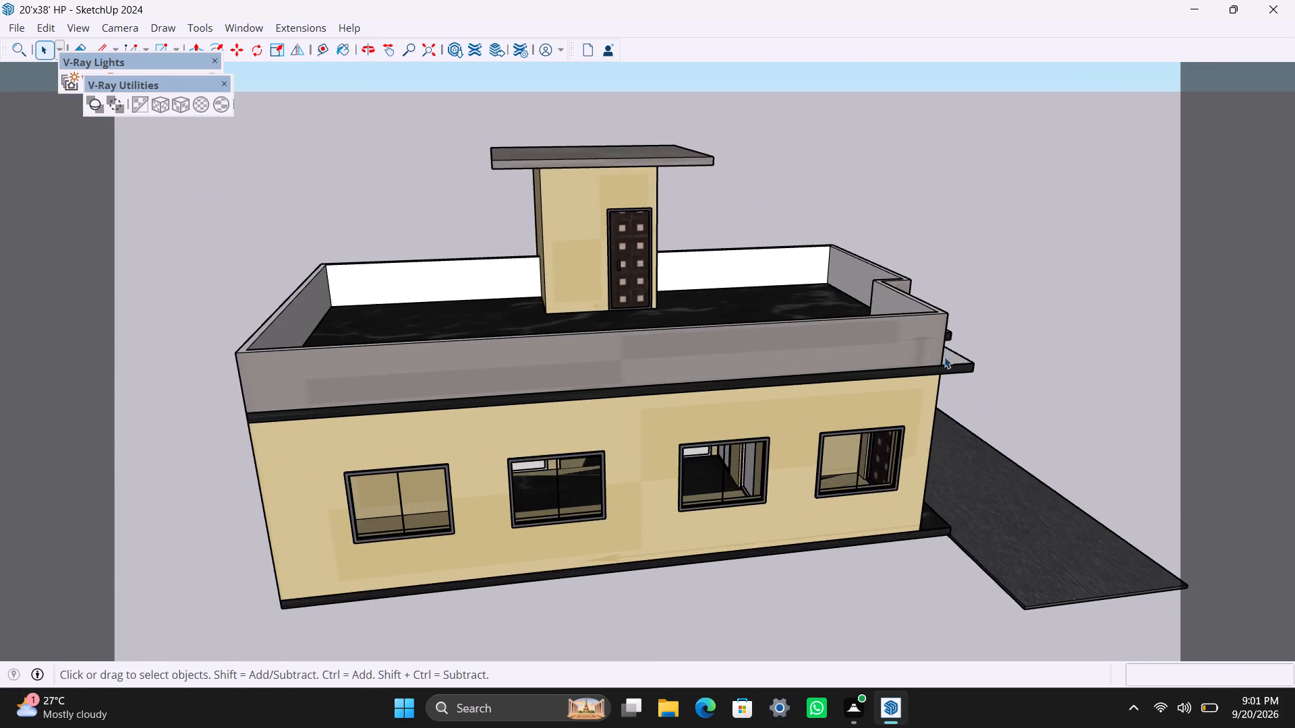
middle_click_drag(757, 341, 737, 338, "shift")
scroll(793, 338, "up", 3)
middle_click_drag(797, 344, 717, 297)
scroll(726, 293, "down", 4)
middle_click_drag(726, 299, 820, 309, "shift")
scroll(817, 303, "up", 1)
middle_click_drag(817, 297, 820, 288)
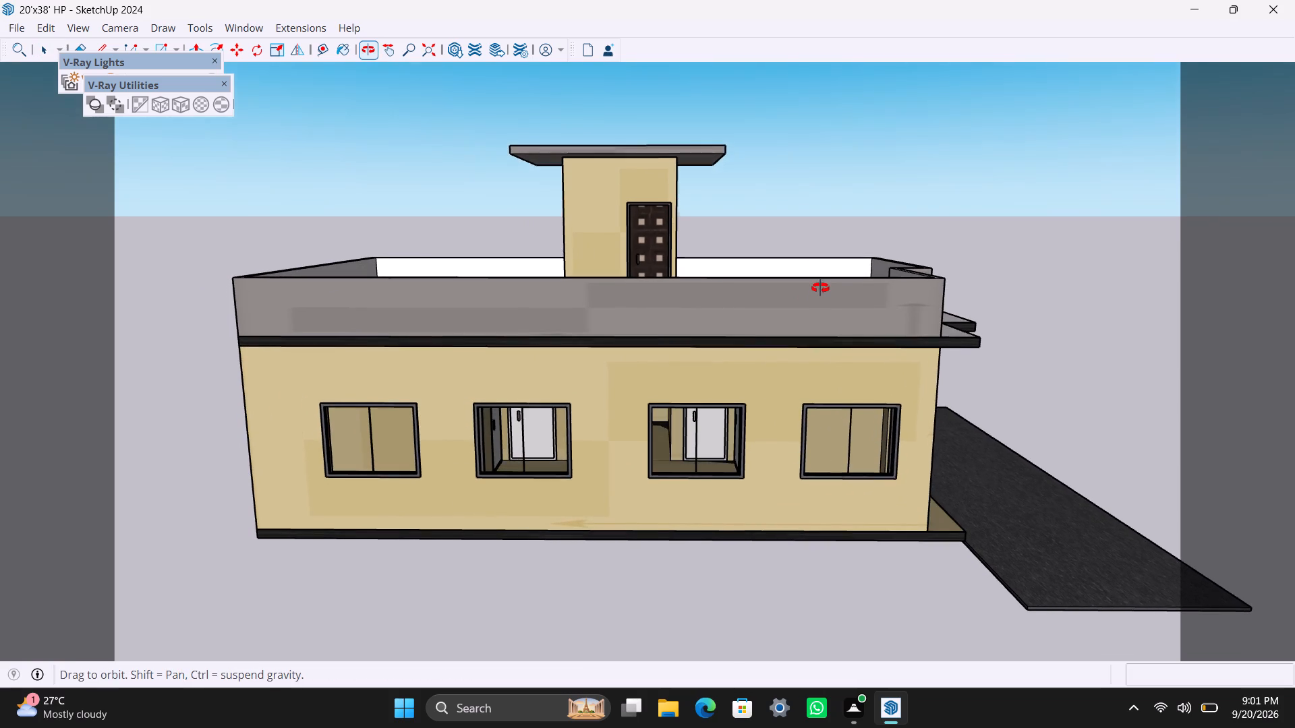
middle_click_drag(820, 288, 819, 287)
scroll(819, 286, "up", 3)
scroll(819, 274, "down", 3)
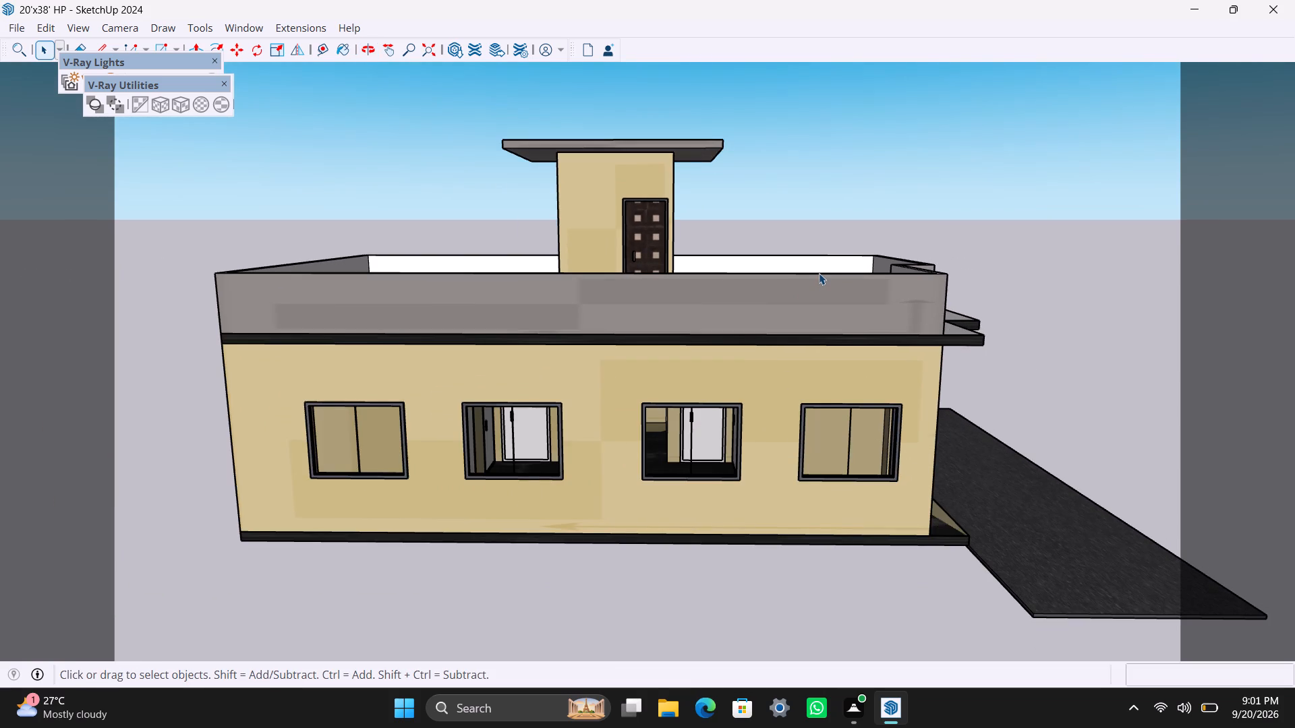
Check the four side windows, the interior seen through them and the roof overhangs from a low viewpoint.
middle_click_drag(817, 274, 777, 230)
scroll(773, 235, "up", 2)
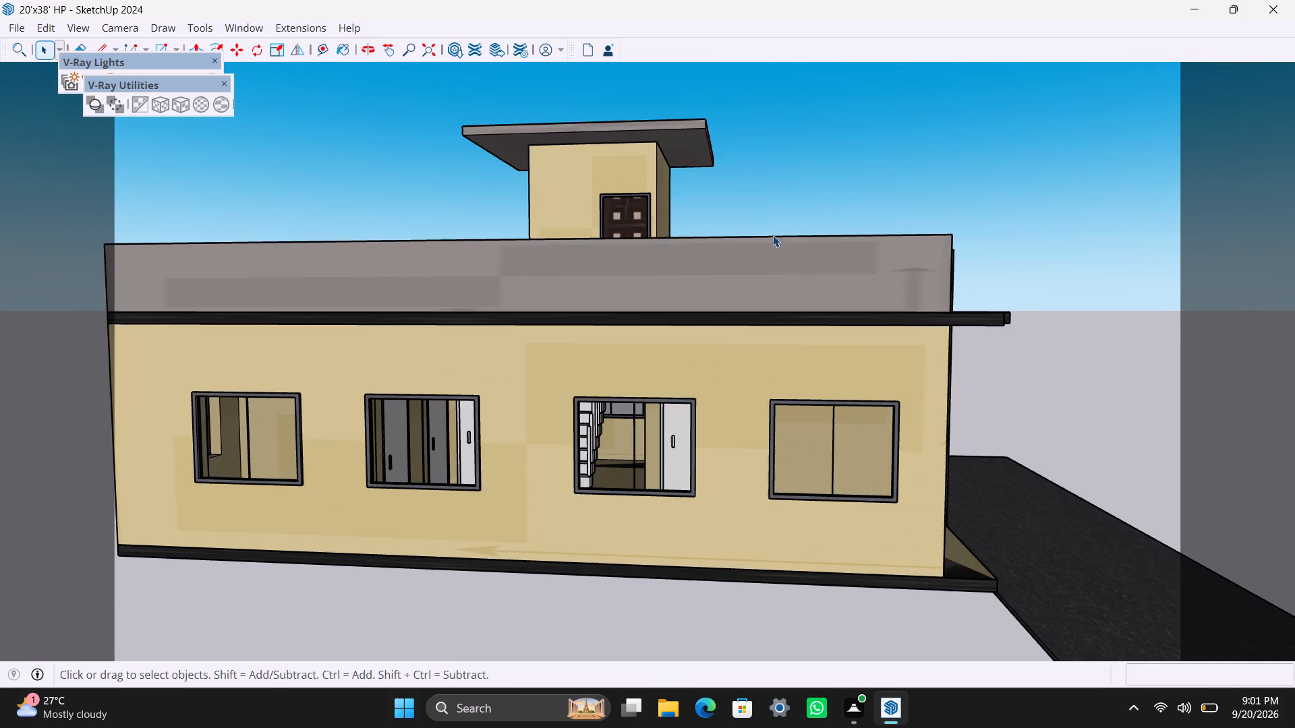
middle_click_drag(769, 223, 756, 202)
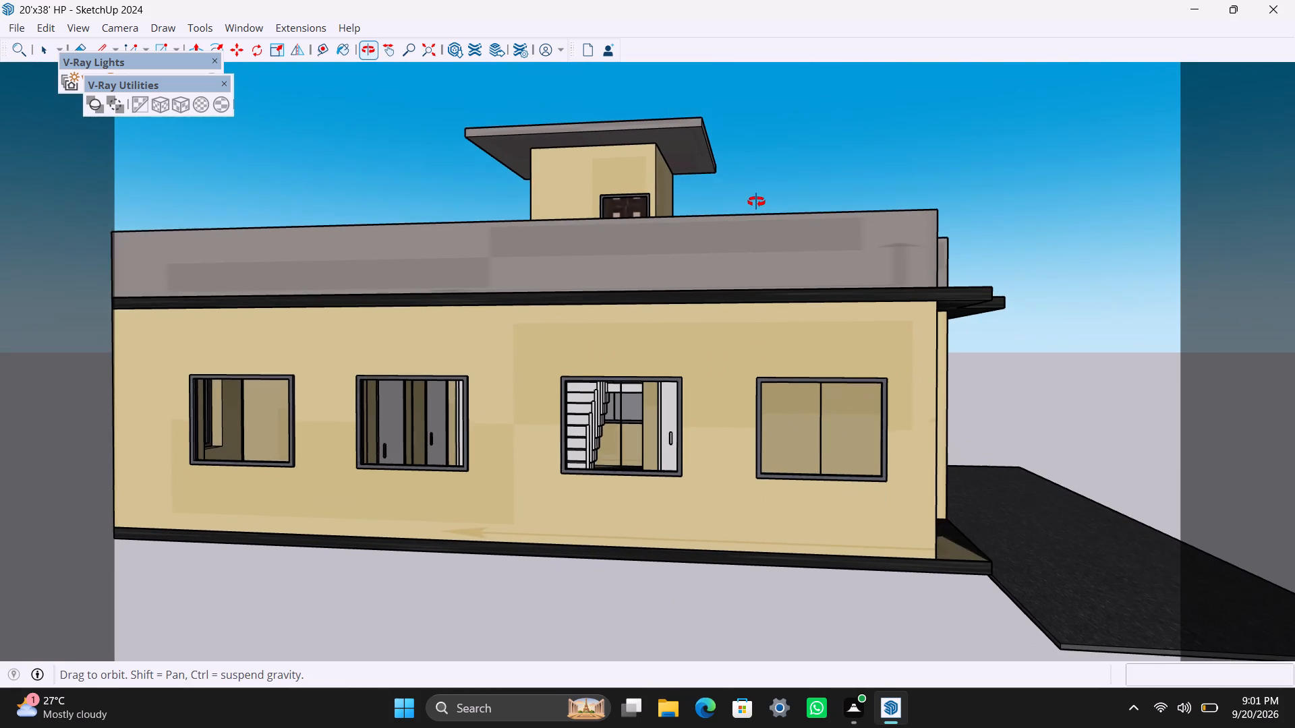
middle_click_drag(756, 202, 756, 200)
scroll(770, 250, "down", 5)
scroll(766, 253, "up", 4)
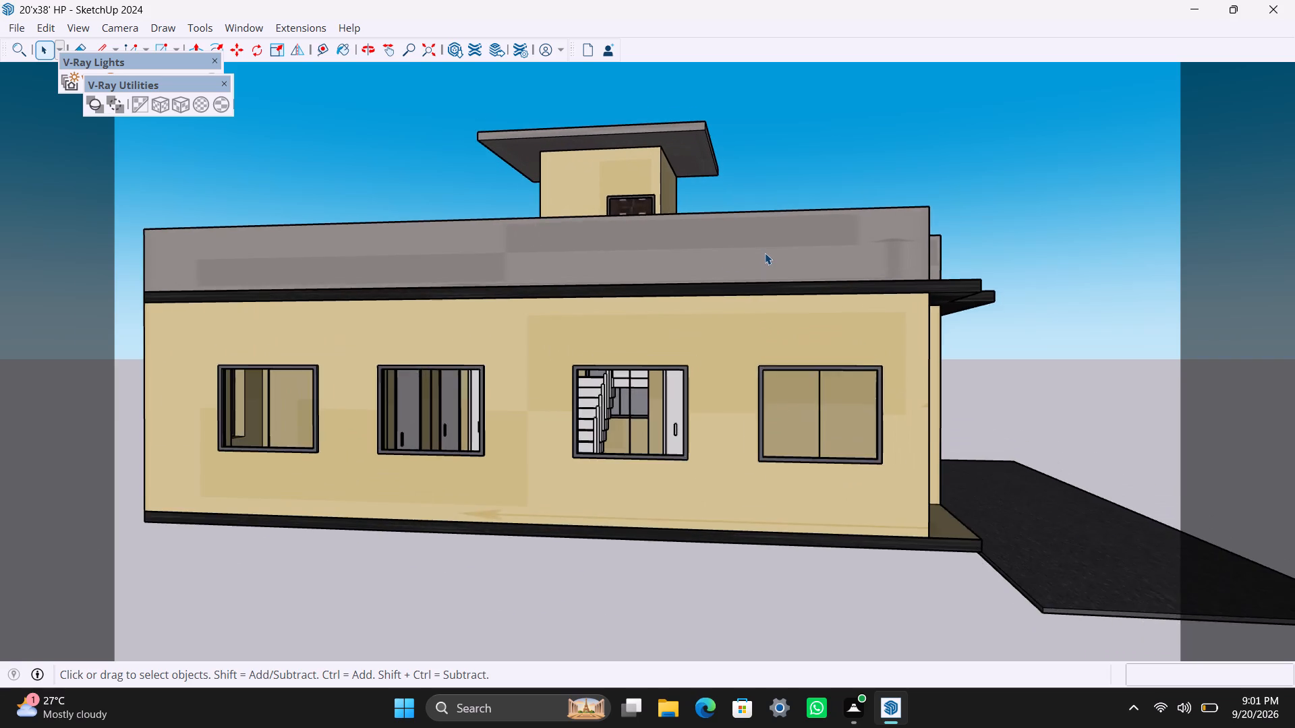
scroll(765, 253, "up", 2)
scroll(765, 253, "down", 3)
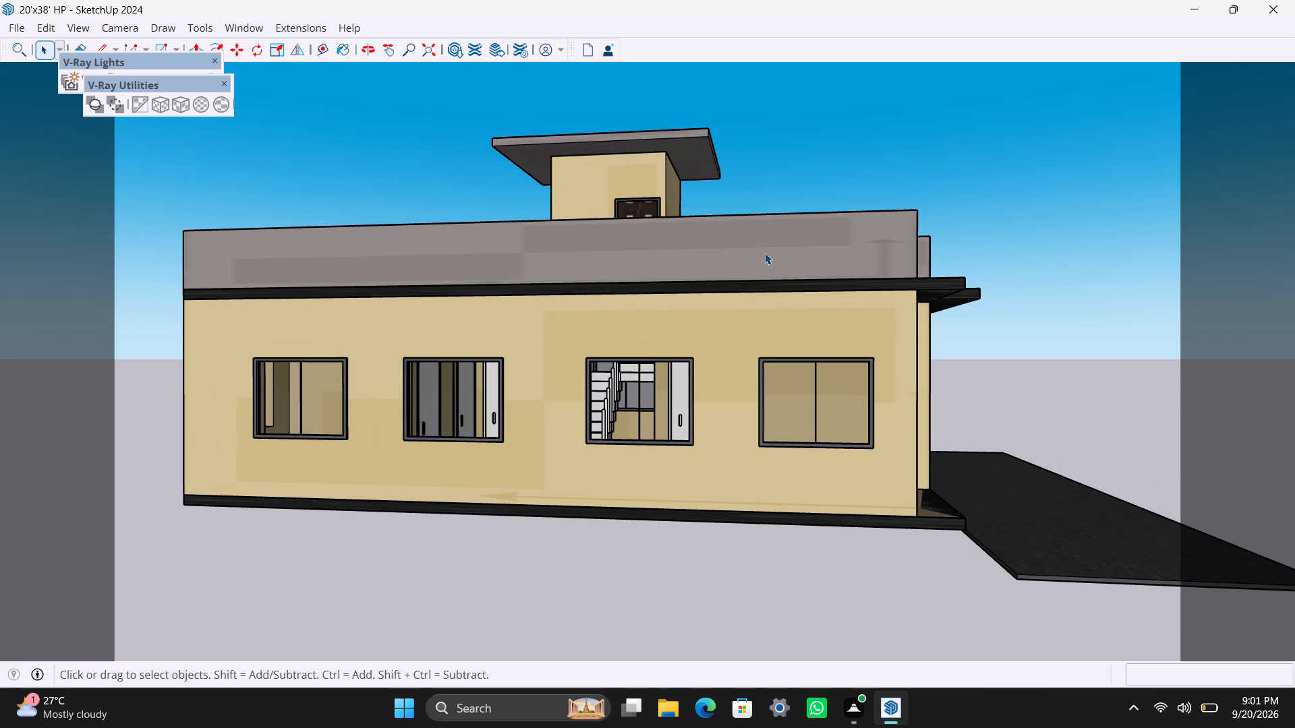
scroll(765, 253, "up", 1)
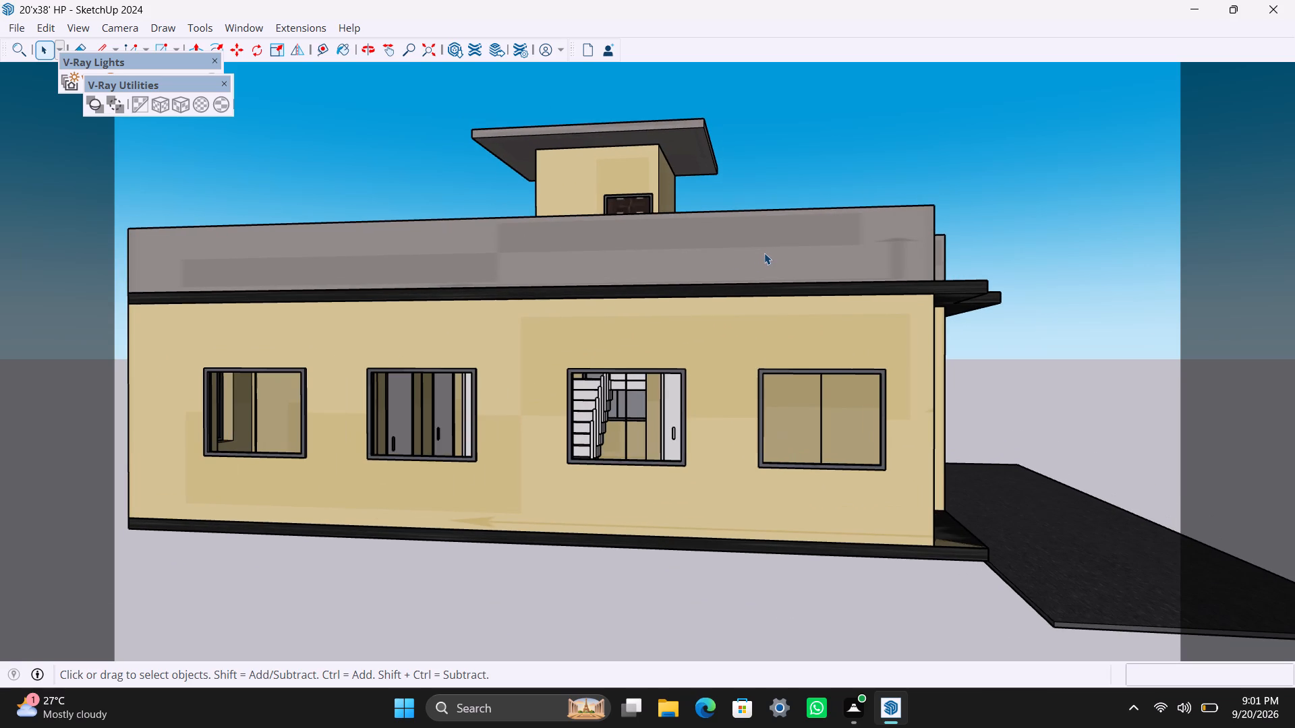
scroll(764, 253, "down", 3)
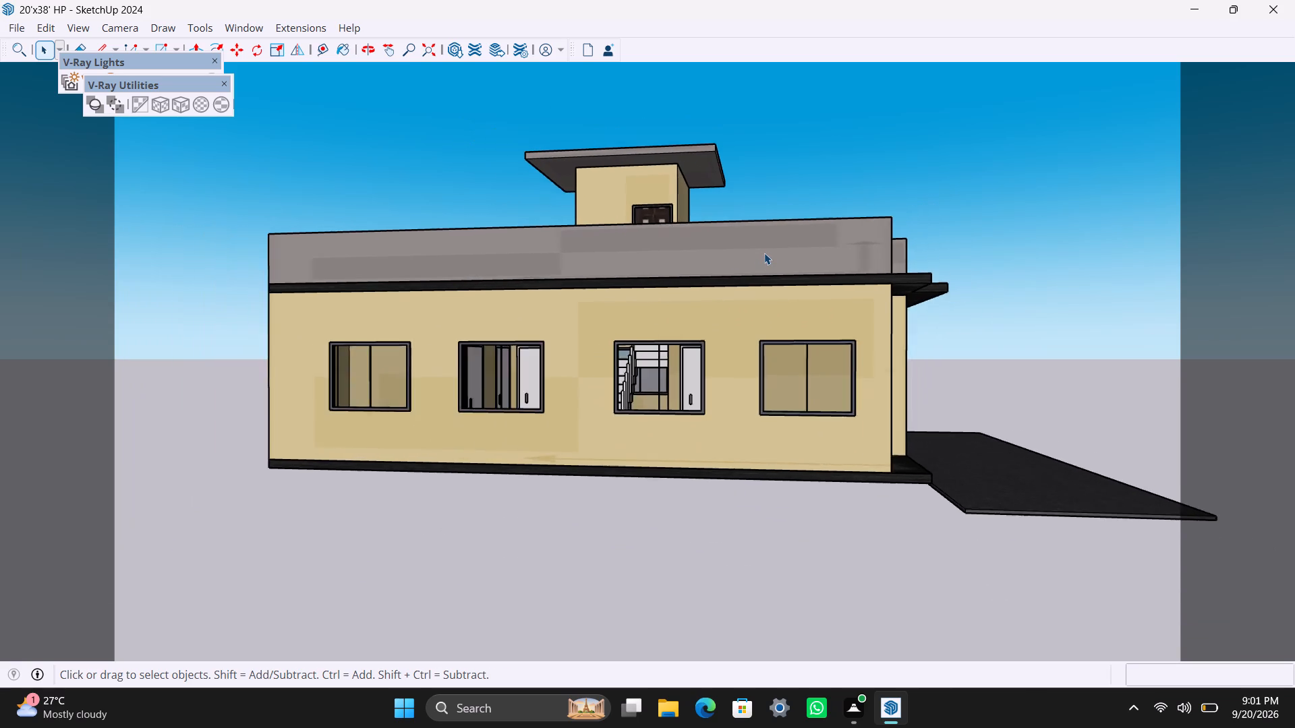
scroll(764, 253, "up", 2)
scroll(771, 186, "up", 1)
scroll(773, 184, "down", 1)
scroll(773, 184, "up", 1)
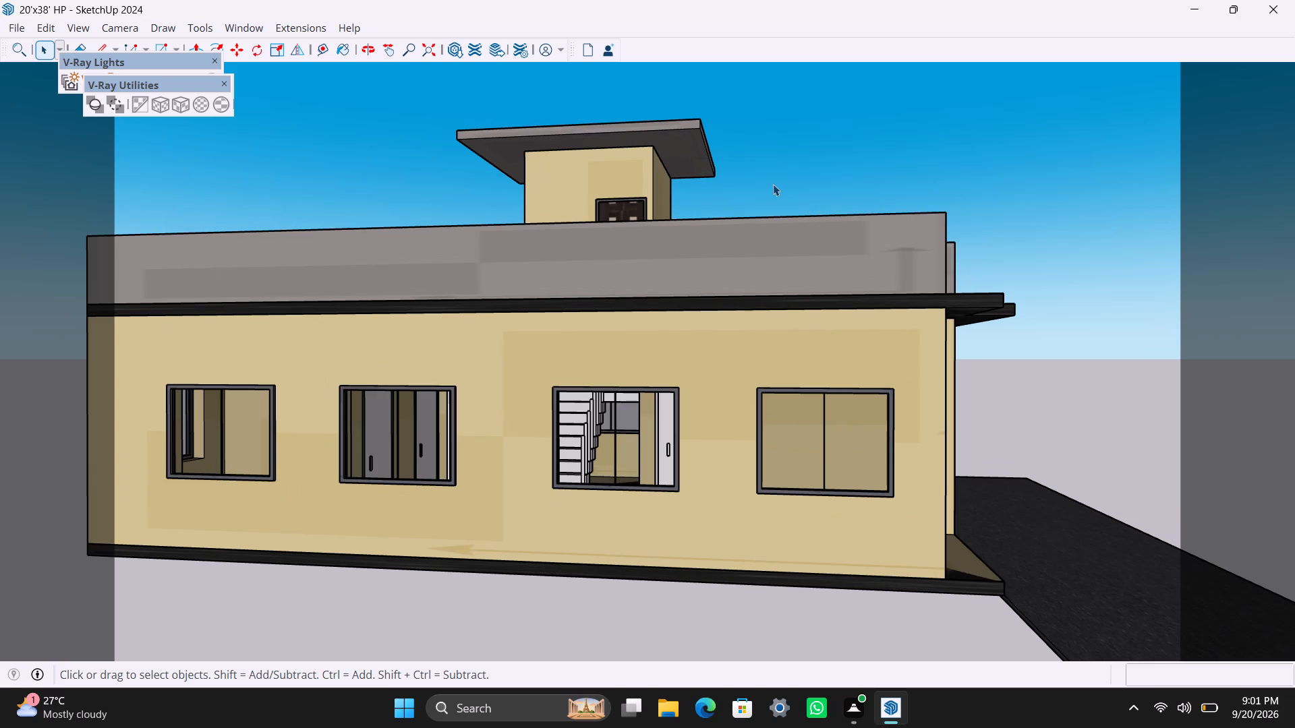
scroll(774, 202, "down", 1)
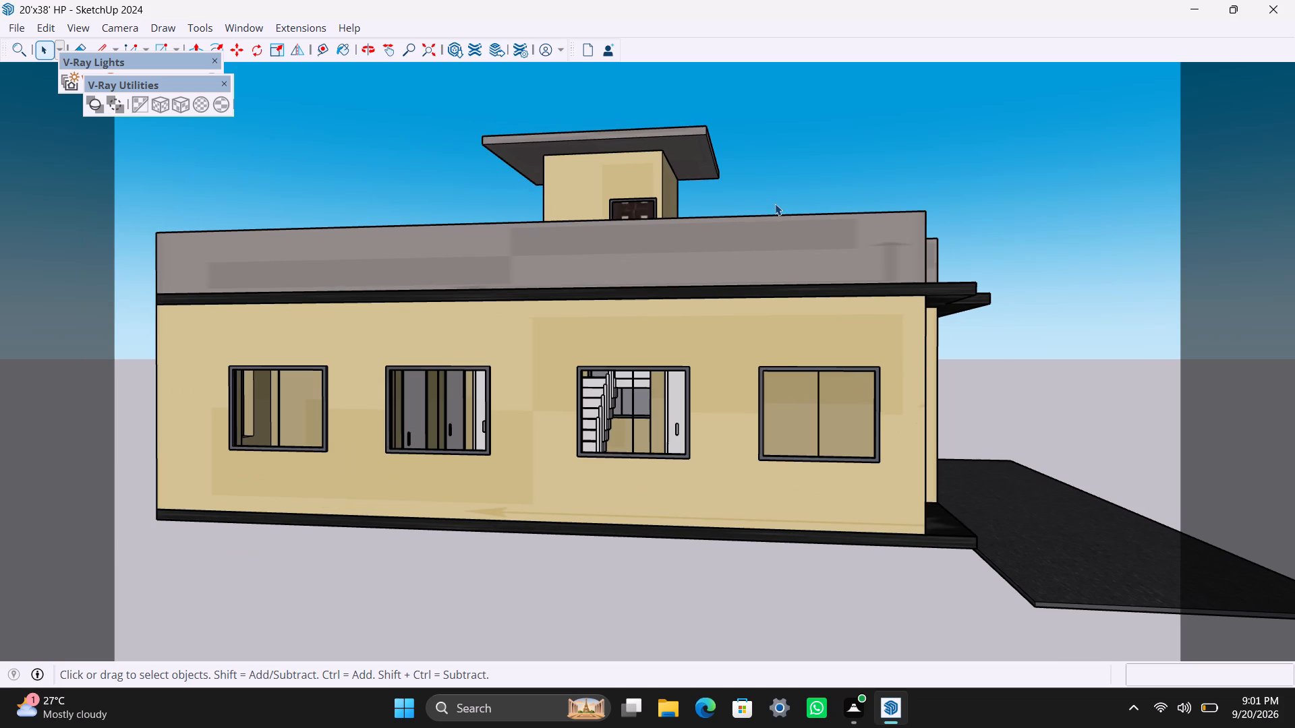
scroll(775, 204, "down", 2)
scroll(793, 187, "up", 3)
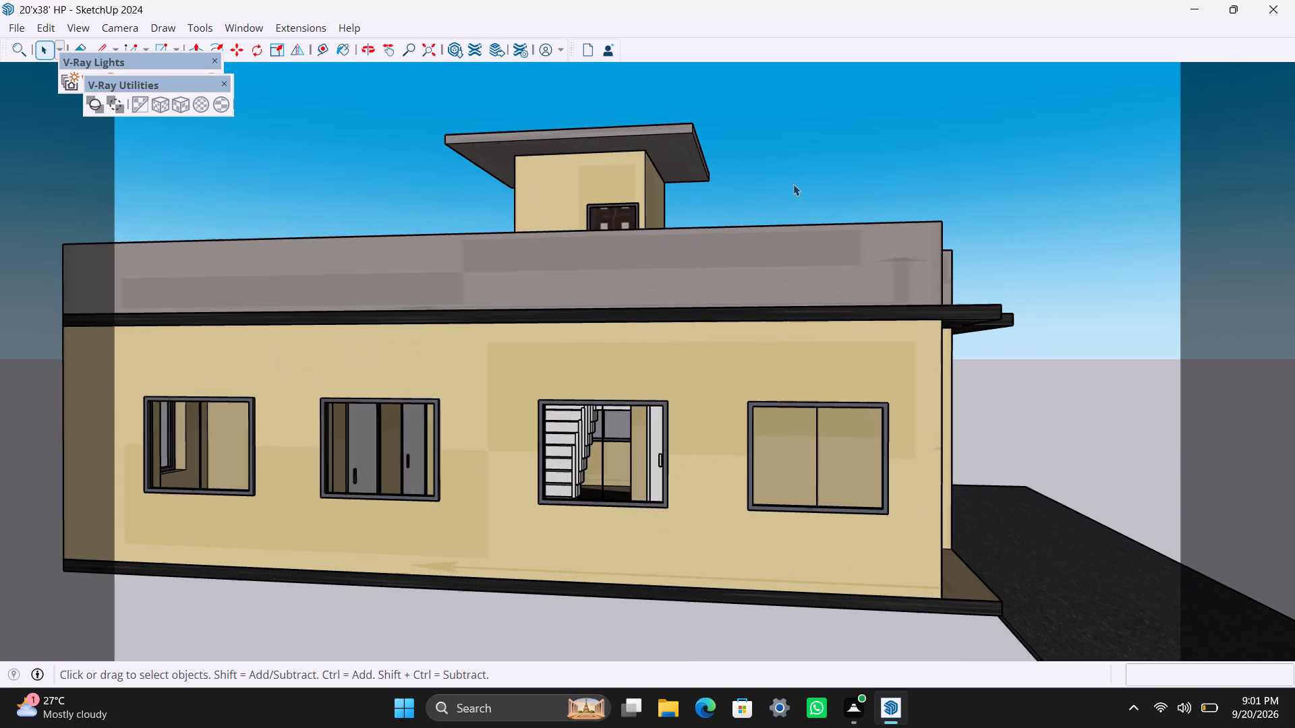
Inspect the four-window side wall, its parapet and the staircase seen through the window at varying distances.
scroll(793, 183, "down", 1)
scroll(793, 183, "up", 1)
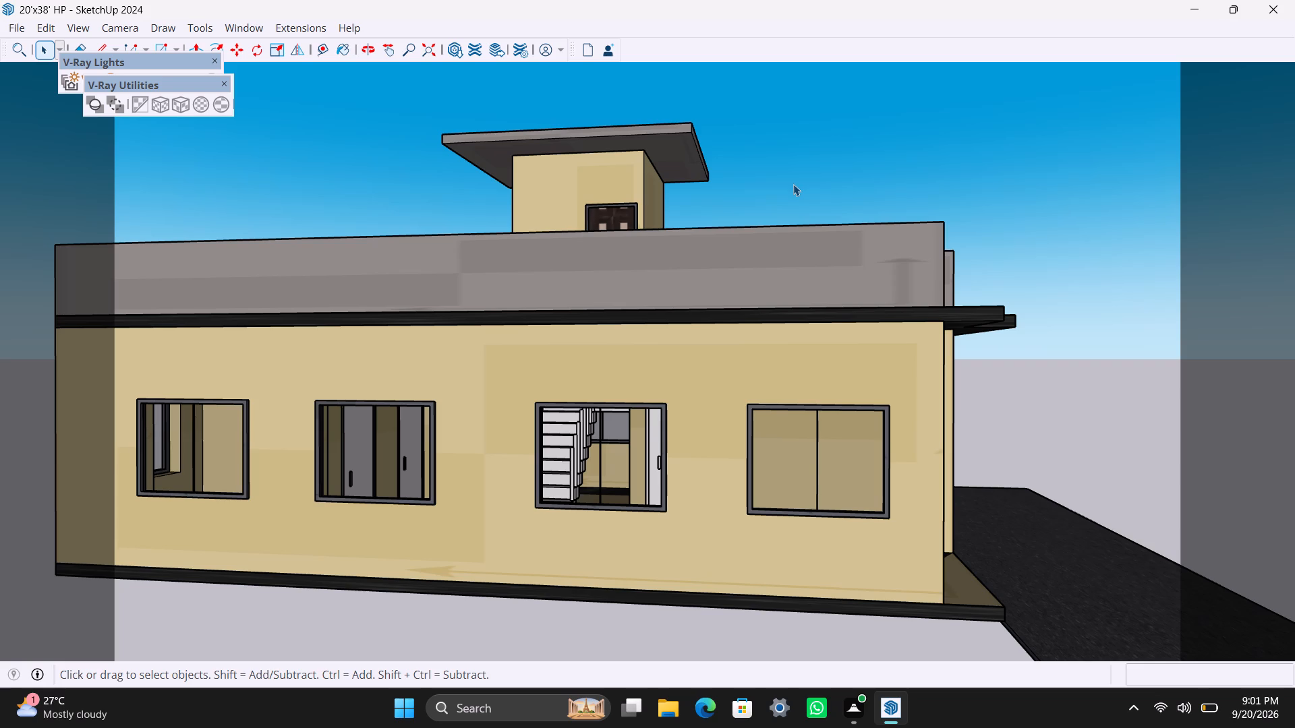
scroll(794, 184, "down", 3)
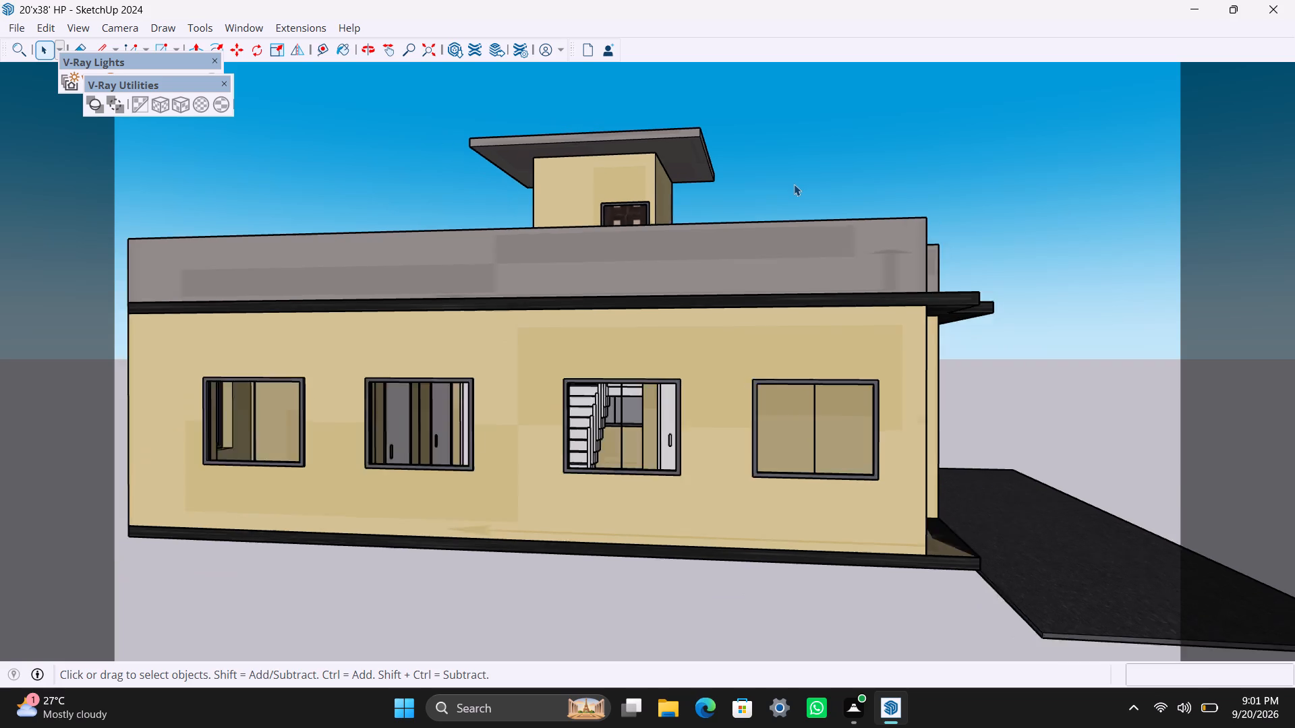
scroll(804, 183, "up", 2)
scroll(963, 425, "up", 1)
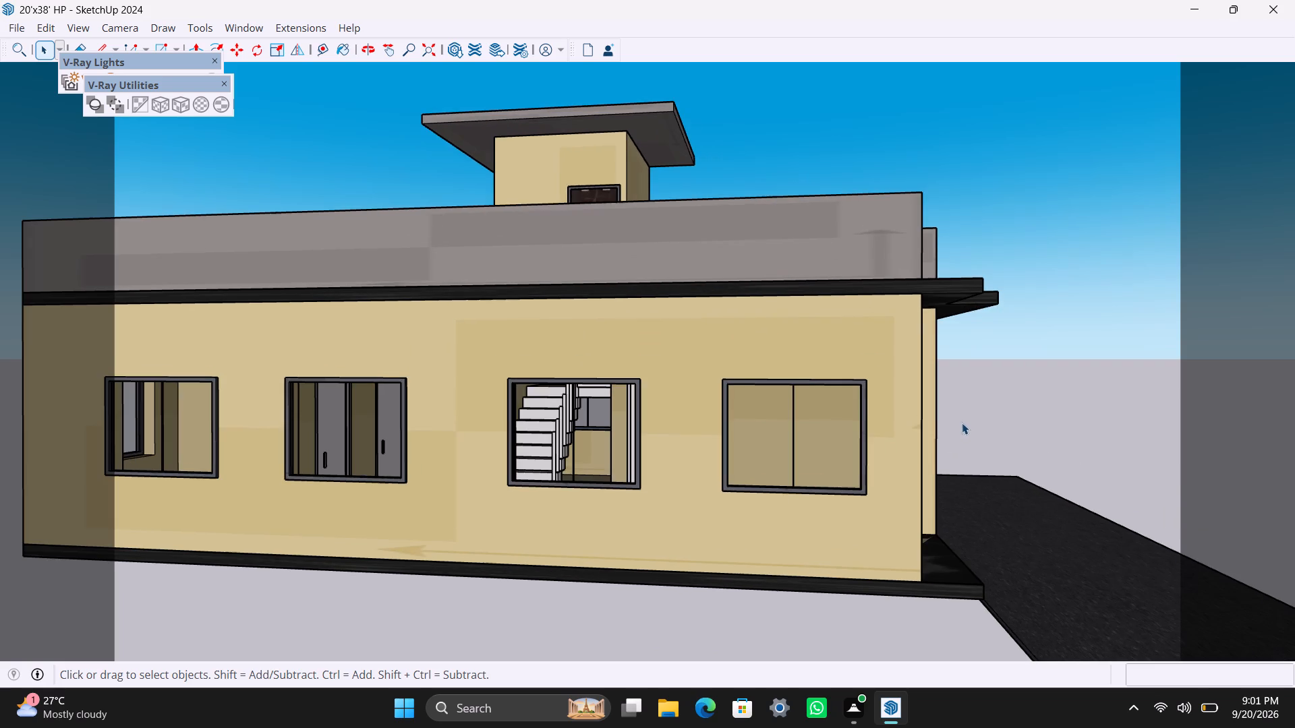
scroll(959, 415, "down", 2)
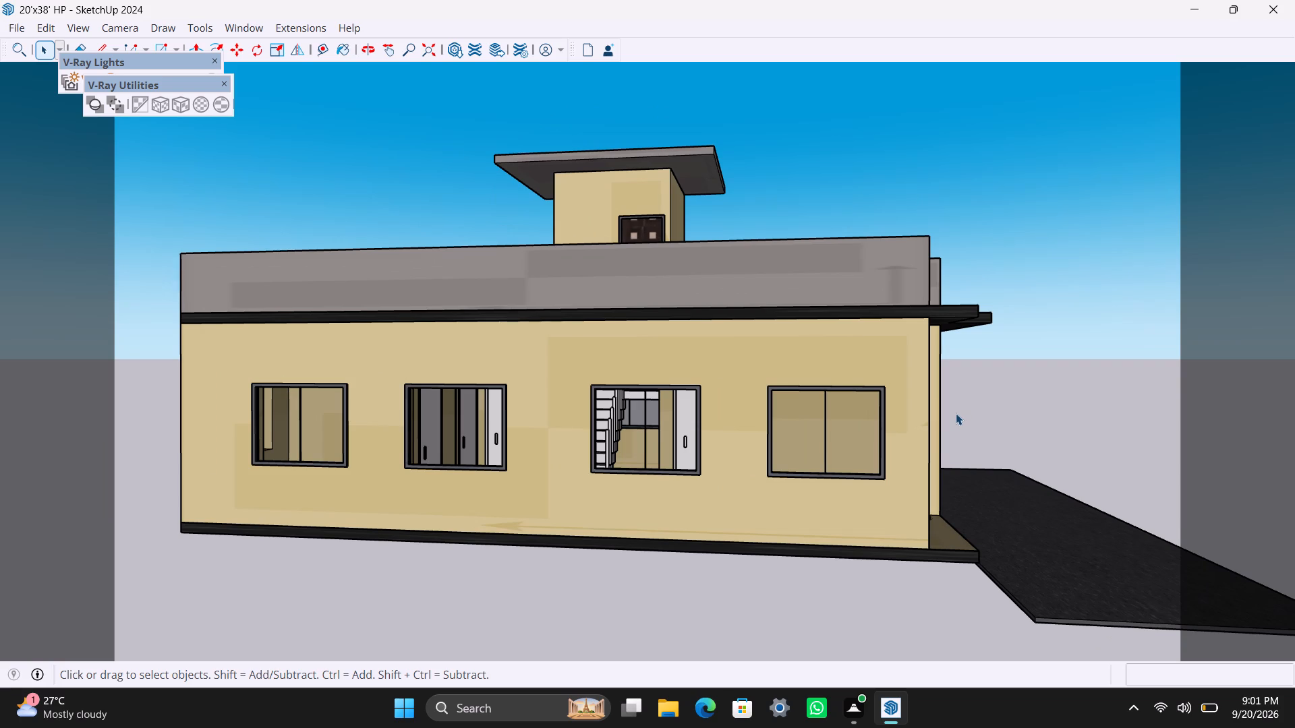
scroll(956, 413, "up", 1)
scroll(955, 413, "down", 2)
scroll(954, 413, "up", 2)
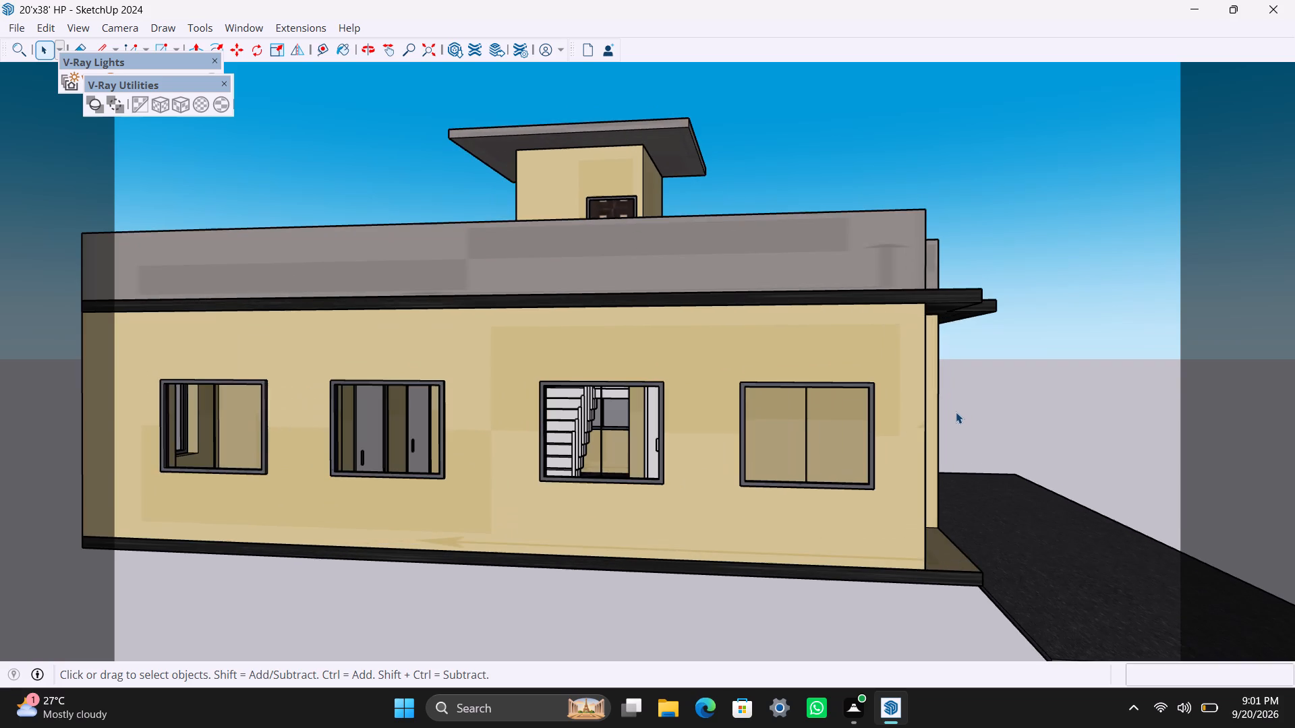
scroll(956, 412, "down", 2)
Examine the front facade and the corner towards the stair tower, including the louvred ventilator, windows and road.
middle_click_drag(953, 412, 401, 495)
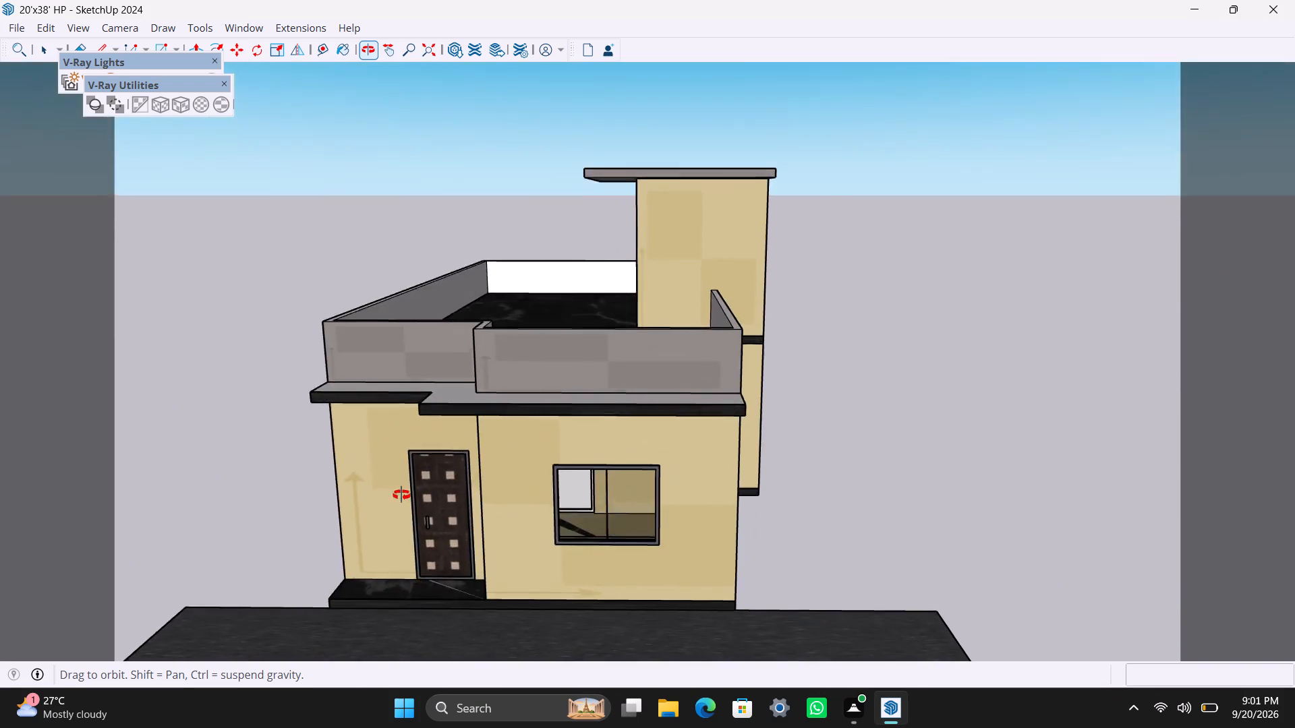
middle_click_drag(401, 495, 160, 411)
scroll(681, 326, "down", 4)
middle_click_drag(589, 364, 759, 435)
scroll(745, 430, "up", 4)
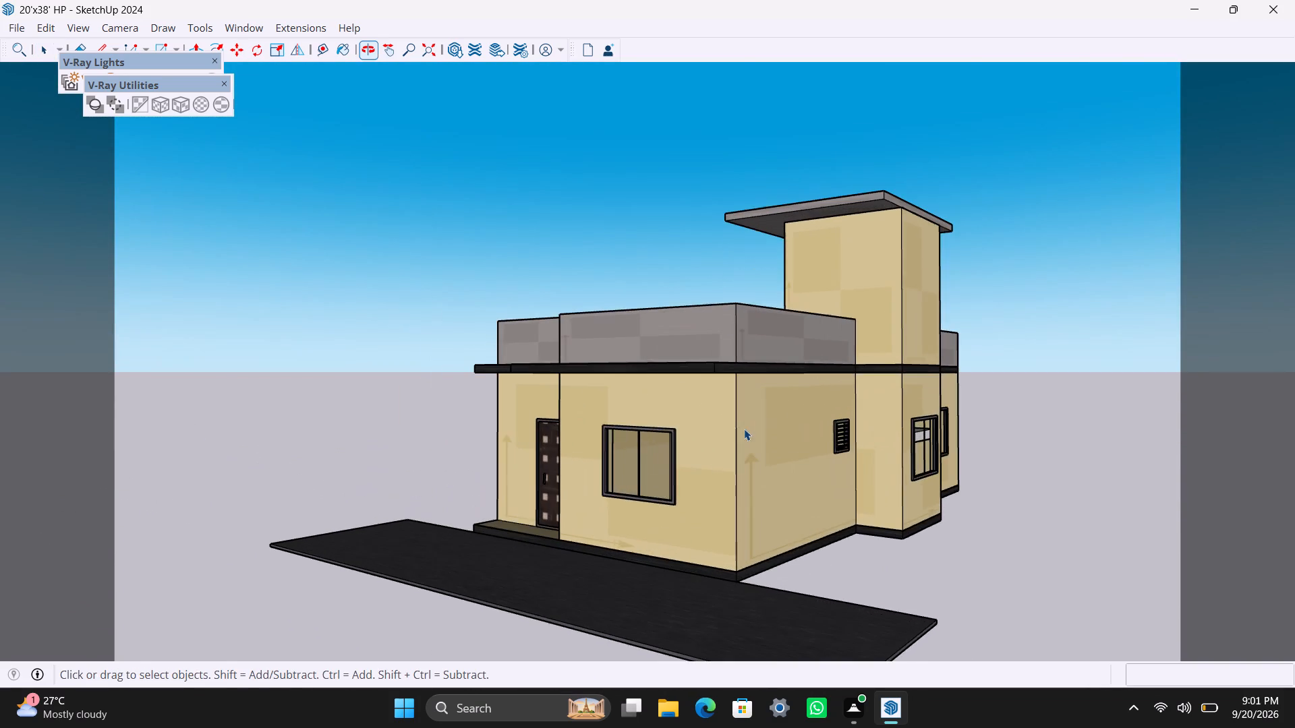
middle_click_drag(727, 394, 646, 360)
scroll(650, 355, "up", 3)
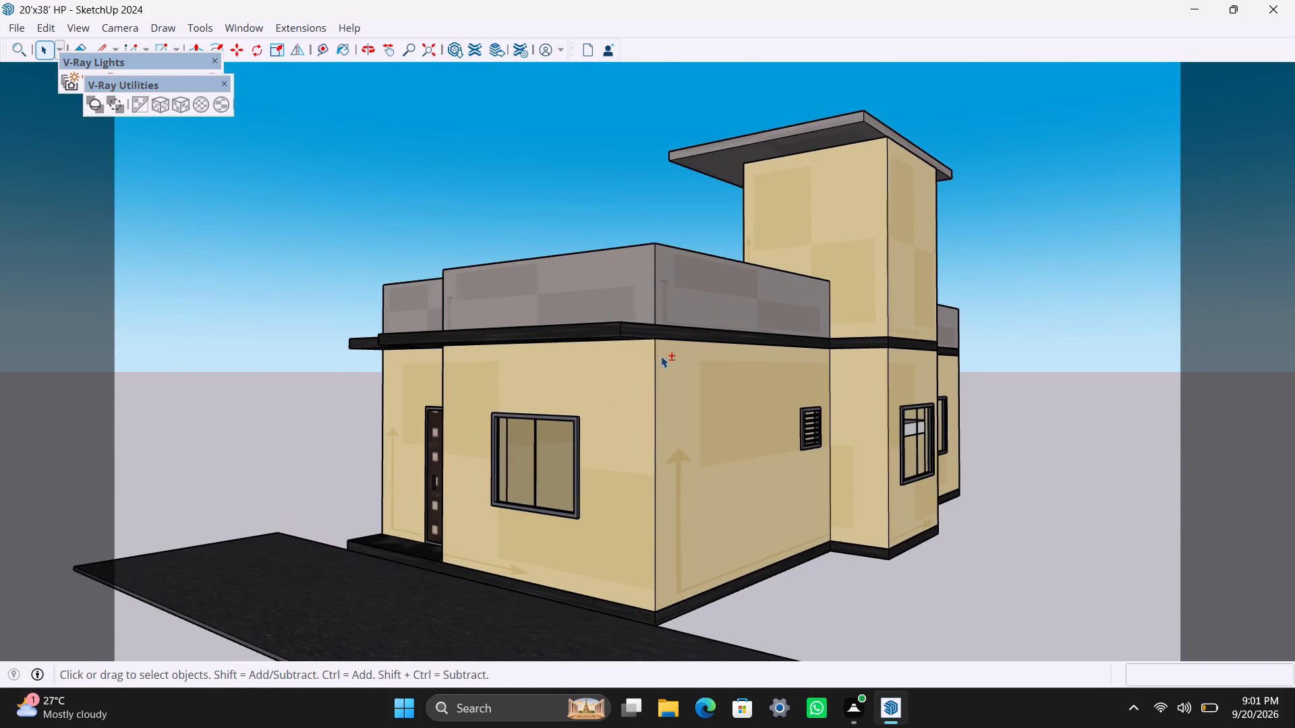
middle_click_drag(662, 355, 691, 330, "shift")
scroll(683, 333, "up", 4)
scroll(672, 342, "down", 8)
scroll(672, 339, "up", 3)
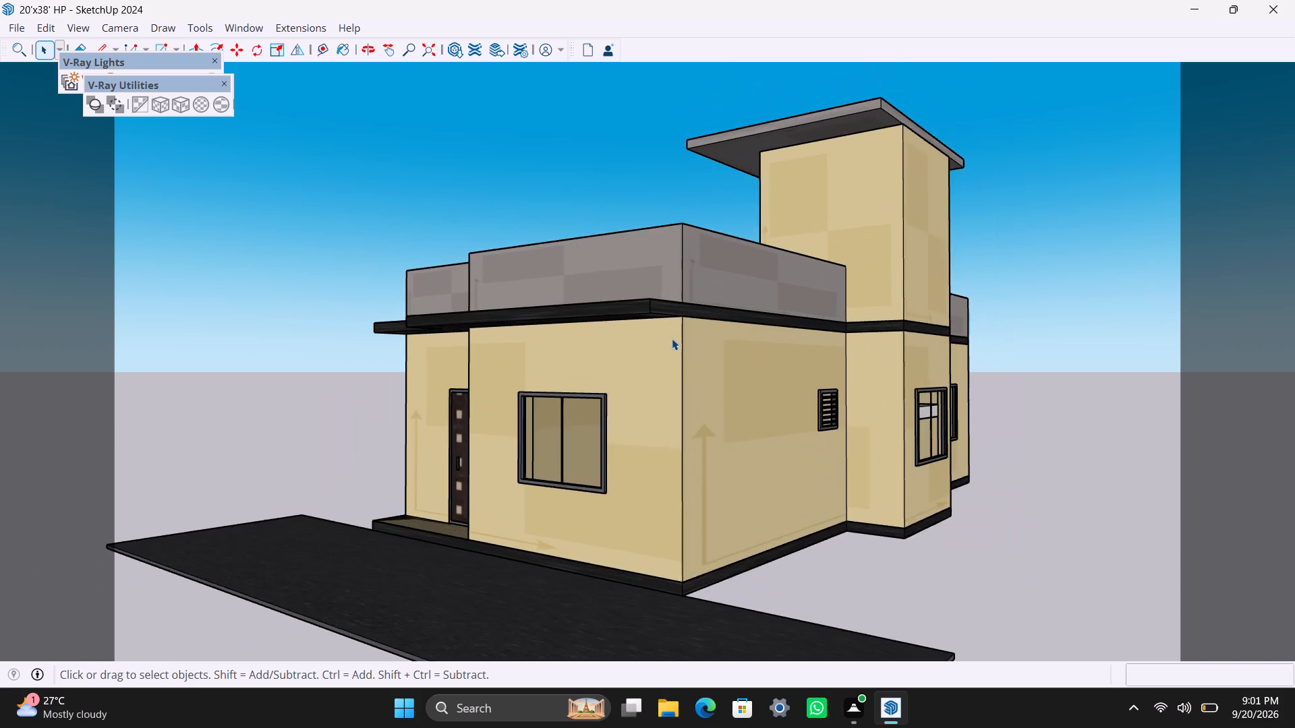
scroll(672, 334, "up", 4)
scroll(671, 331, "down", 9)
scroll(671, 330, "up", 4)
Check the corner between the front door and the four side windows, with the roof overhang and parapet above it.
middle_click_drag(659, 330, 817, 356)
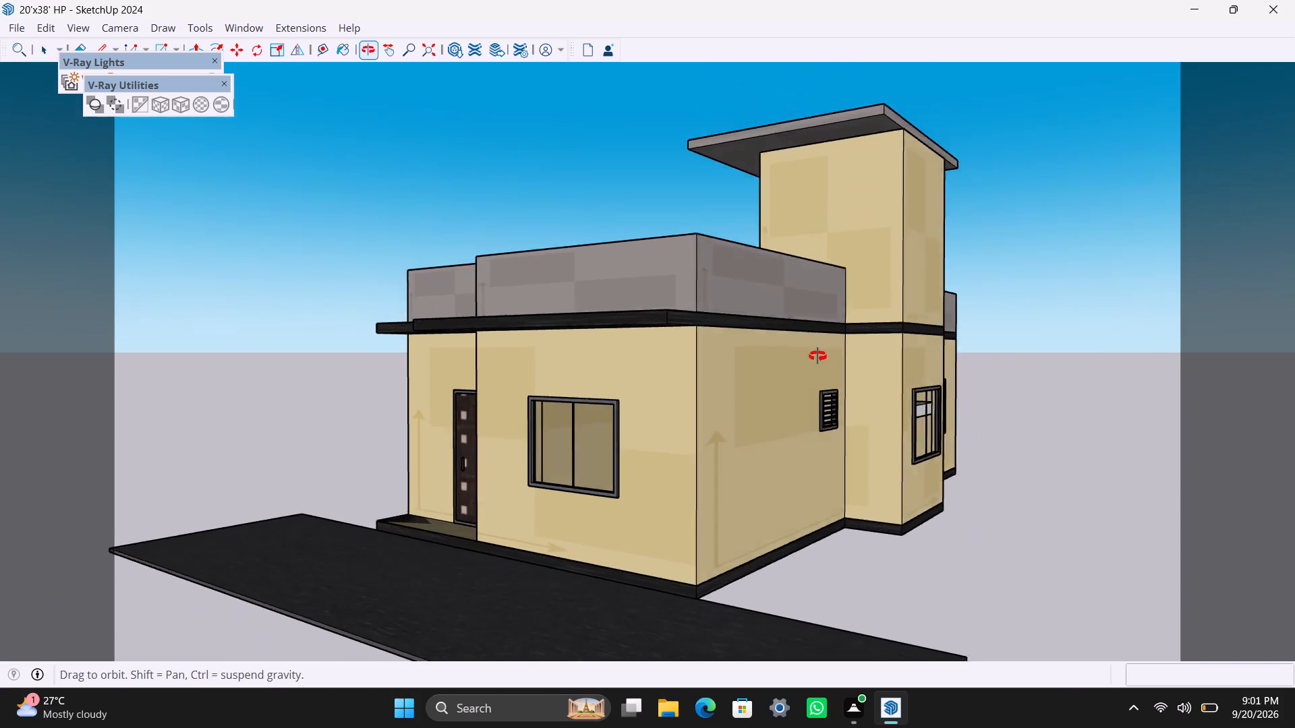
middle_click_drag(817, 356, 1203, 379)
scroll(664, 359, "up", 2)
middle_click_drag(606, 334, 498, 365, "shift")
scroll(498, 365, "up", 2)
middle_click_drag(612, 394, 625, 277)
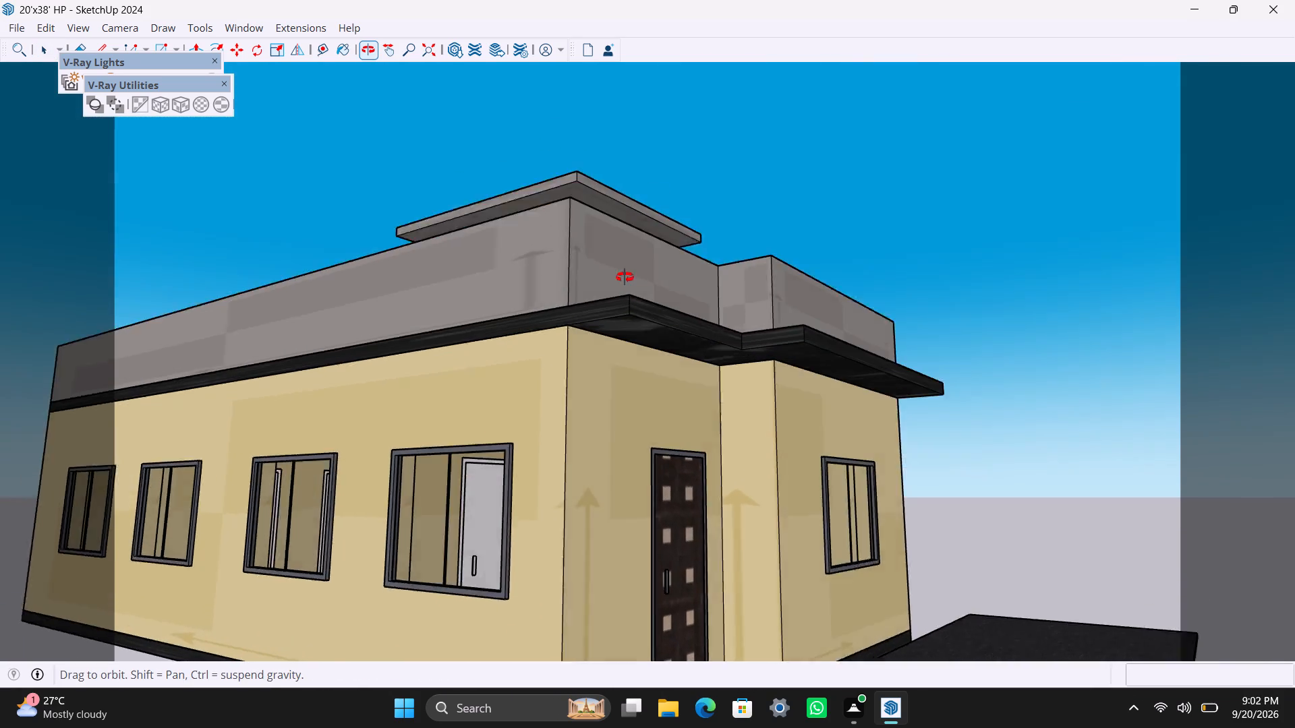
middle_click_drag(625, 277, 636, 362)
scroll(774, 354, "up", 1)
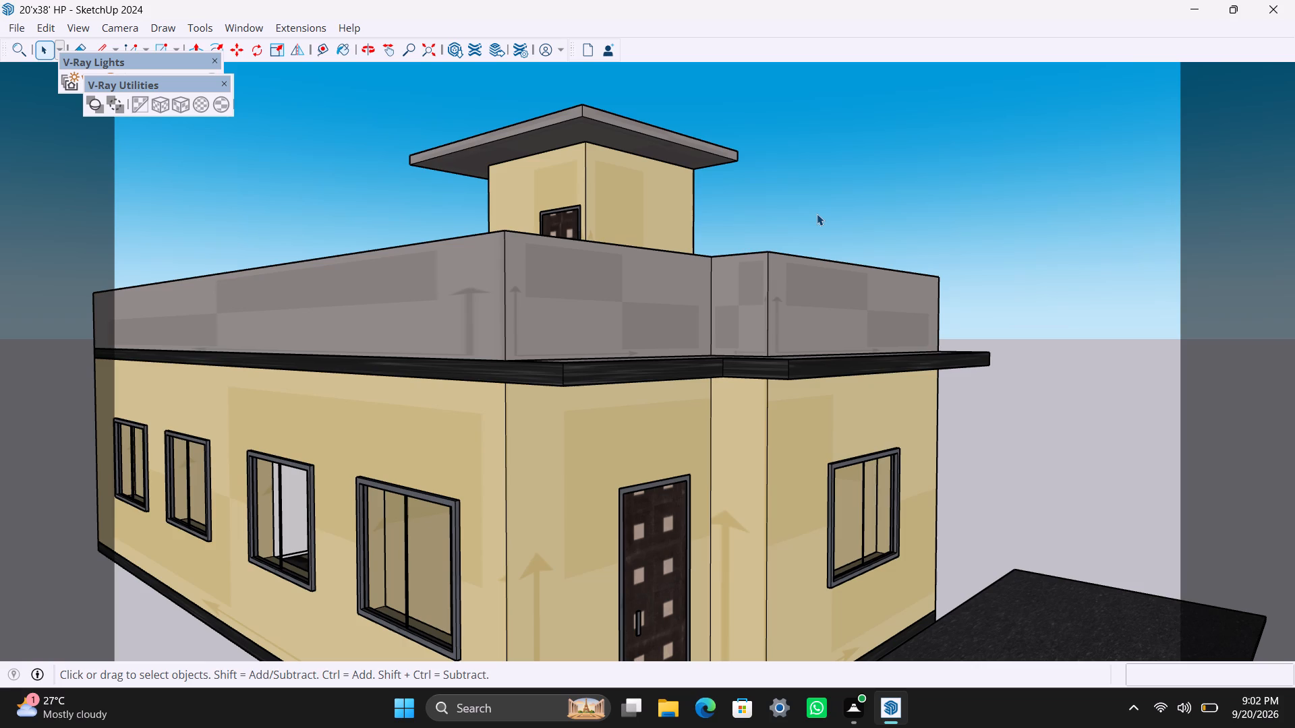
Review the front elevation with its road and the adjoining stair tower side from nearly level and slightly raised views.
scroll(820, 306, "down", 9)
middle_click_drag(772, 299, 430, 287)
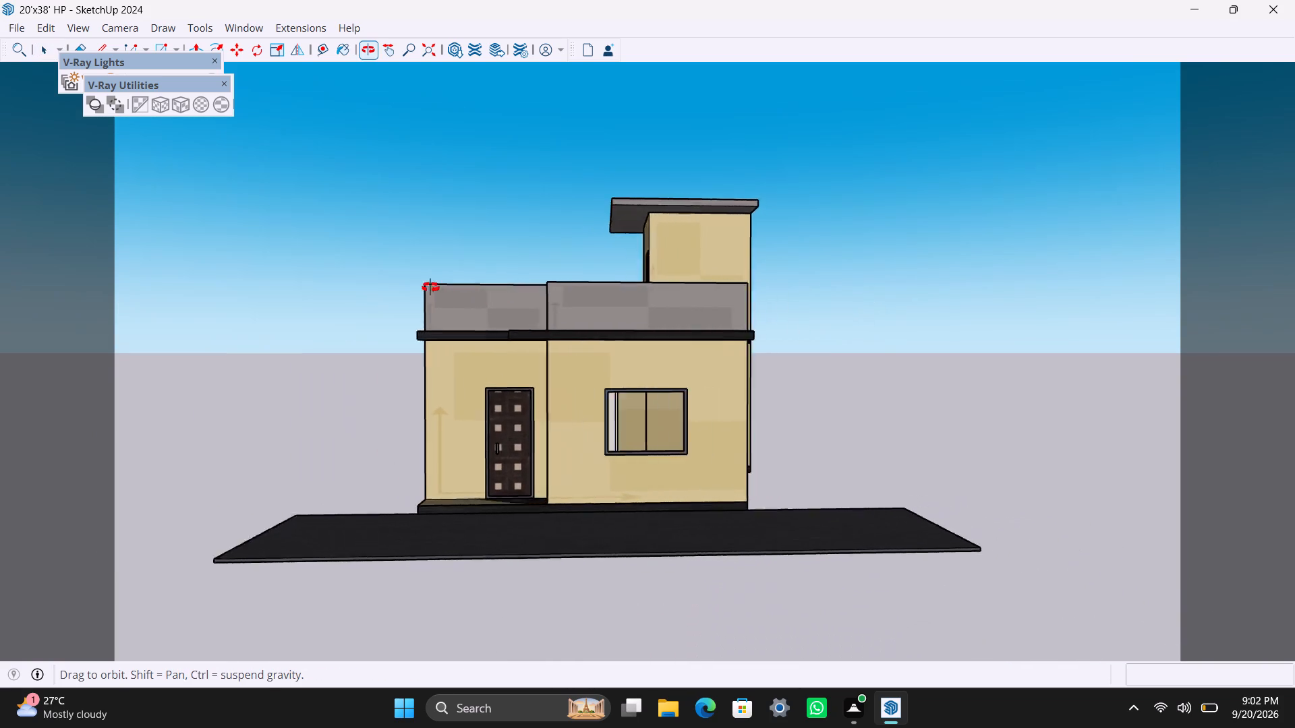
middle_click_drag(430, 287, 418, 287)
scroll(749, 416, "up", 3)
scroll(775, 380, "down", 3)
middle_click_drag(797, 427, 515, 485)
scroll(515, 461, "up", 3)
scroll(606, 355, "up", 2)
middle_click_drag(618, 360, 777, 385, "shift")
scroll(766, 377, "down", 3)
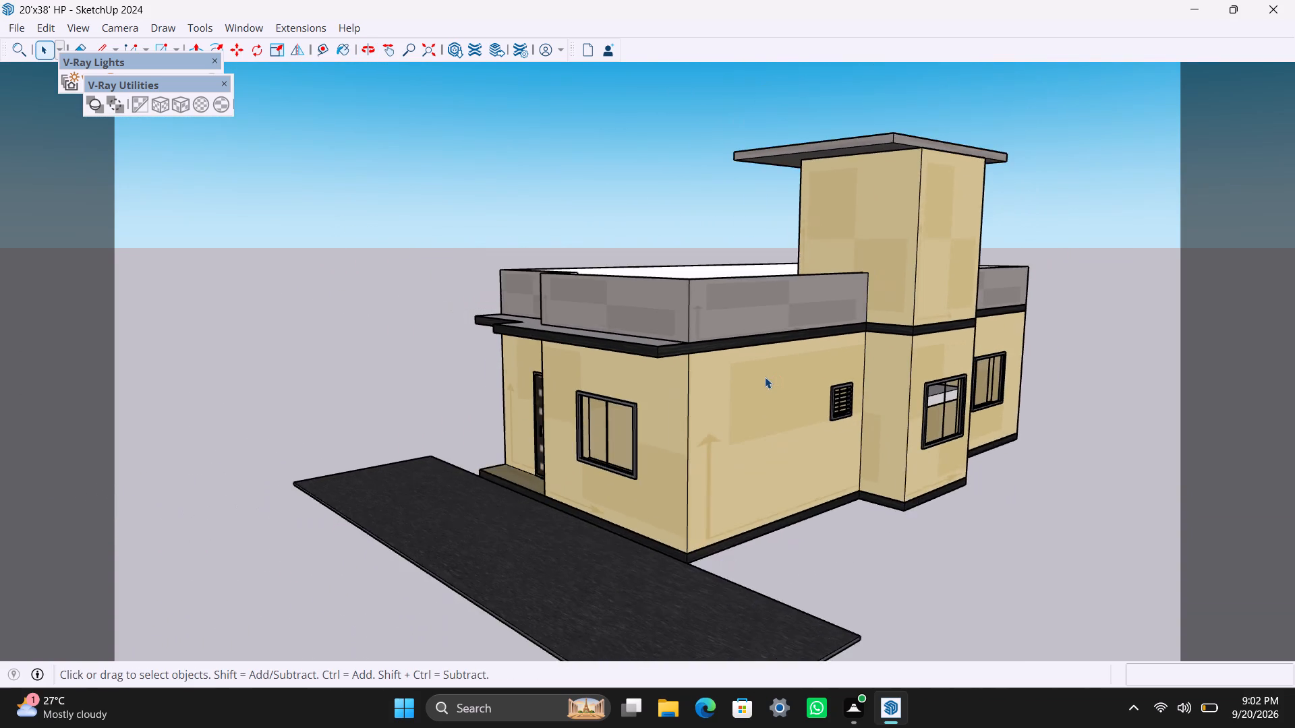
scroll(765, 377, "up", 2)
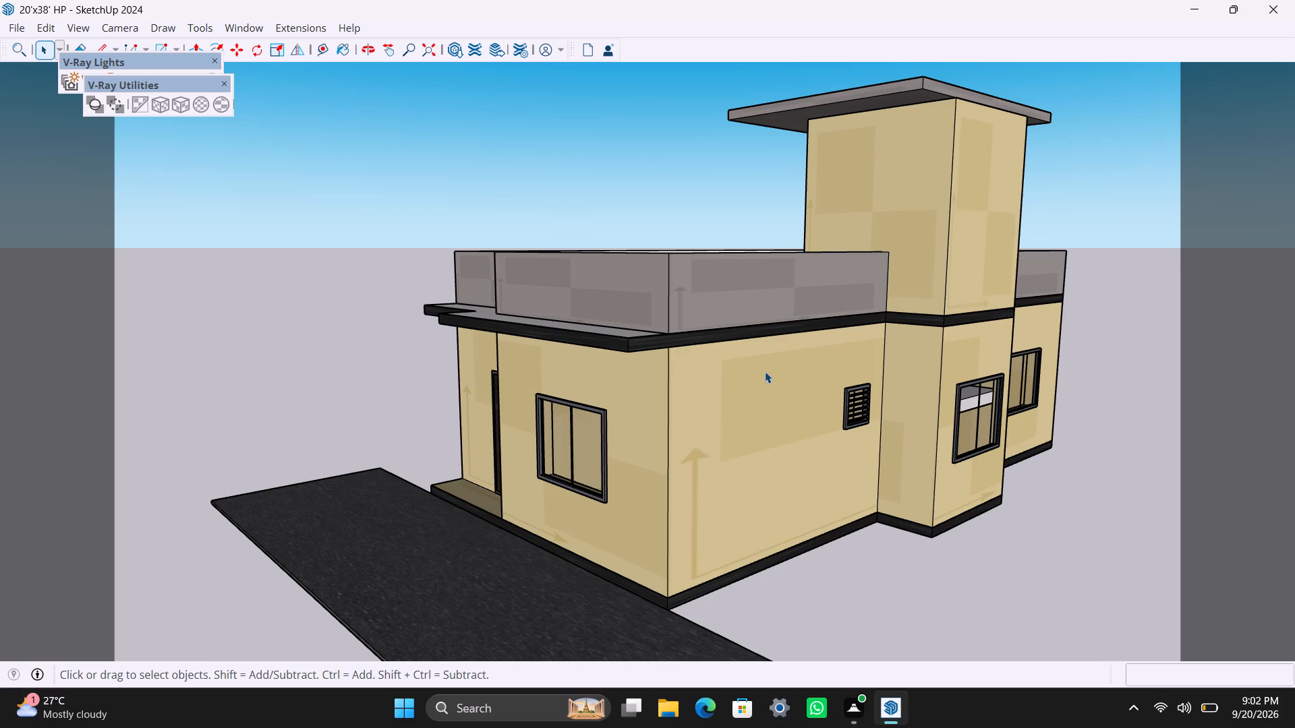
scroll(771, 382, "down", 5)
scroll(711, 456, "up", 5)
scroll(705, 420, "down", 4)
middle_click_drag(693, 421, 735, 448, "shift")
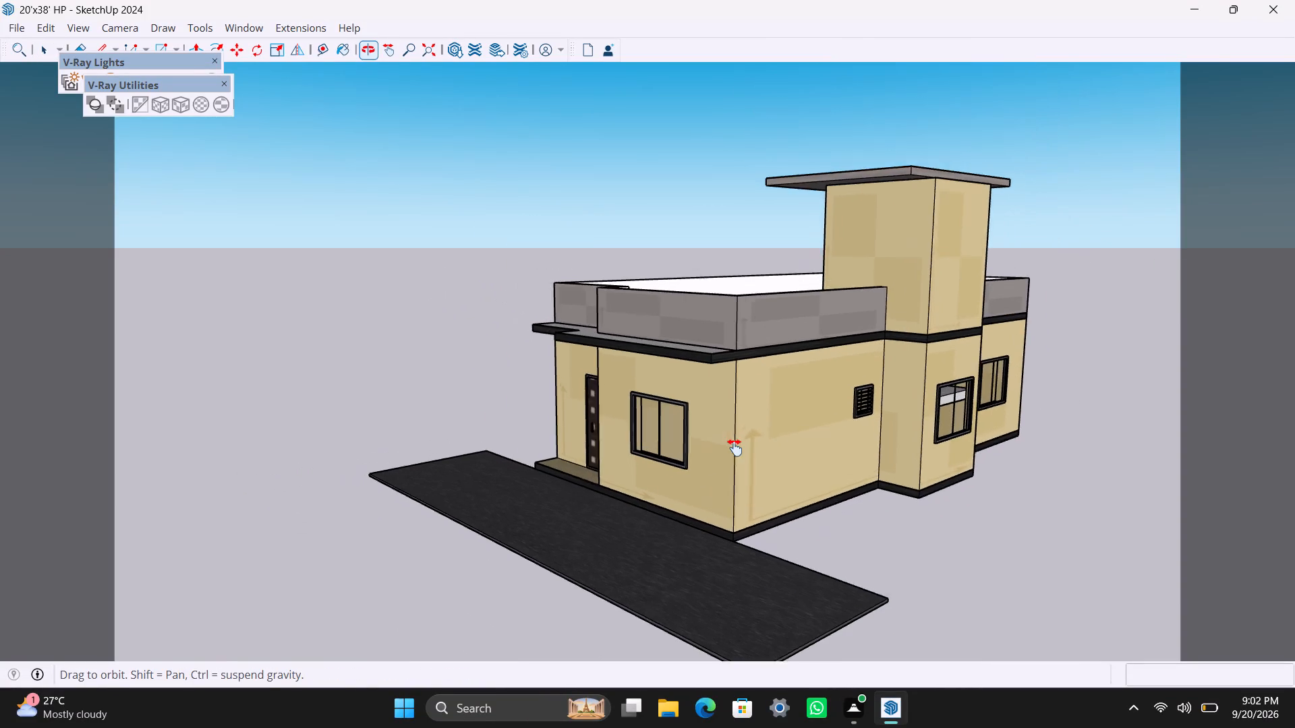
middle_click_drag(735, 448, 693, 427, "shift")
scroll(633, 408, "down", 2)
Inspect the terrace, stepped front parapet, front overhang and entrance from raised views.
middle_click_drag(606, 419, 1025, 478)
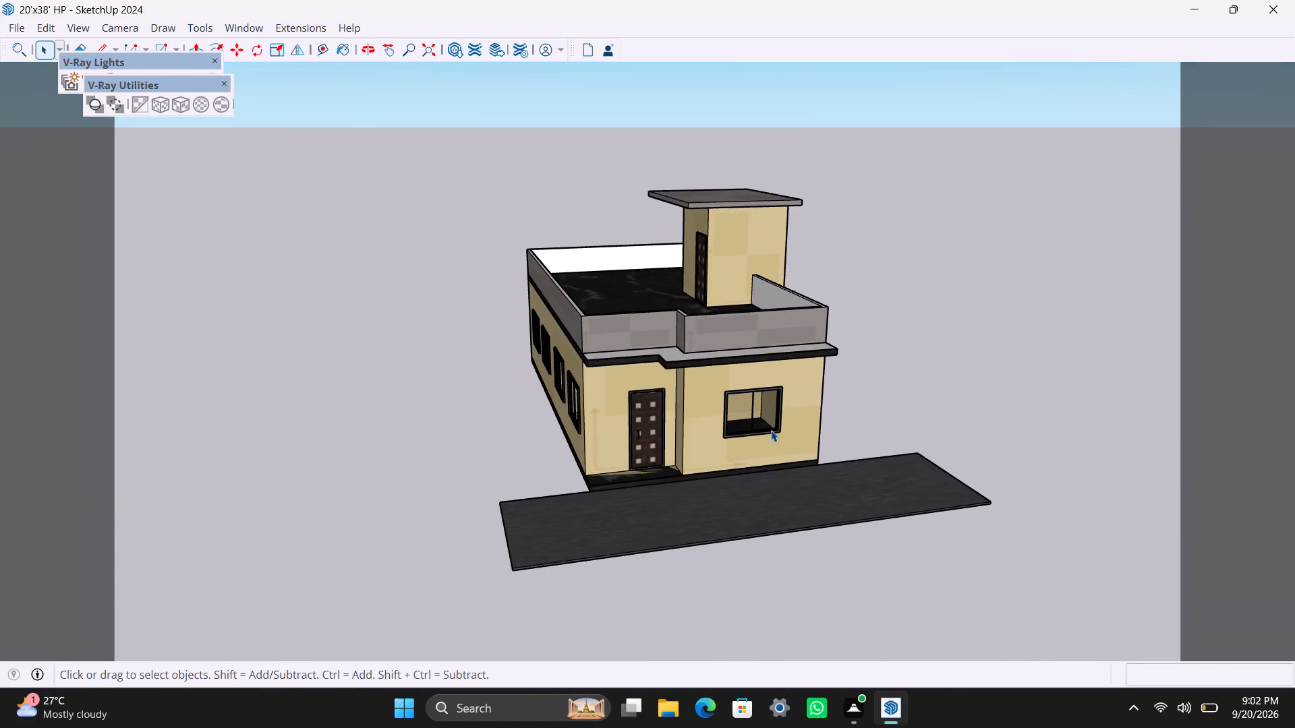
scroll(715, 396, "up", 5)
middle_click_drag(484, 362, 907, 400)
scroll(858, 309, "up", 3)
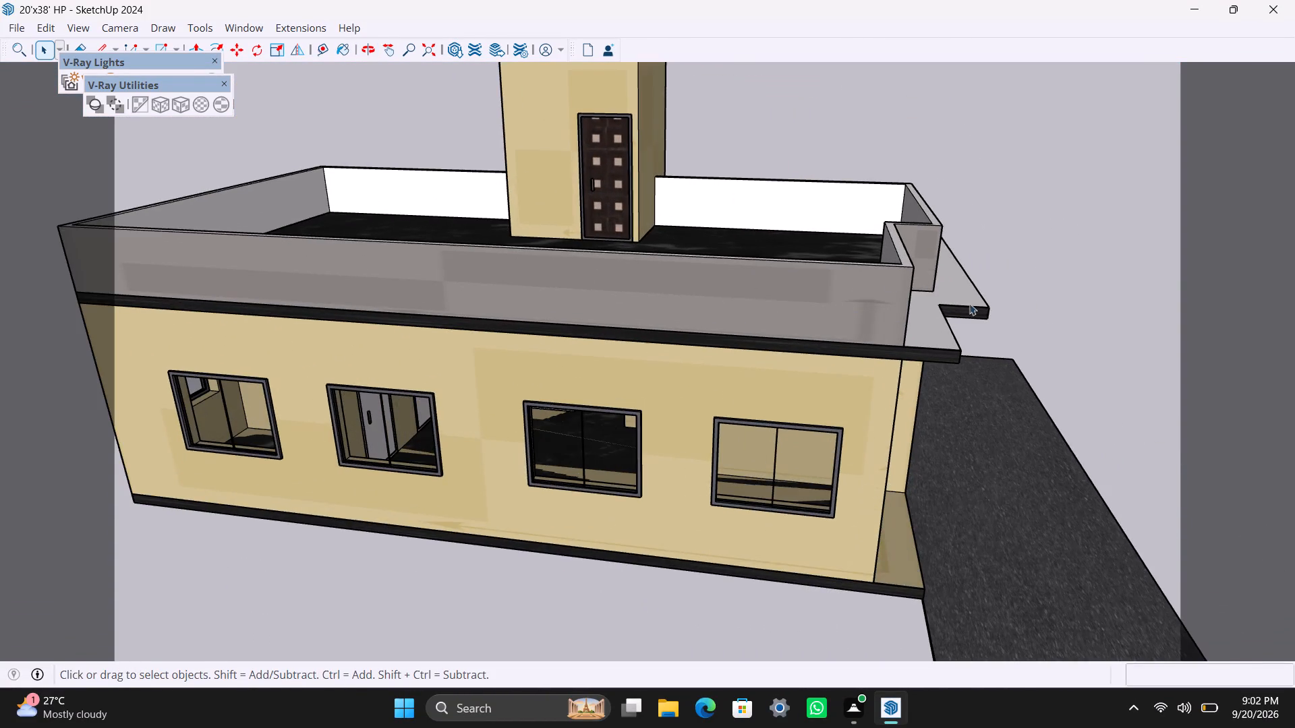
middle_click_drag(991, 321, 737, 360)
scroll(637, 355, "up", 3)
scroll(624, 311, "down", 4)
middle_click_drag(630, 281, 619, 301)
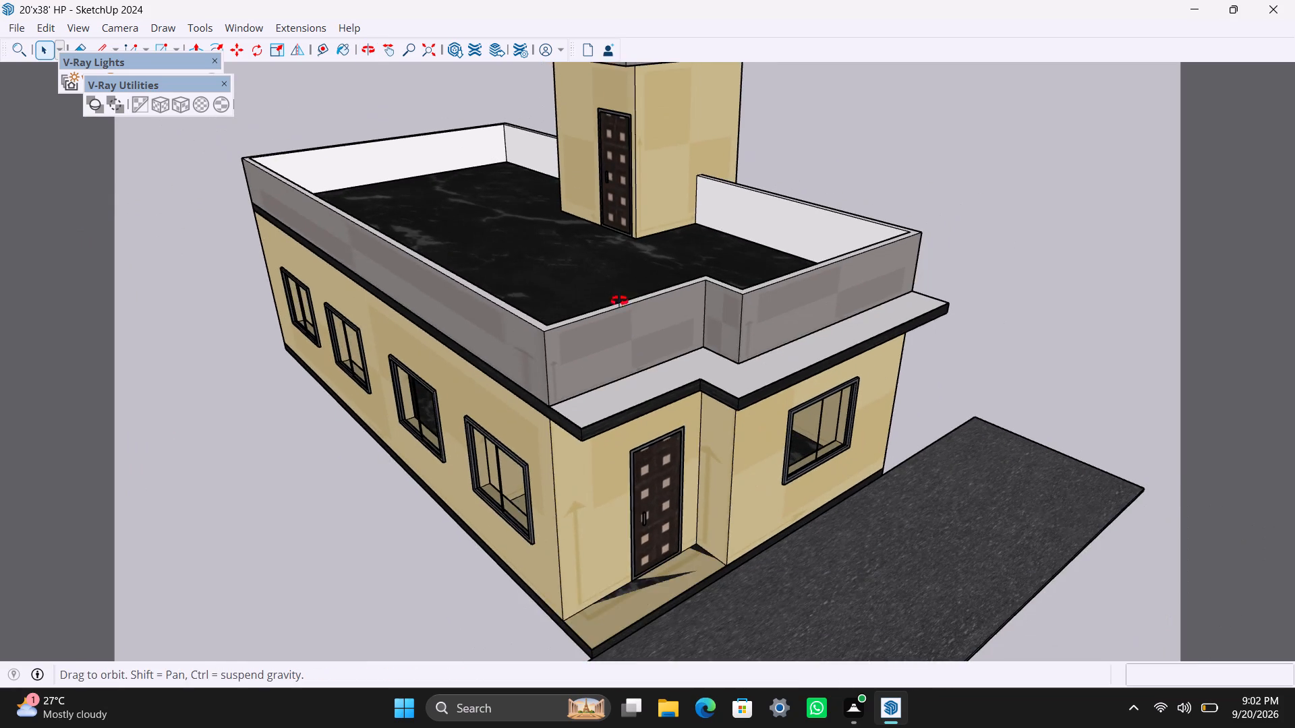
middle_click_drag(619, 301, 521, 388)
scroll(505, 493, "up", 5)
scroll(488, 414, "down", 5)
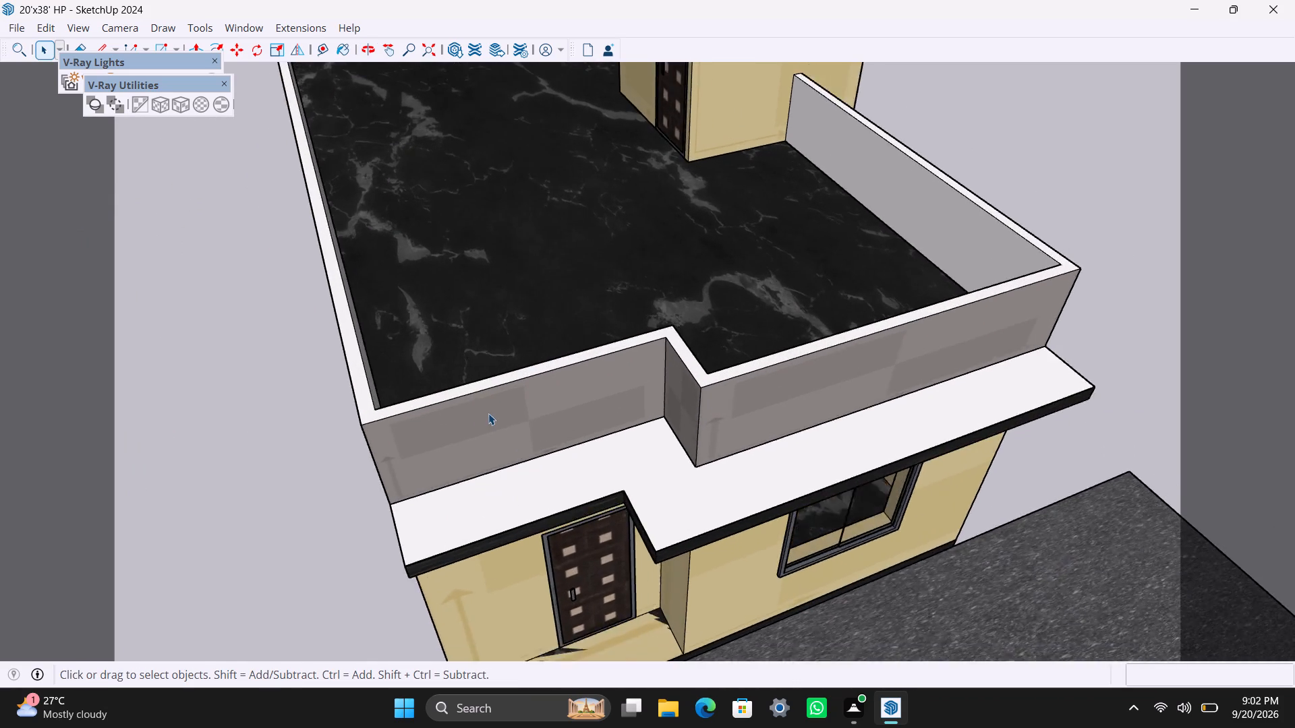
Save the house model.
key("ctrl+s")
key("space")
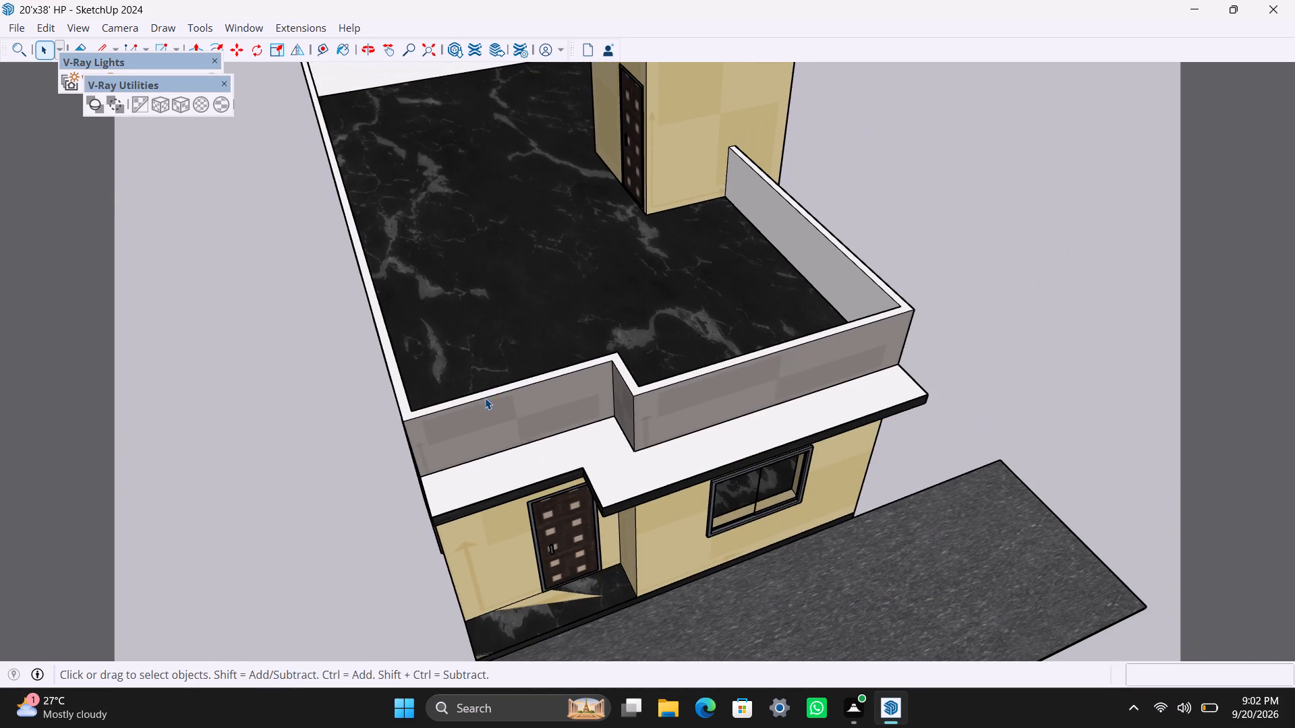
Examine the whole house from above, focusing on the marble terrace floor, parapet walls and stair tower roof.
scroll(485, 398, "down", 5)
scroll(502, 292, "down", 3)
middle_click_drag(480, 298, 645, 345)
scroll(616, 303, "down", 4)
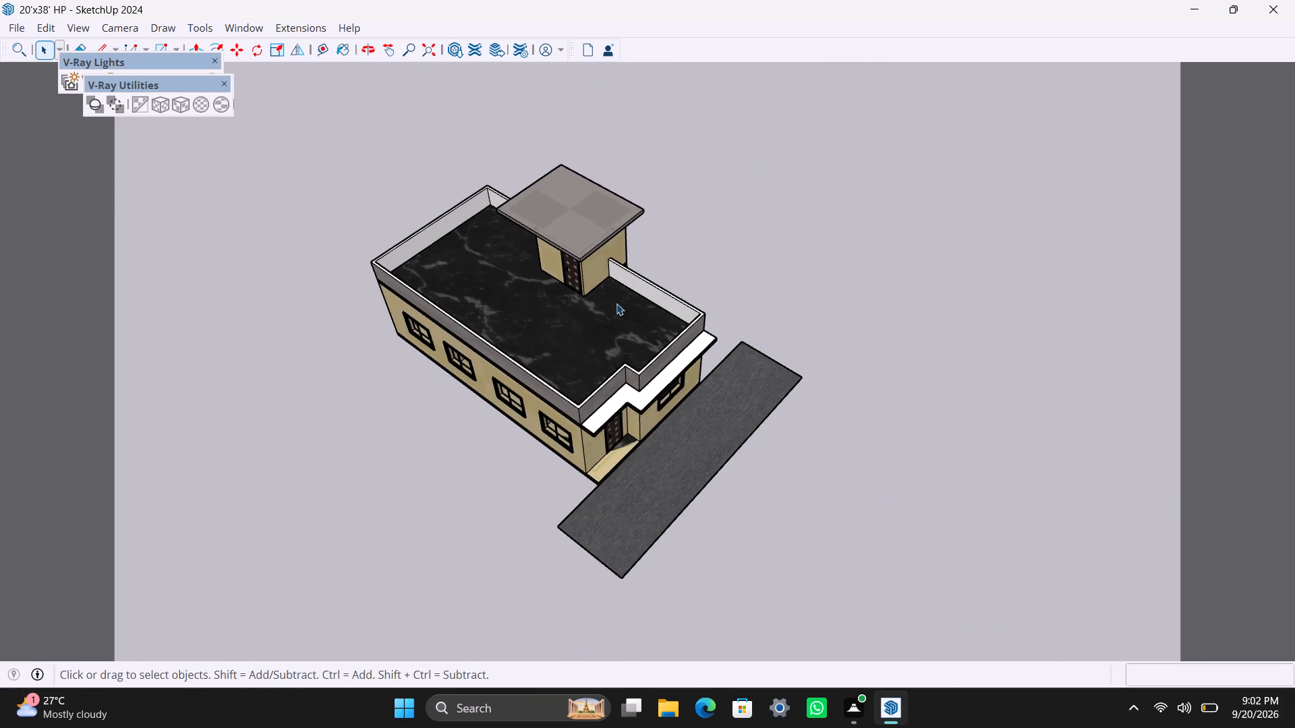
scroll(616, 303, "up", 2)
middle_click_drag(615, 303, 685, 333)
scroll(686, 365, "up", 3)
middle_click_drag(685, 377, 637, 353)
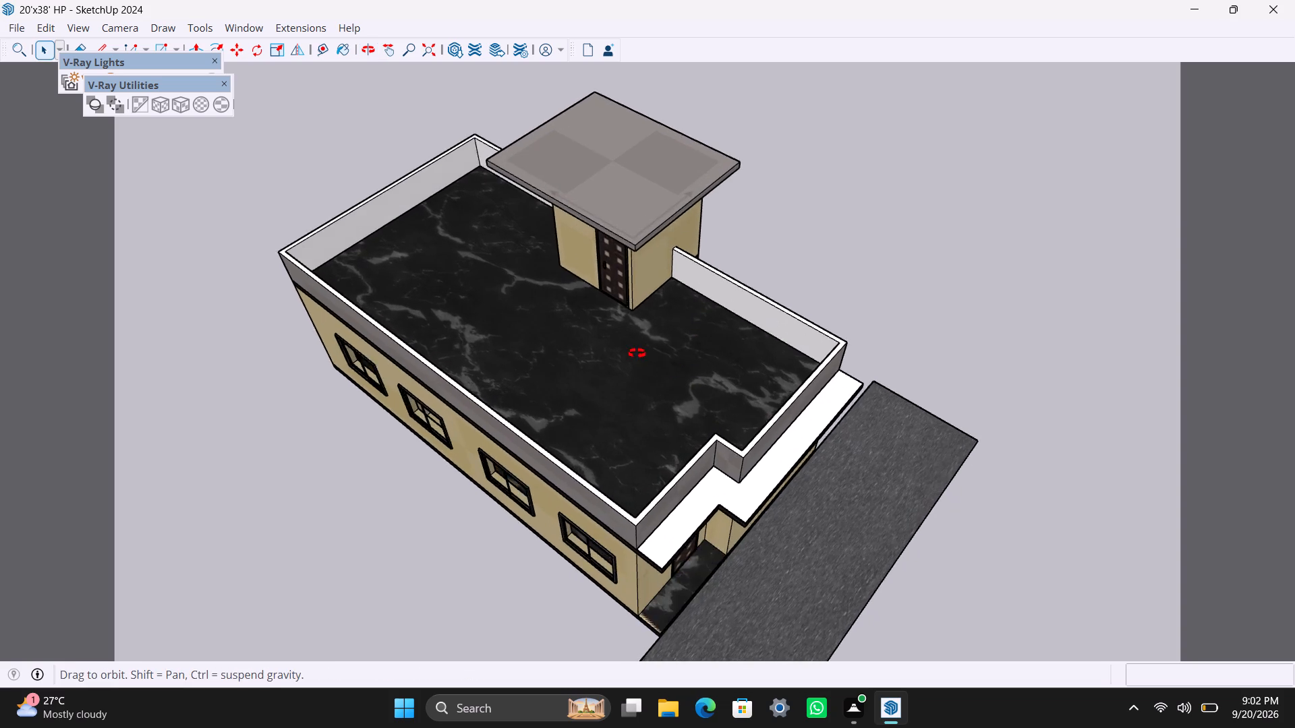
middle_click_drag(637, 353, 575, 346)
scroll(563, 330, "up", 5)
scroll(560, 311, "down", 4)
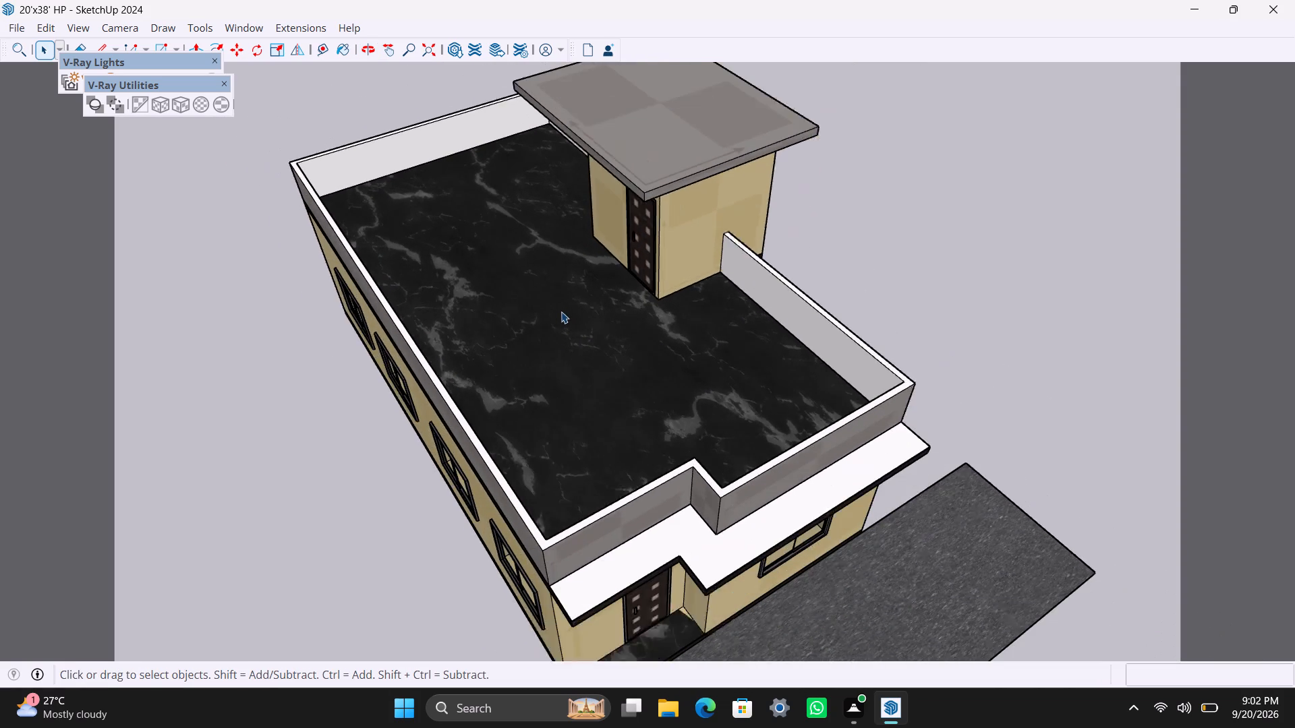
scroll(562, 307, "up", 3)
scroll(562, 307, "down", 3)
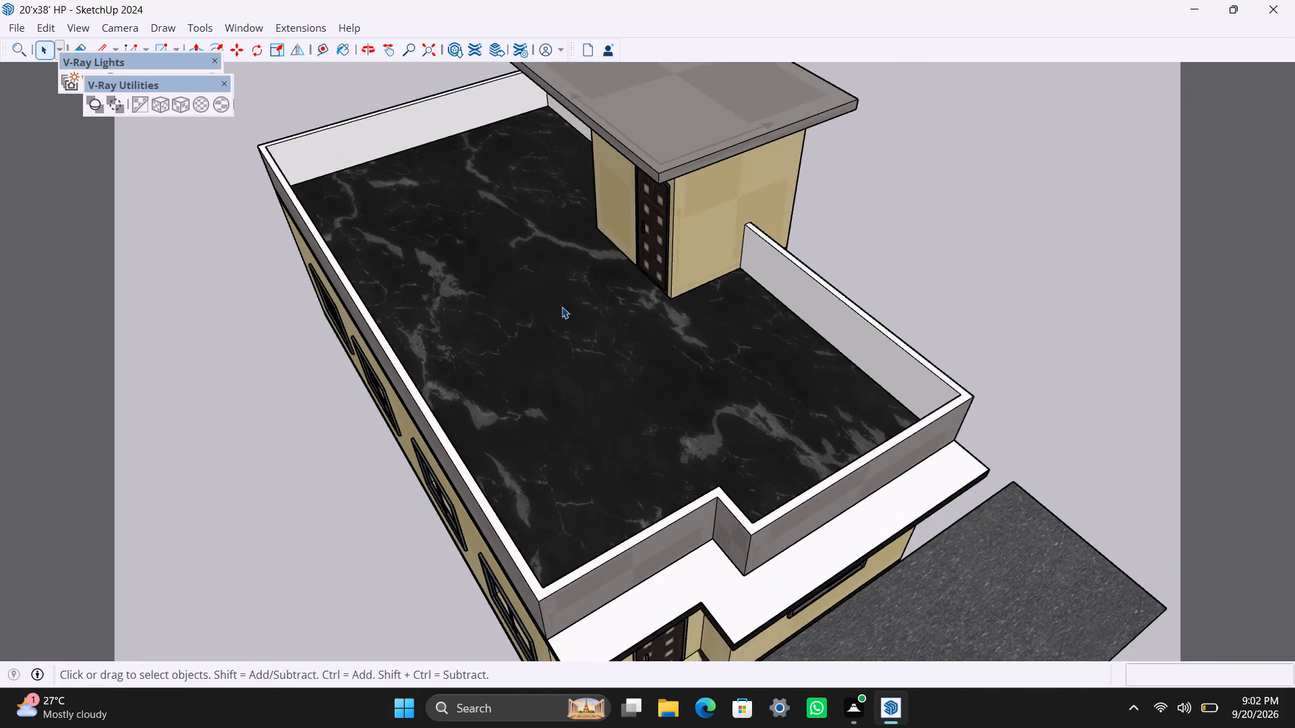
scroll(562, 307, "down", 6)
Inspect the ventilator side with the stair tower, parapet and front overhang from a raised viewpoint.
middle_click_drag(674, 307, 275, 366)
scroll(534, 387, "up", 3)
middle_click_drag(793, 428, 739, 393)
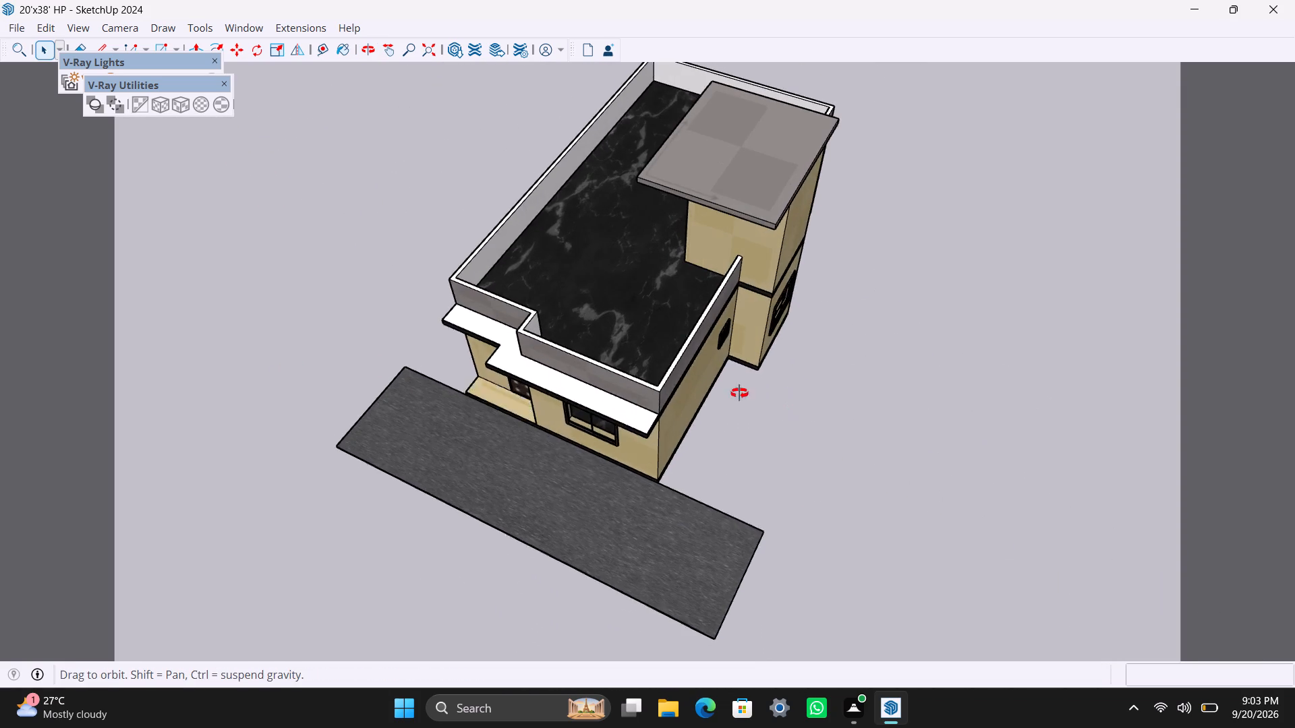
middle_click_drag(739, 393, 601, 269)
scroll(606, 278, "up", 4)
middle_click_drag(608, 335, 682, 392, "shift")
scroll(667, 380, "up", 3)
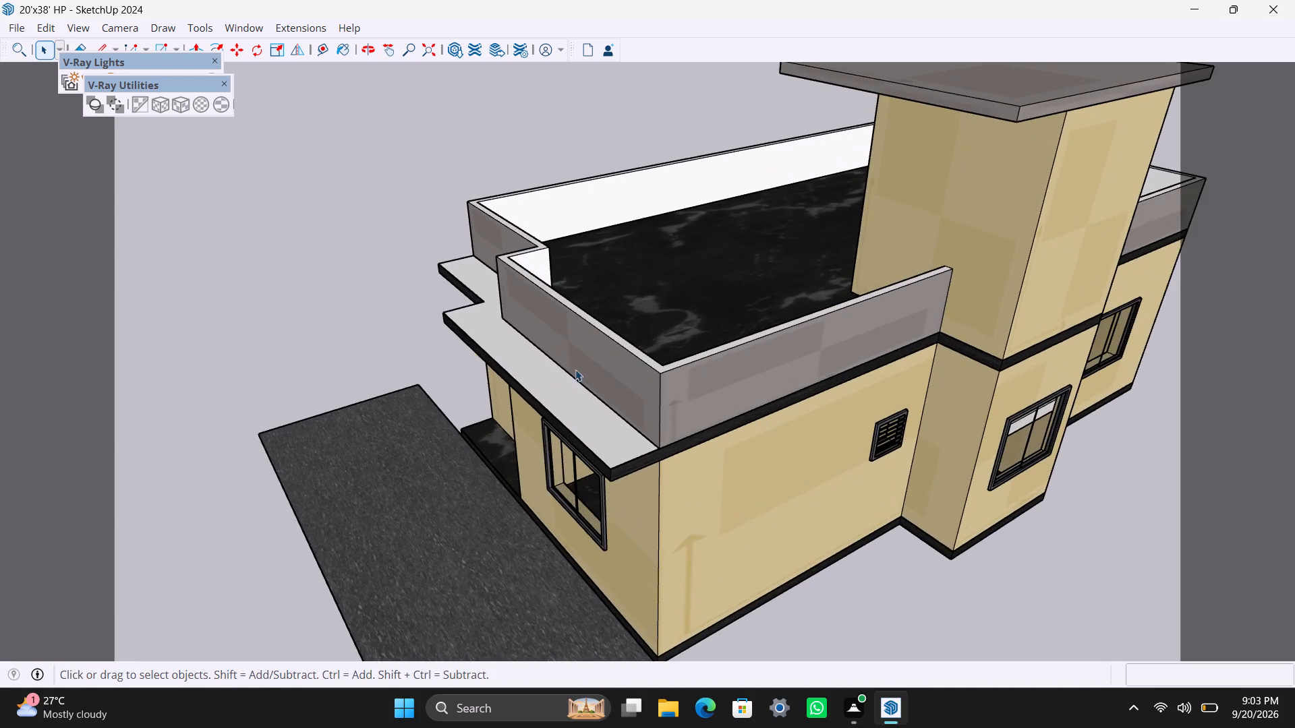
Examine the terrace, stair tower door and front entrance corner from high above at varying distances.
middle_click_drag(575, 369, 1143, 472)
scroll(737, 361, "down", 4)
middle_click_drag(560, 420, 653, 433)
scroll(627, 330, "down", 4)
middle_click_drag(653, 322, 604, 398, "shift")
scroll(607, 386, "up", 6)
scroll(643, 342, "down", 2)
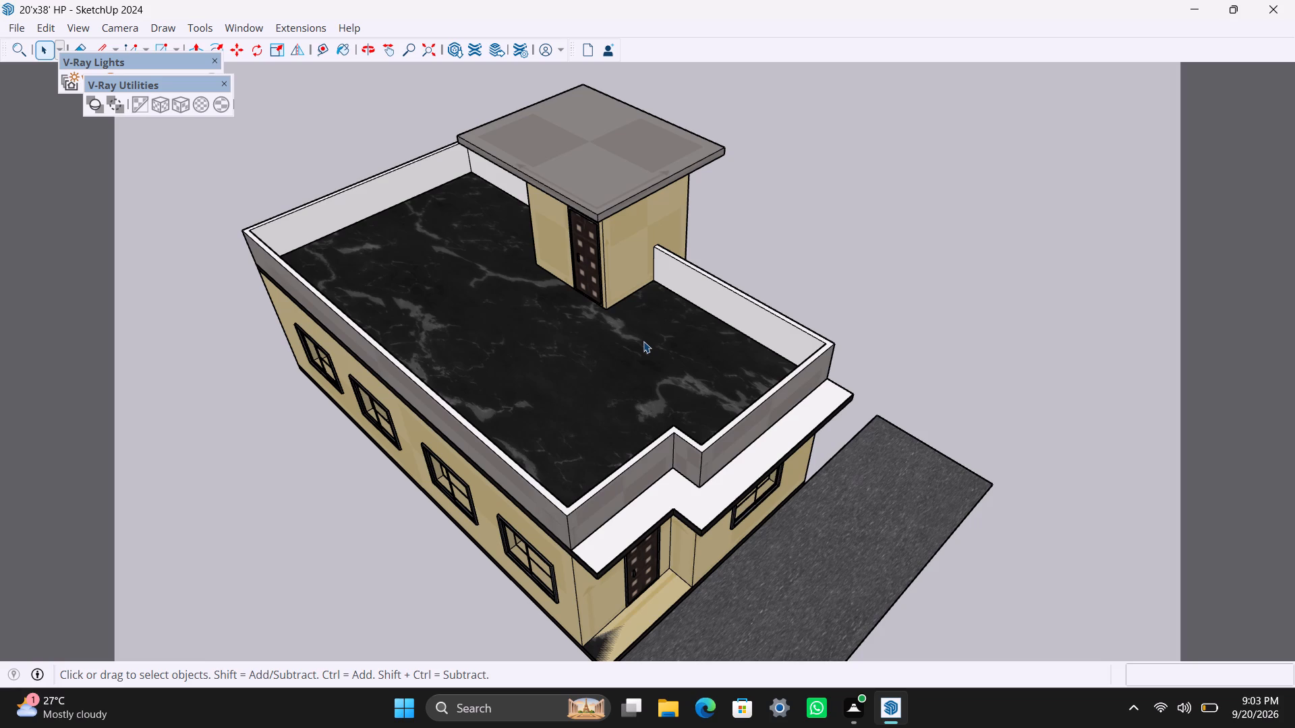
scroll(672, 340, "down", 4)
scroll(680, 336, "up", 8)
scroll(682, 329, "down", 3)
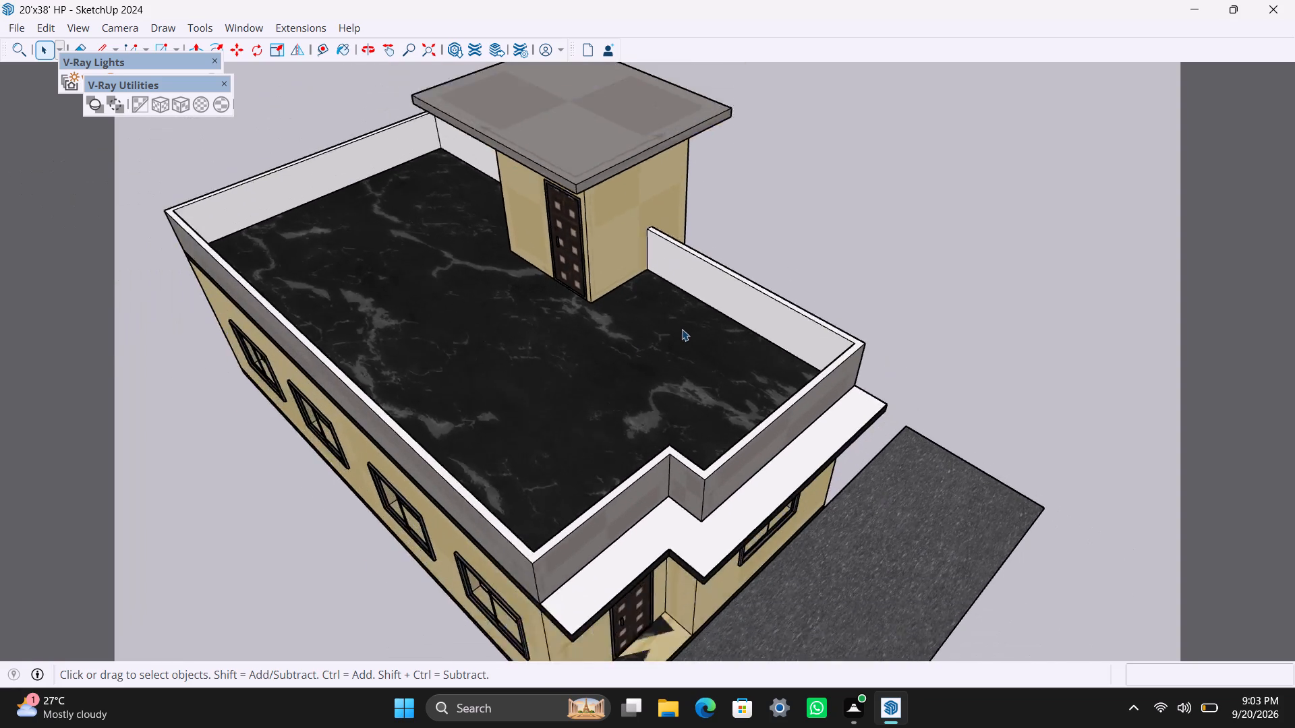
scroll(682, 329, "down", 4)
scroll(682, 329, "up", 3)
Check the front facade and the four-window side together with the terrace from lower raised angles.
middle_click_drag(676, 336, 639, 280)
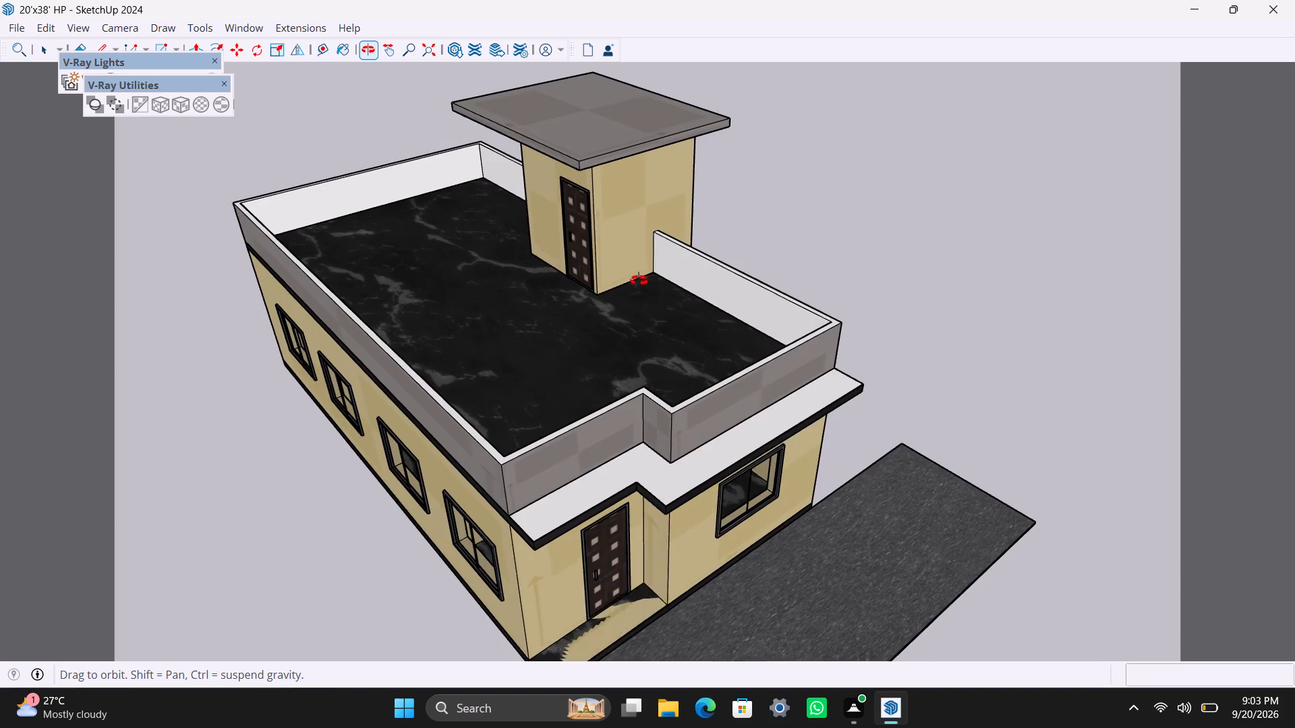
middle_click_drag(639, 280, 637, 241)
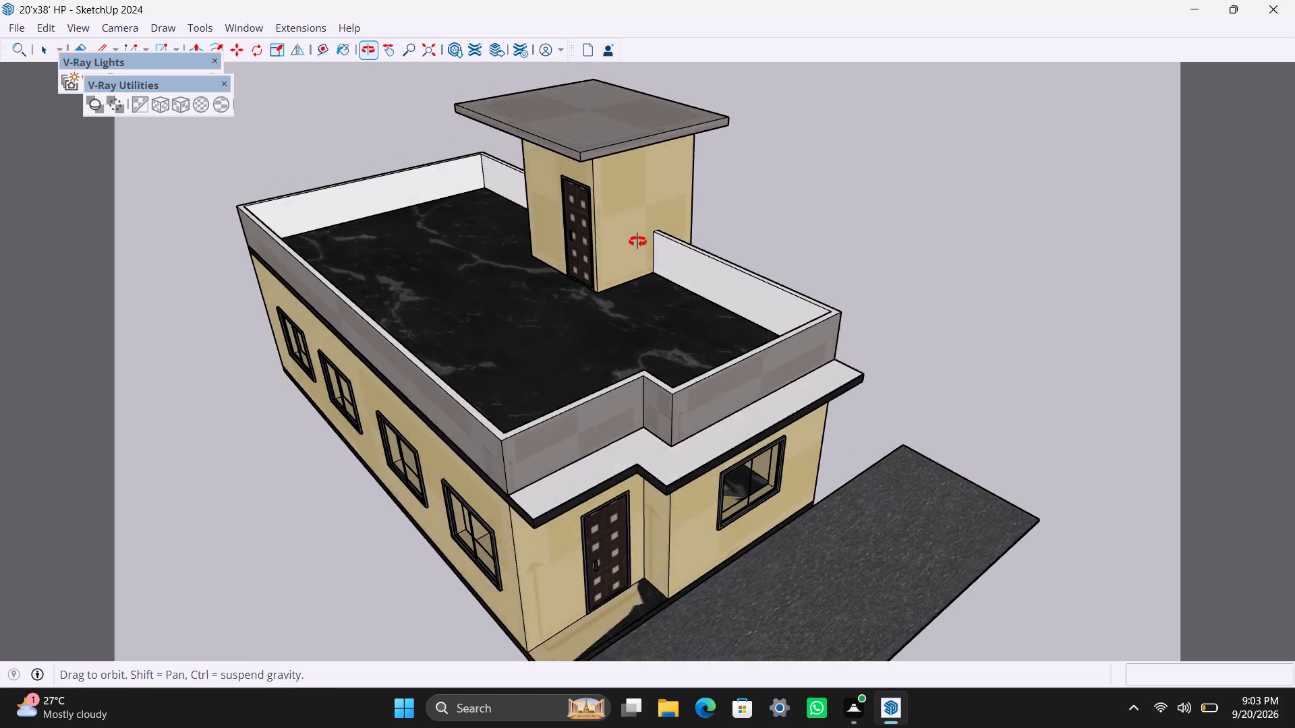
middle_click_drag(637, 241, 572, 239)
scroll(548, 314, "down", 4)
scroll(557, 355, "up", 5)
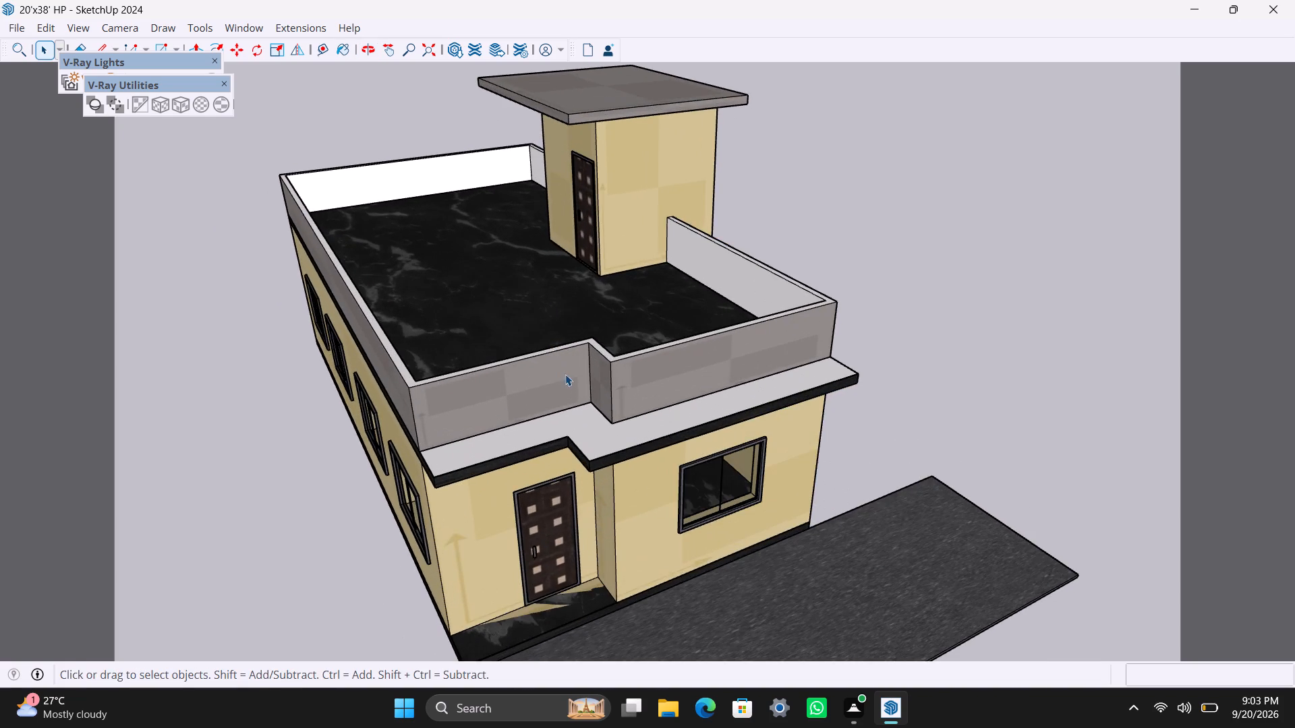
middle_click_drag(565, 374, 950, 425)
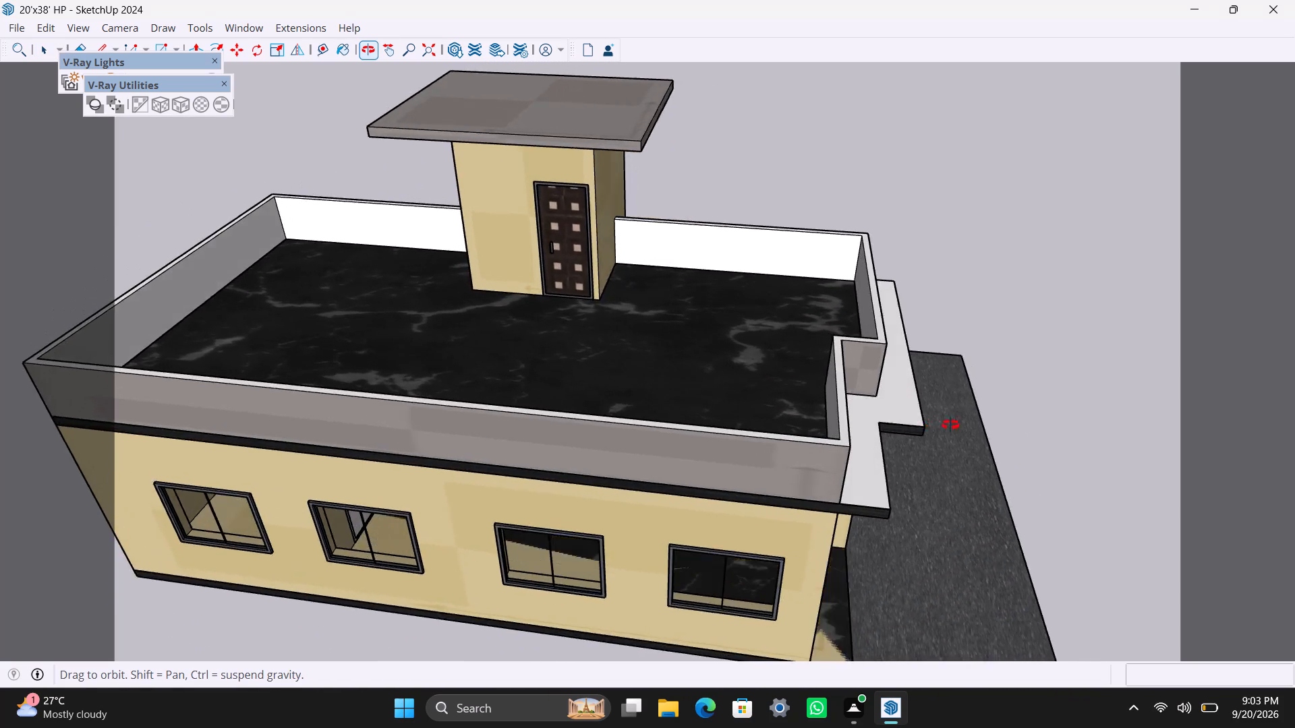
middle_click_drag(950, 425, 967, 425)
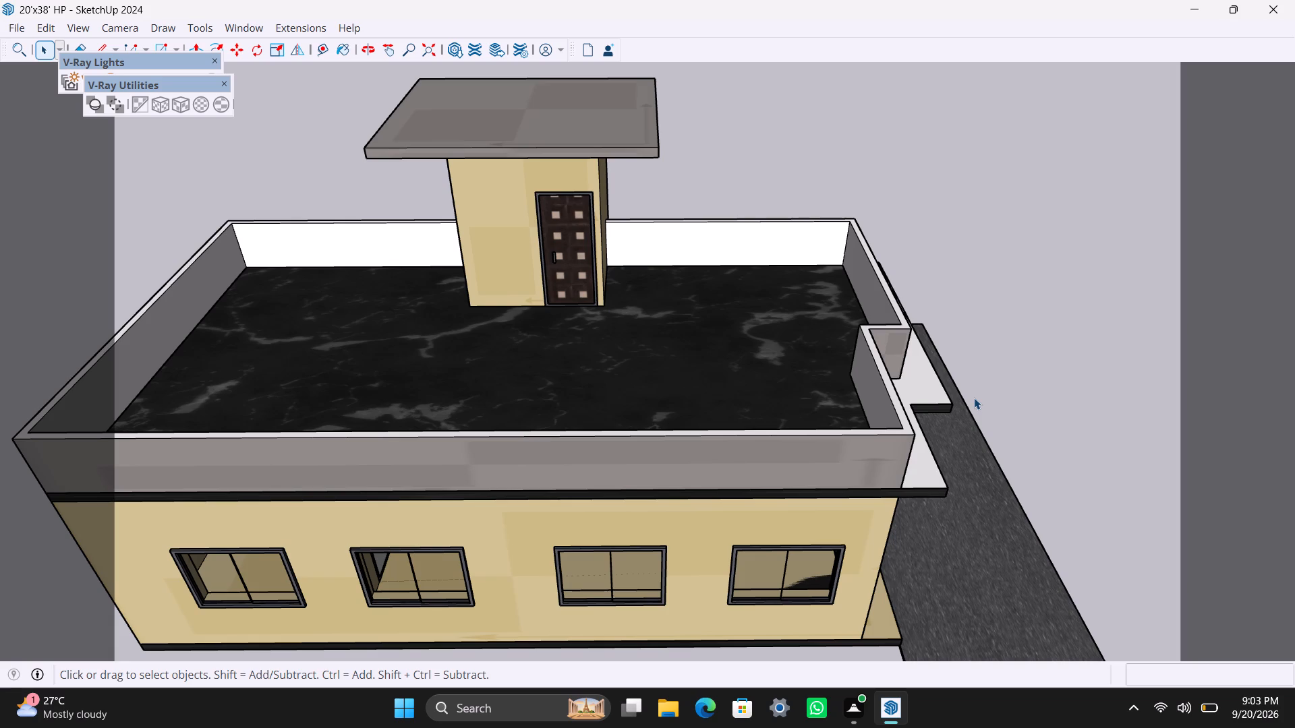
Examine the entrance corner with the four-window side, front facade and road from near eye level at varying distances.
scroll(1042, 377, "down", 5)
scroll(991, 388, "up", 2)
middle_click_drag(772, 493, 432, 329)
scroll(490, 489, "up", 4)
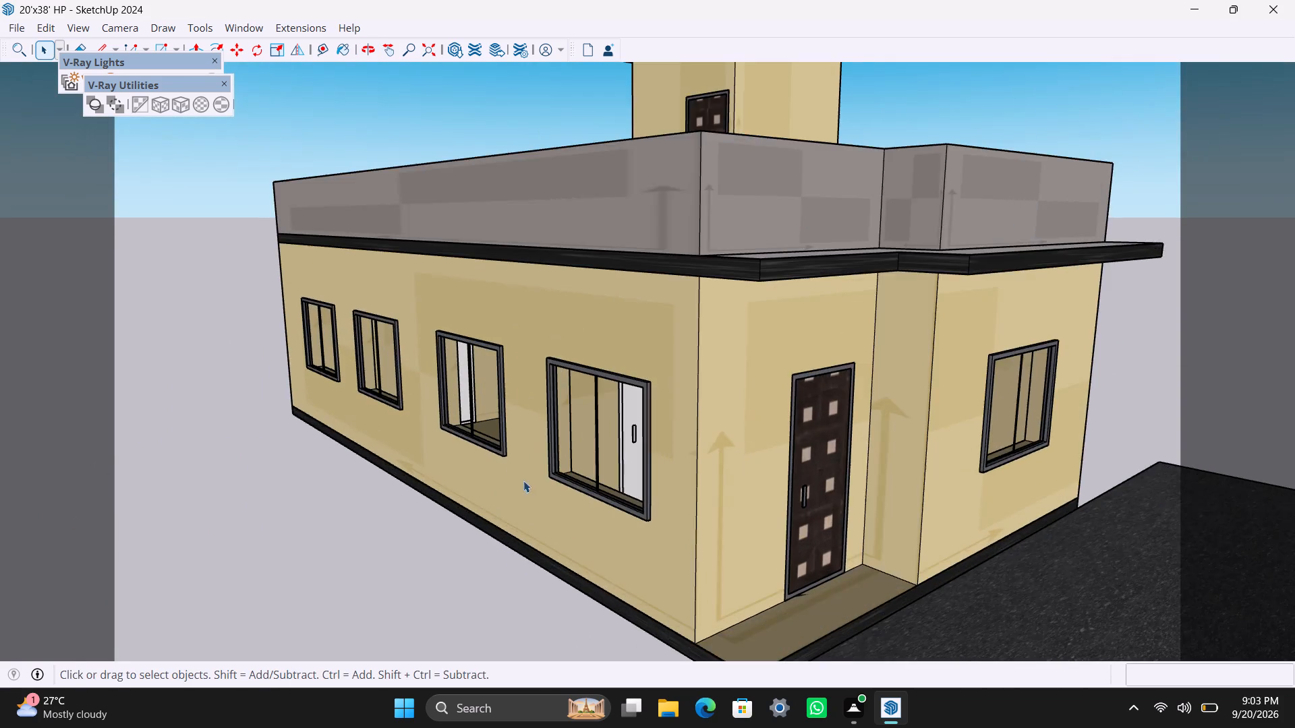
scroll(556, 423, "down", 4)
scroll(558, 415, "up", 1)
scroll(566, 400, "down", 2)
scroll(567, 400, "up", 1)
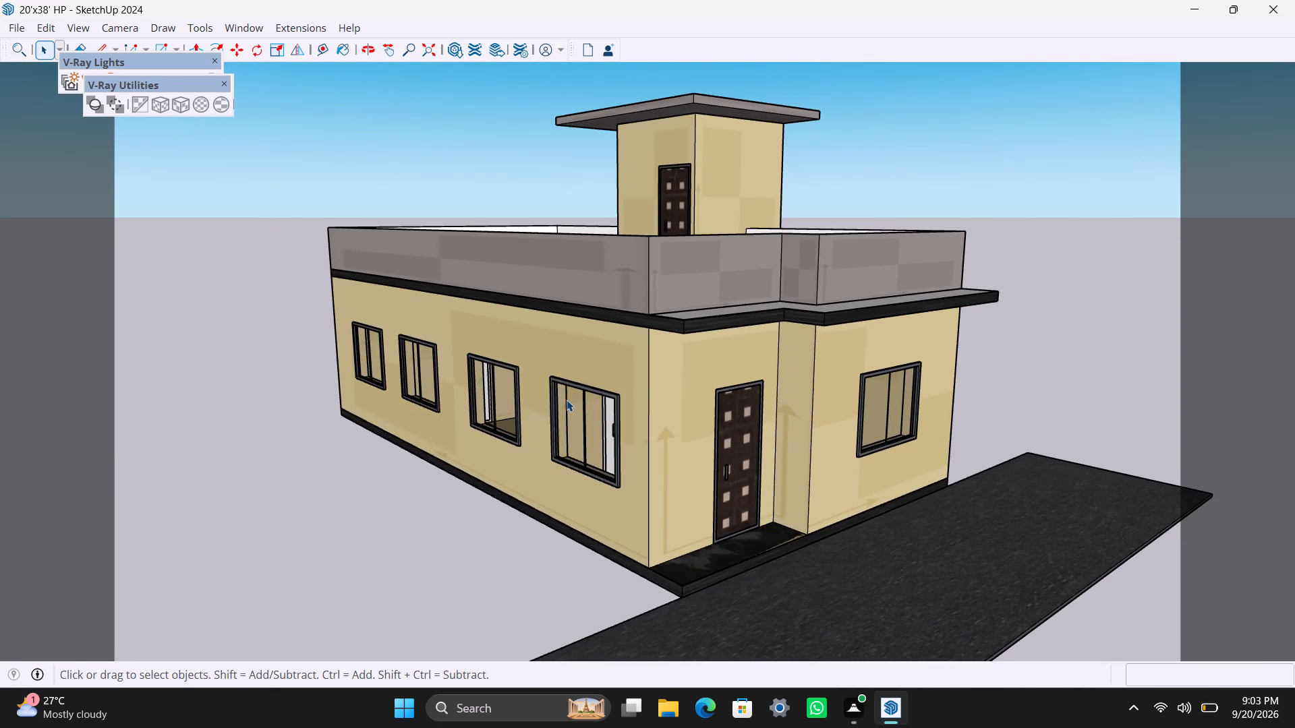
middle_click_drag(567, 400, 543, 424, "shift")
scroll(552, 417, "up", 3)
scroll(565, 405, "down", 2)
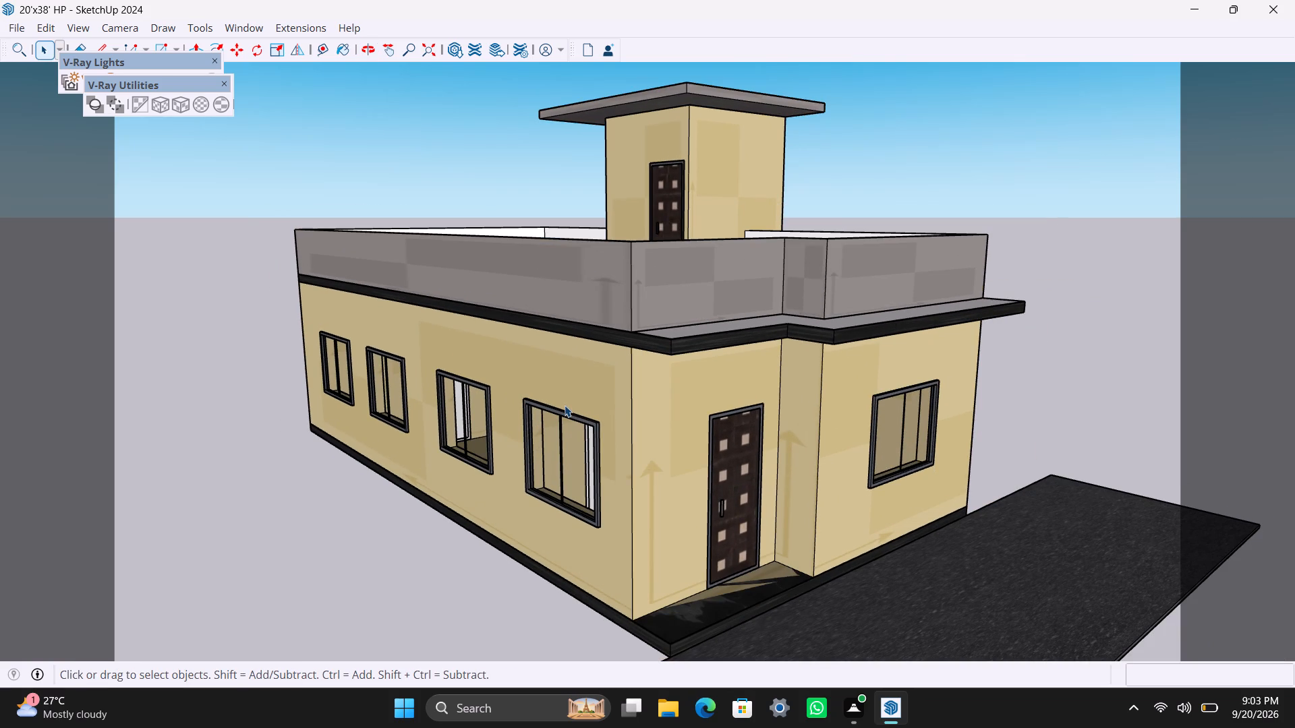
scroll(561, 408, "down", 7)
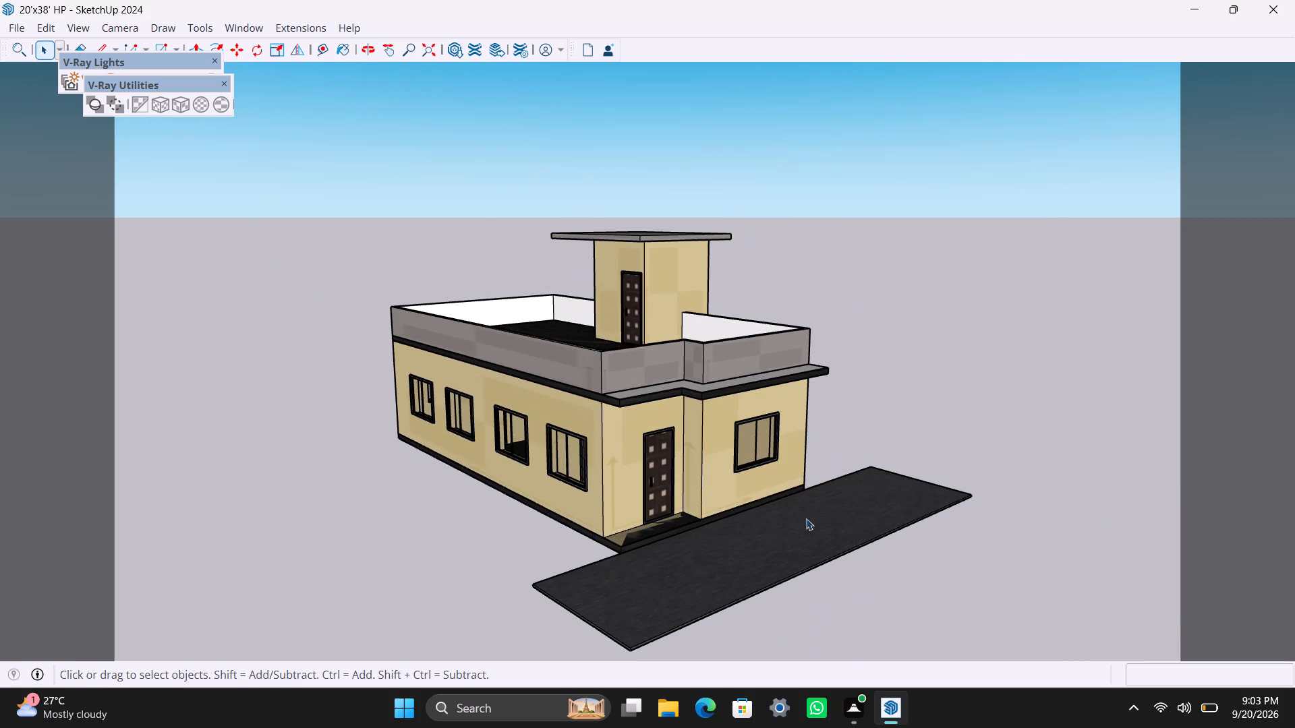
scroll(796, 469, "up", 6)
scroll(666, 467, "up", 2)
scroll(625, 377, "down", 7)
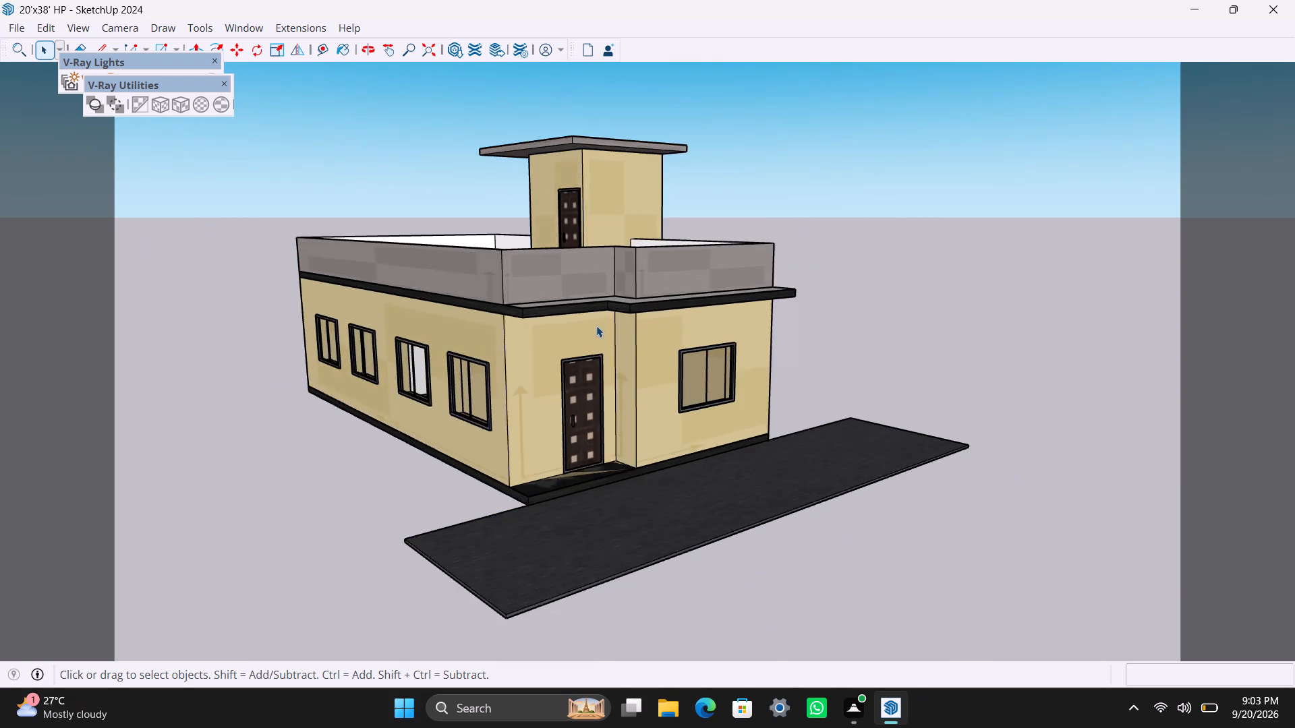
Inspect the front facade, stepped overhang, parapet and terrace from a raised viewpoint at the entrance corner.
scroll(595, 324, "up", 4)
middle_click_drag(593, 270, 551, 334)
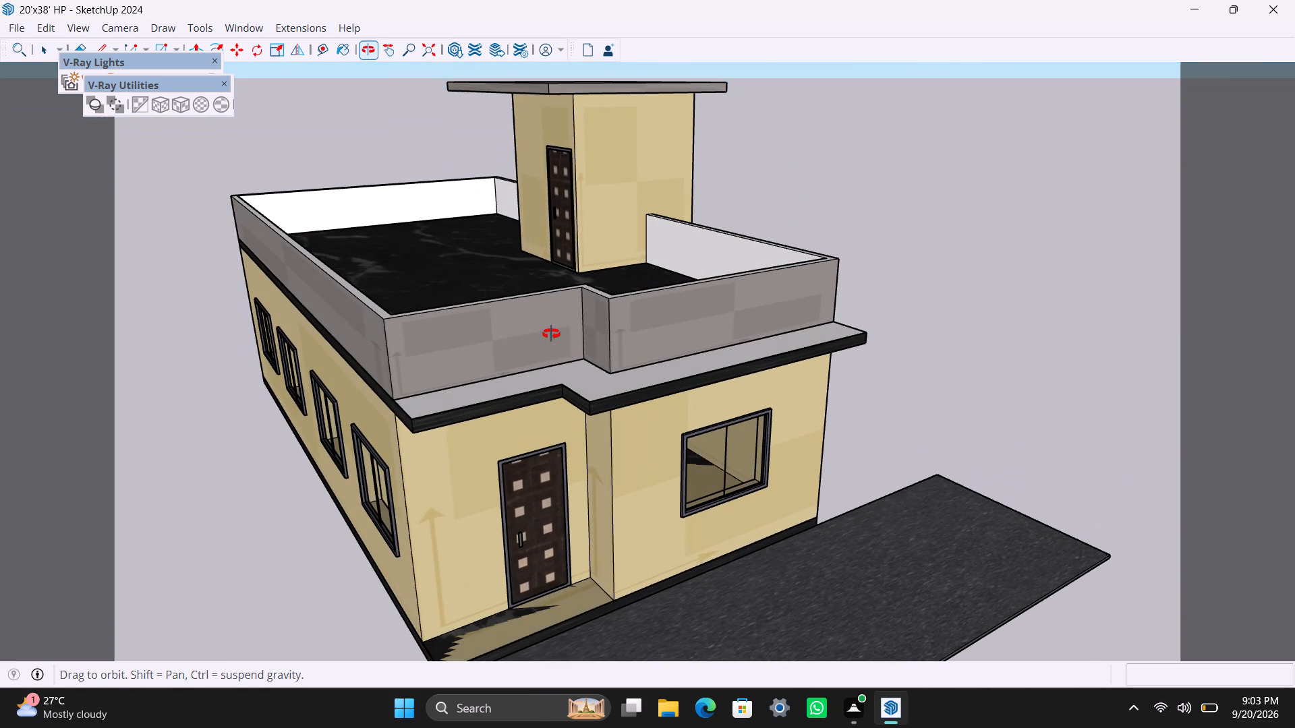
middle_click_drag(551, 334, 550, 334)
scroll(559, 316, "down", 4)
scroll(559, 316, "up", 3)
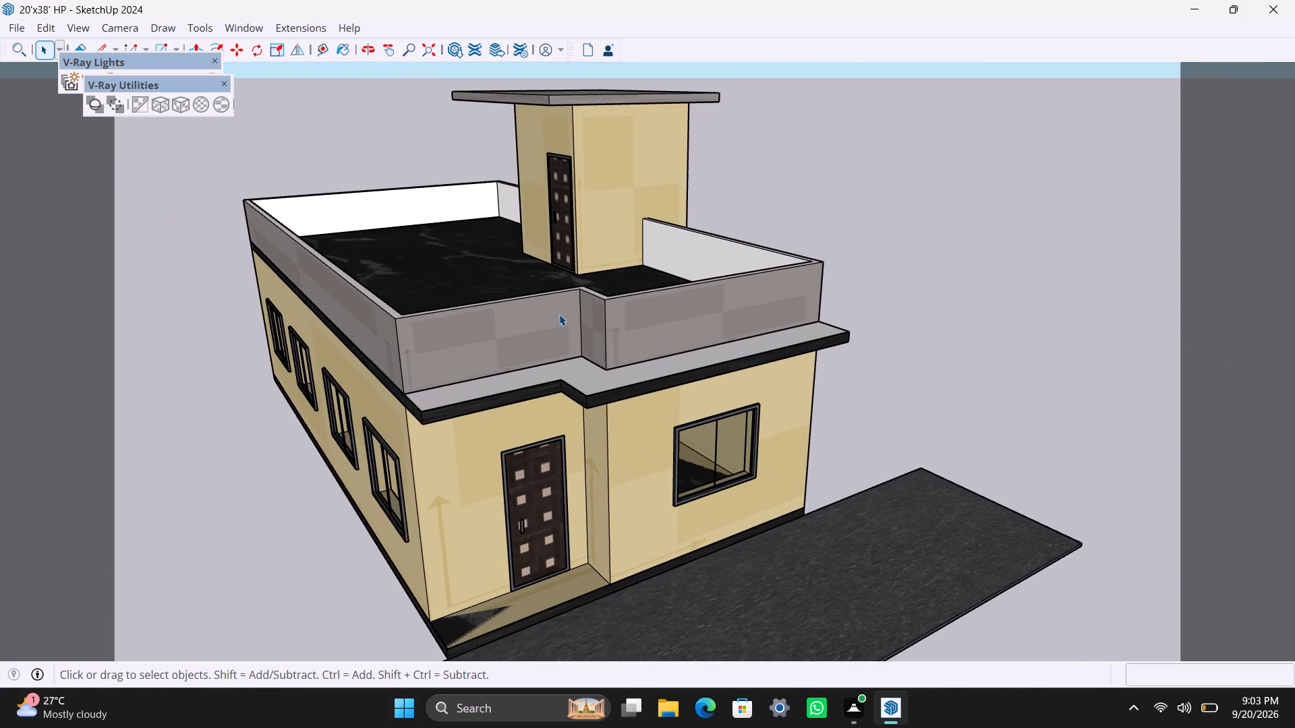
scroll(560, 310, "down", 3)
scroll(560, 310, "up", 3)
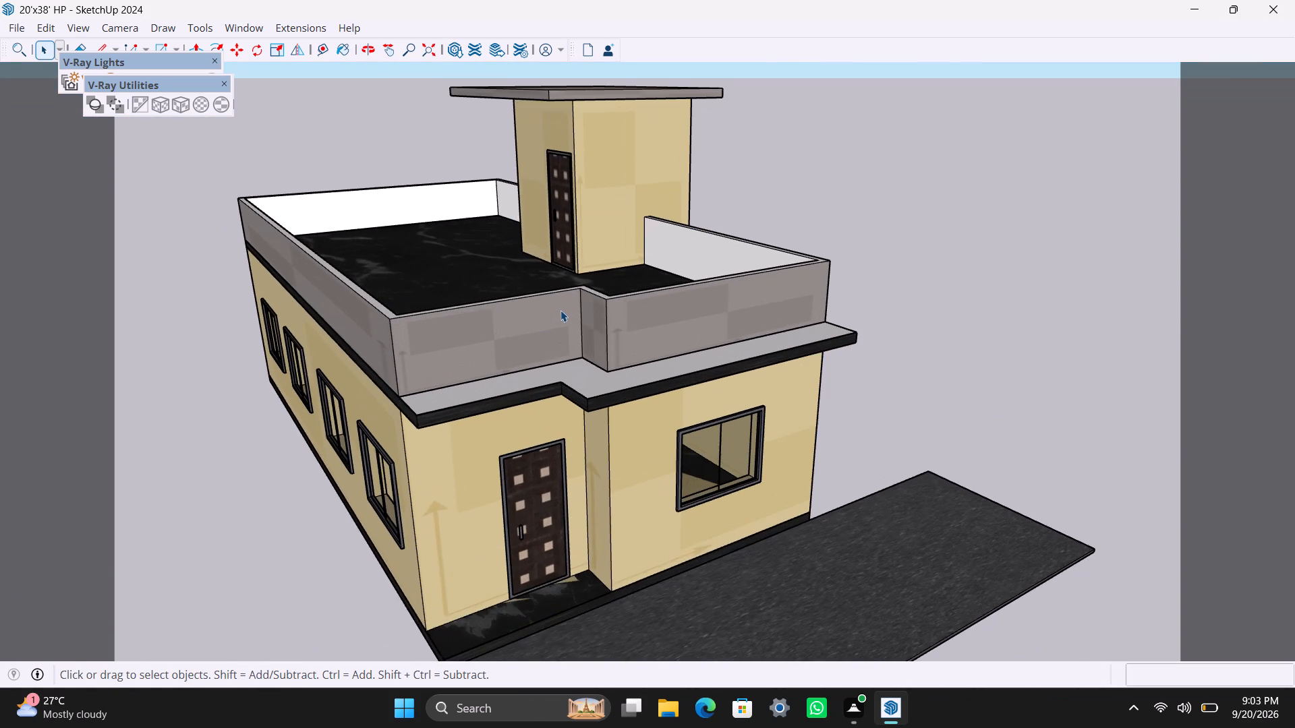
scroll(560, 310, "up", 1)
scroll(567, 308, "down", 2)
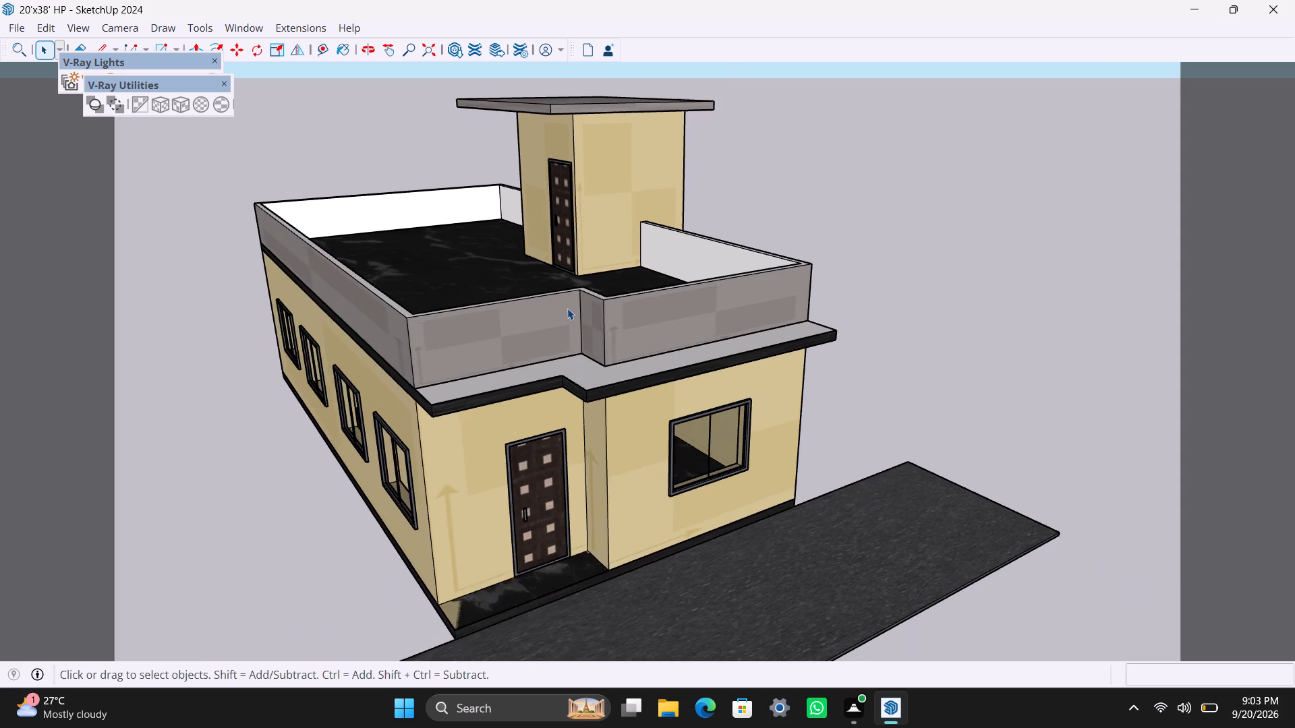
scroll(567, 308, "down", 4)
scroll(572, 307, "up", 2)
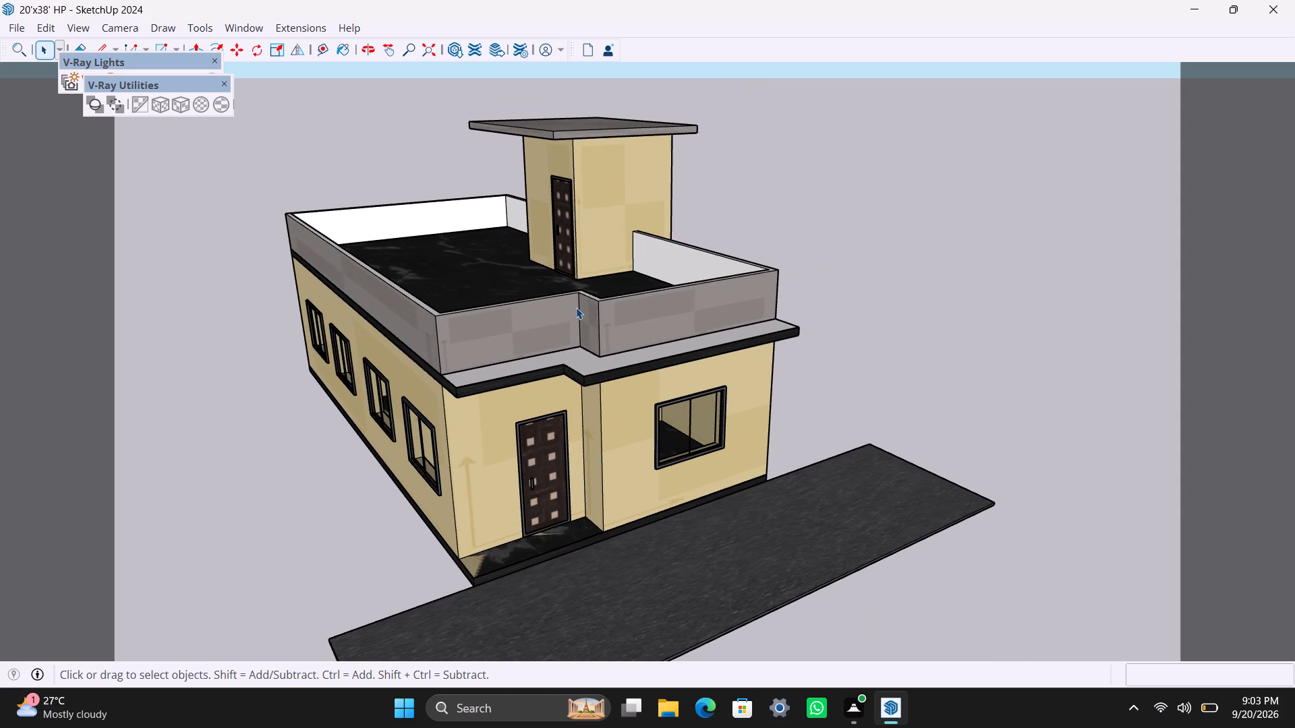
scroll(602, 281, "down", 3)
scroll(603, 281, "up", 3)
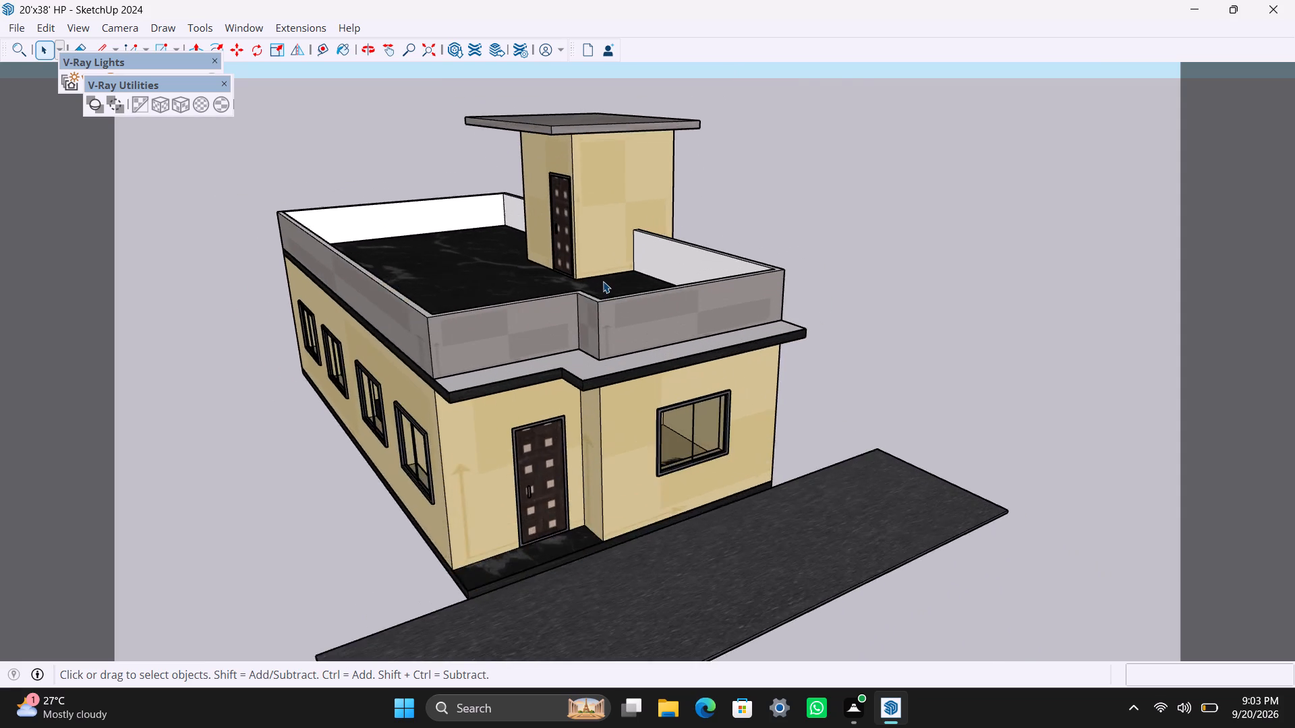
scroll(603, 281, "up", 2)
scroll(603, 281, "down", 3)
scroll(603, 281, "up", 1)
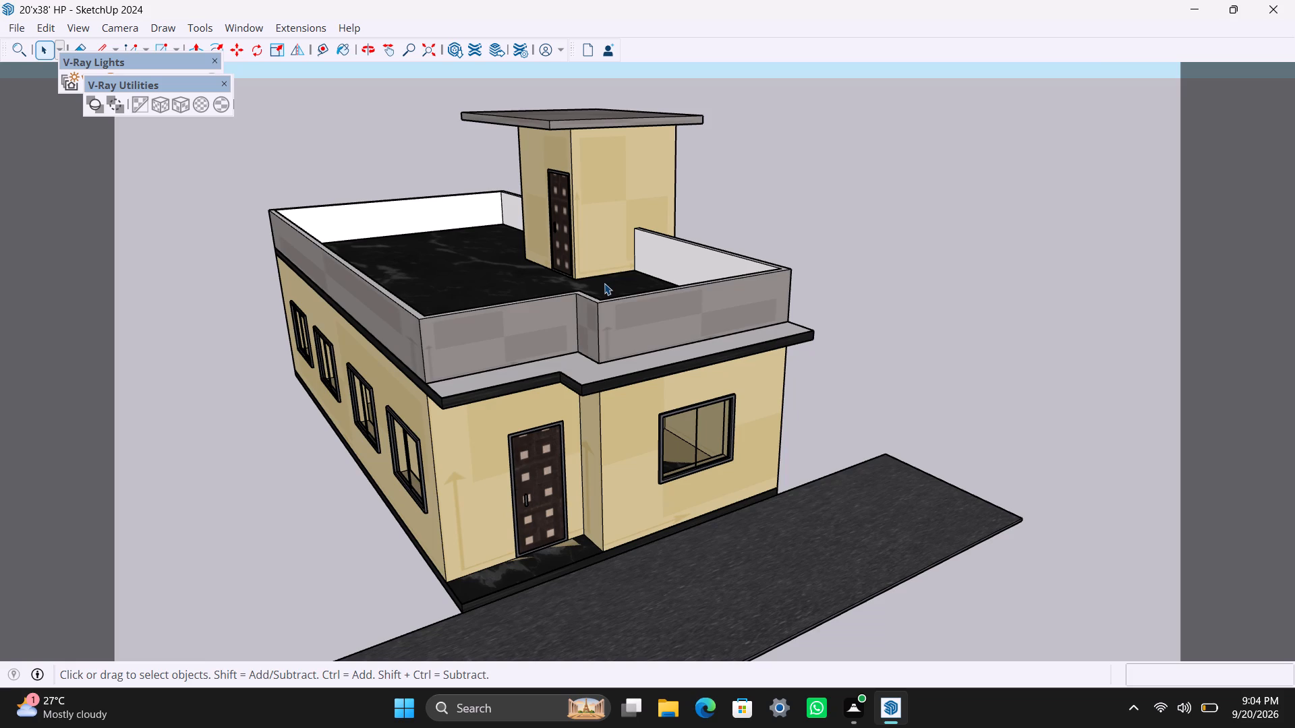
scroll(664, 226, "down", 3)
scroll(647, 298, "up", 4)
scroll(600, 347, "up", 2)
Compare the four-window side, entrance door and front window from slightly raised angles around the entrance corner.
middle_click_drag(600, 348, 606, 330)
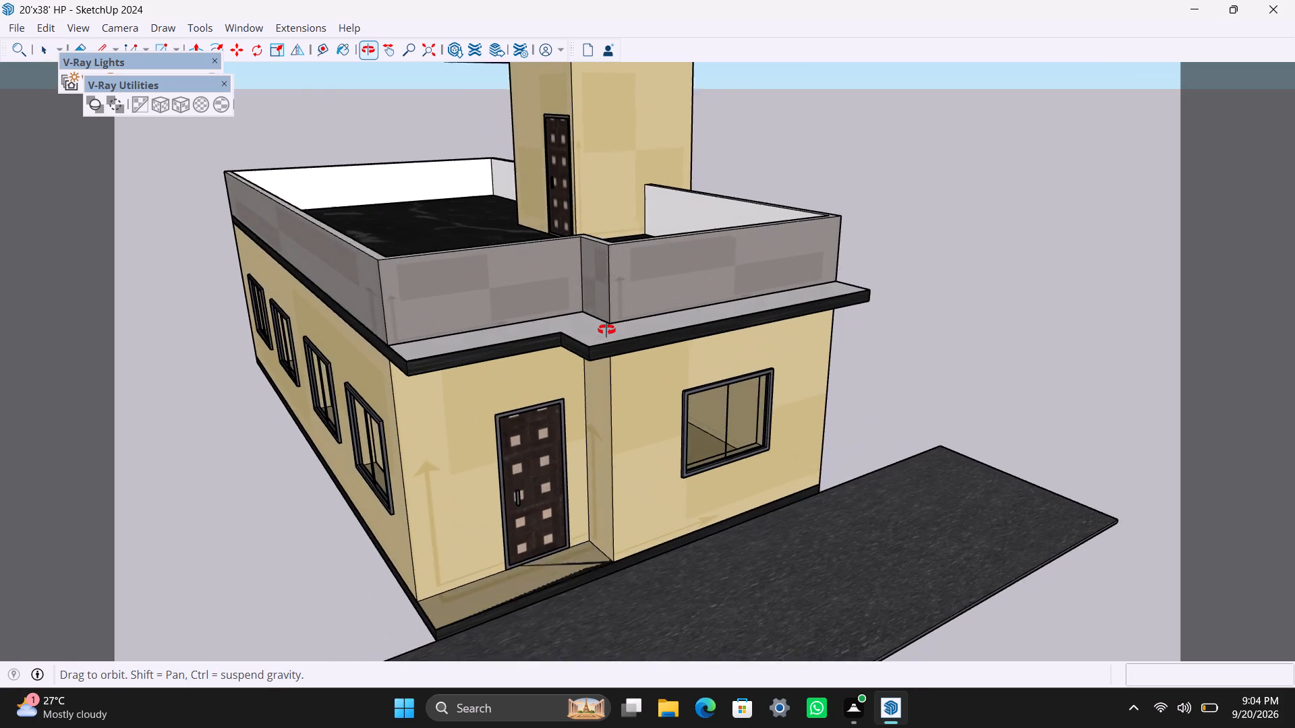
middle_click_drag(606, 330, 652, 320)
scroll(608, 332, "down", 4)
scroll(514, 364, "up", 2)
middle_click_drag(540, 387, 590, 396)
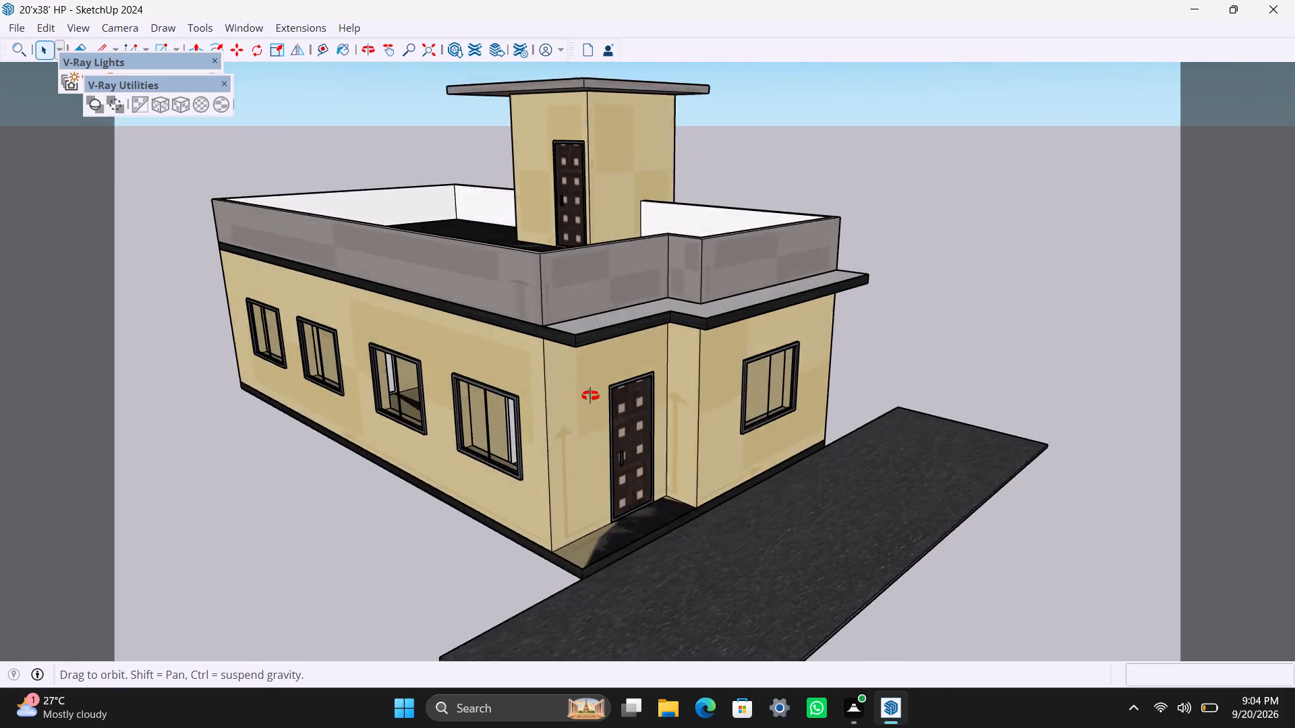
middle_click_drag(590, 396, 554, 411)
scroll(553, 395, "down", 4)
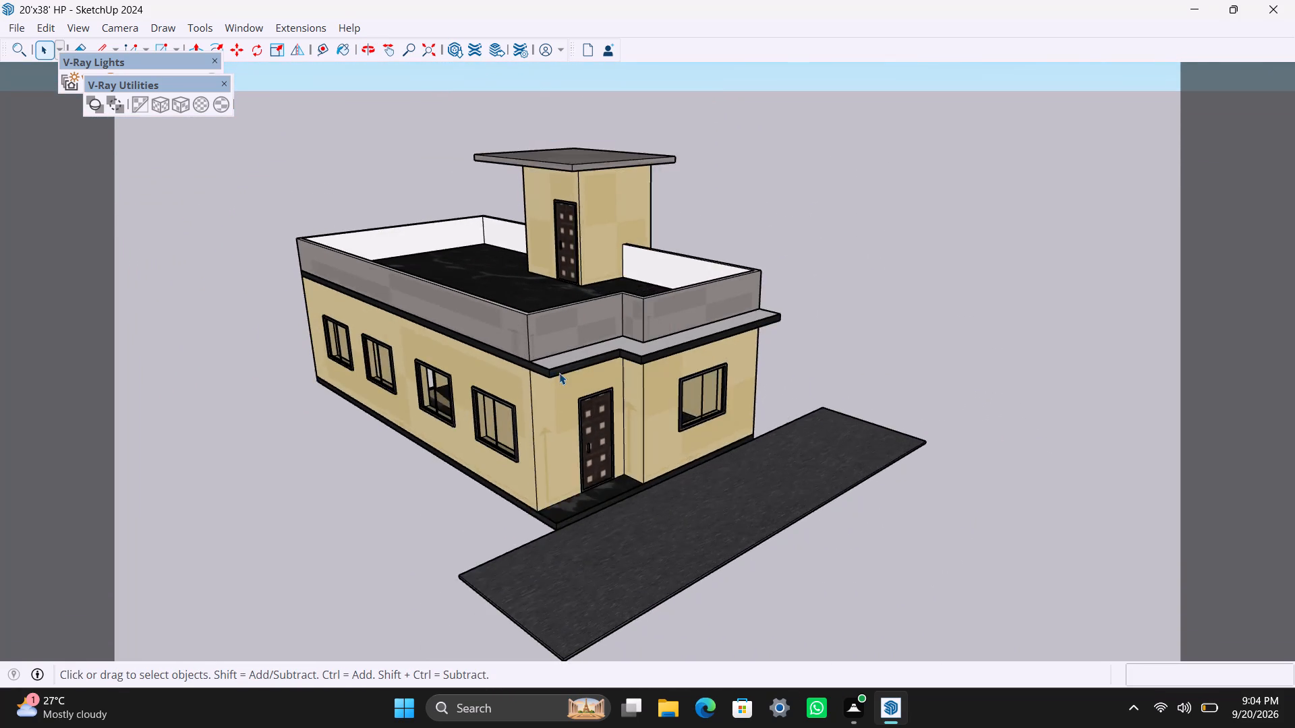
scroll(581, 340, "up", 3)
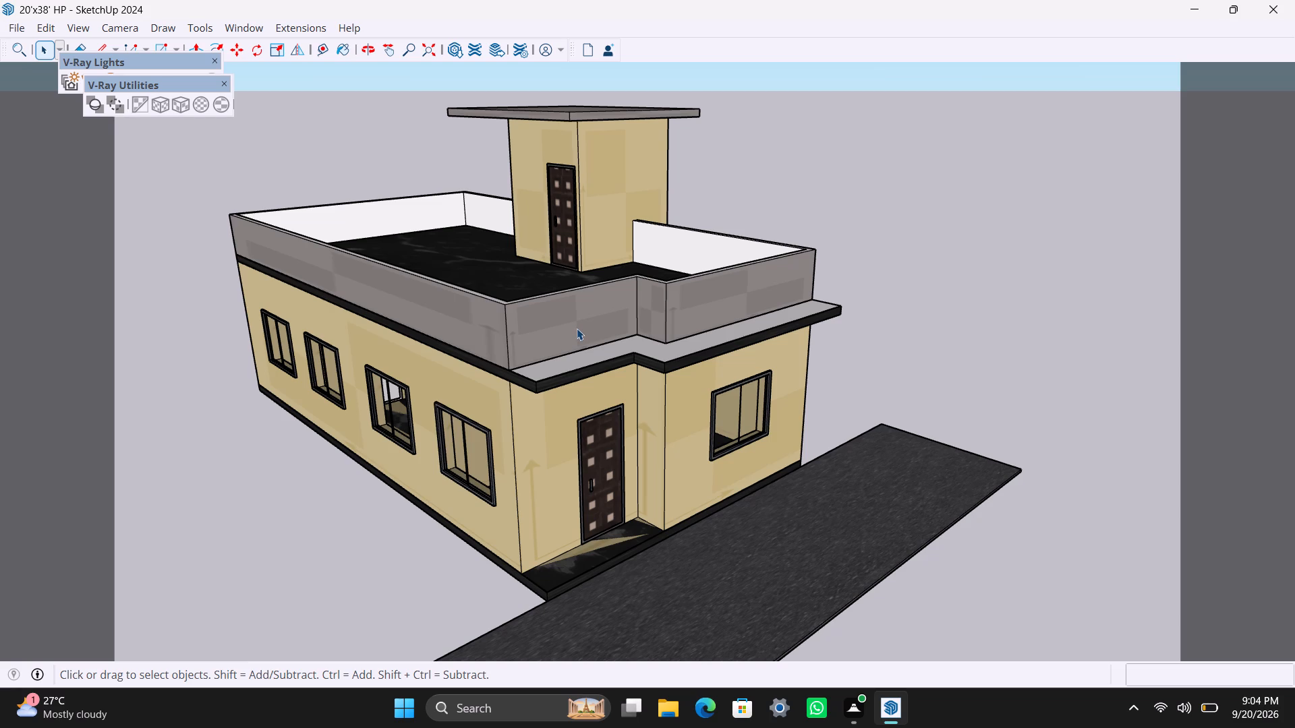
scroll(486, 417, "down", 2)
scroll(501, 388, "up", 4)
middle_click_drag(503, 386, 633, 416, "shift")
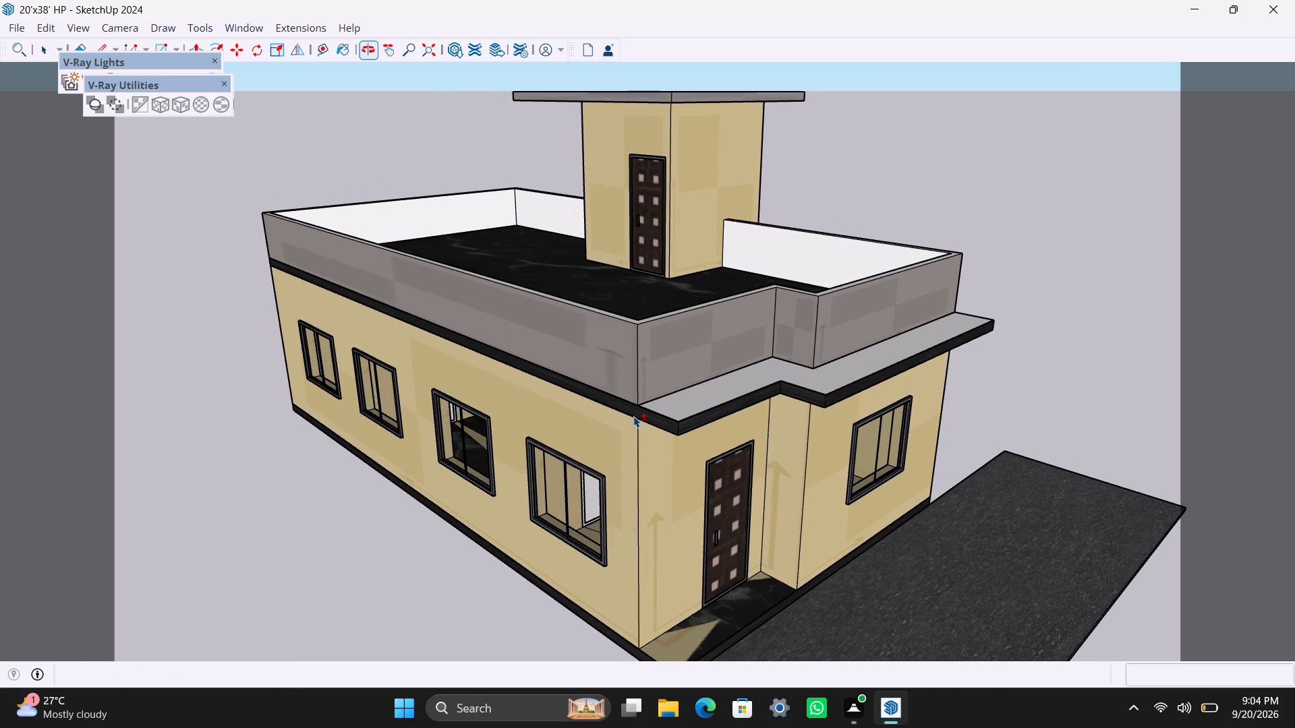
scroll(633, 417, "down", 2)
middle_click_drag(693, 437, 627, 431)
scroll(627, 454, "up", 2)
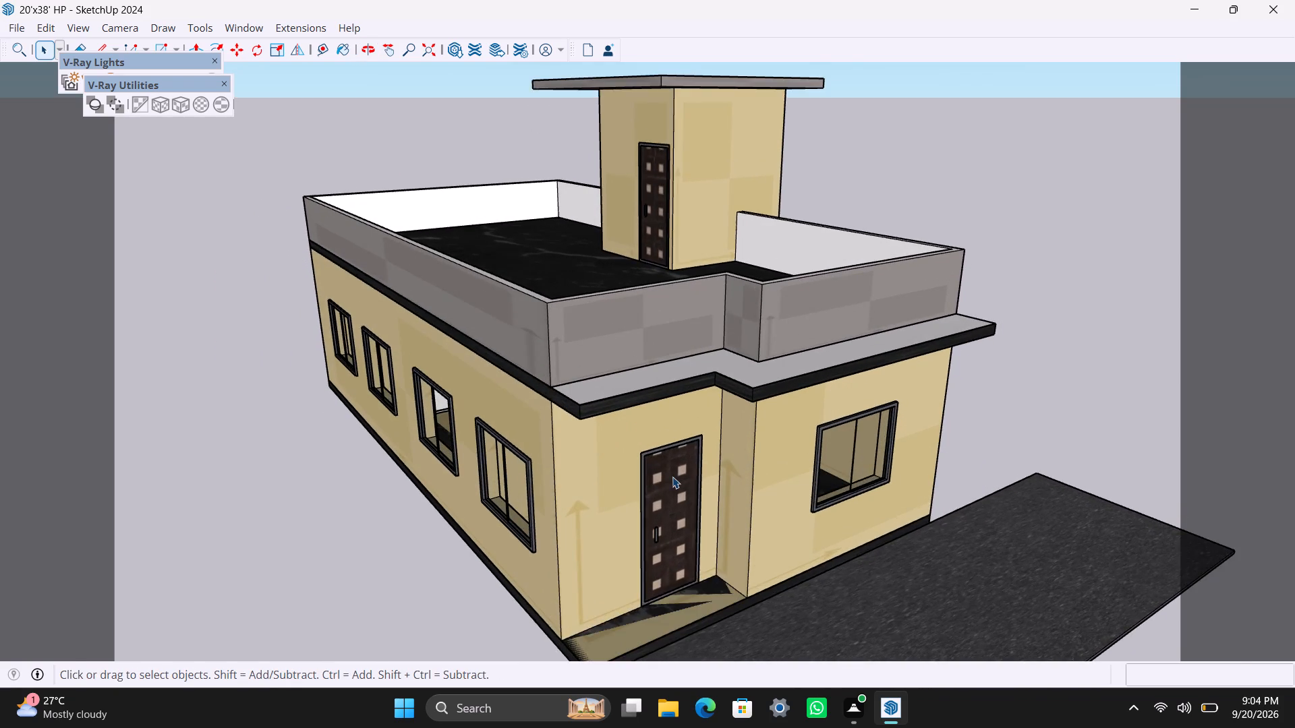
scroll(672, 477, "up", 2)
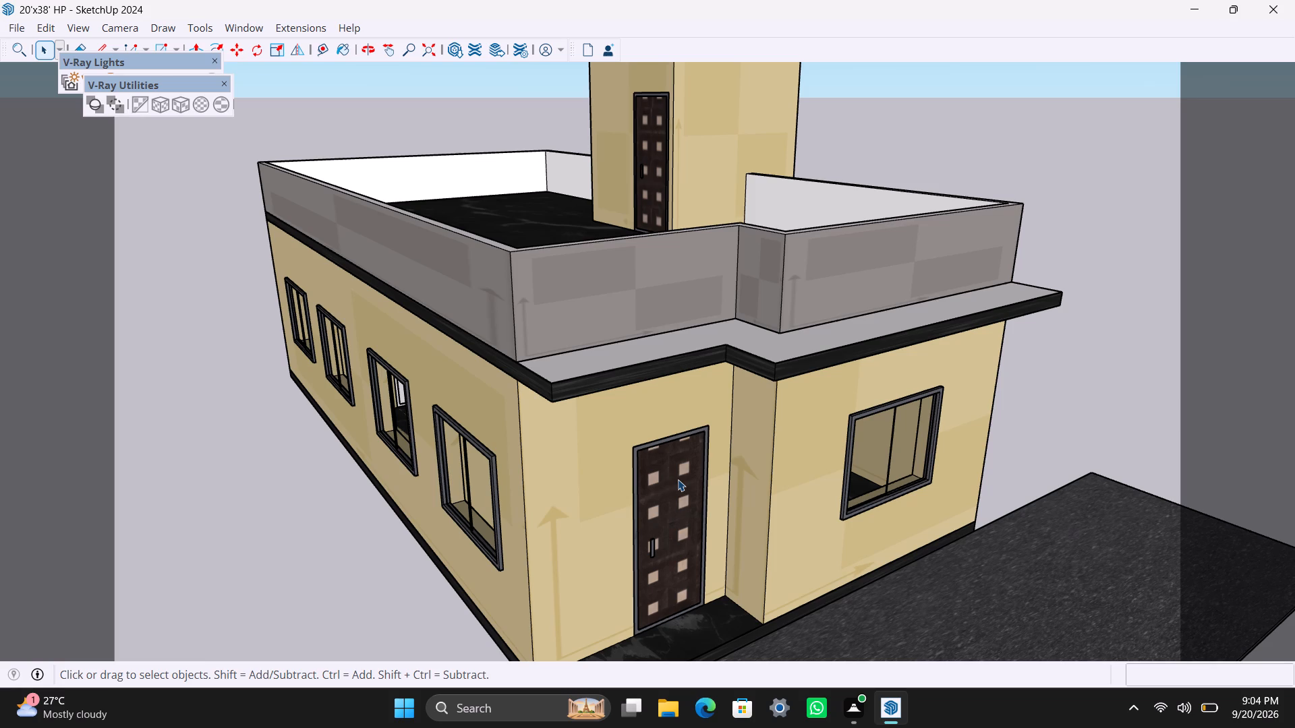
scroll(679, 479, "down", 7)
scroll(729, 648, "up", 3)
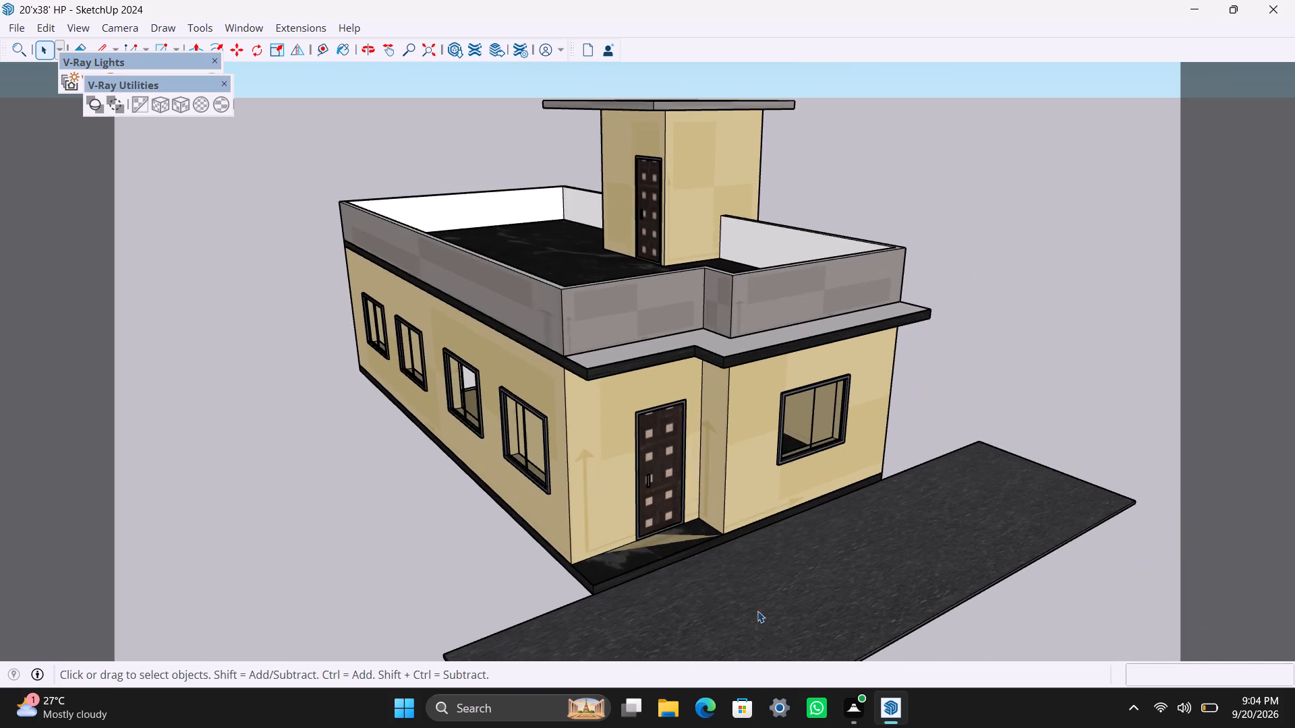
Check the front facade, road and ventilator side, and return around to the four-window side.
scroll(782, 556, "up", 2)
middle_click_drag(782, 547, 456, 556)
scroll(460, 550, "up", 1)
scroll(505, 502, "down", 3)
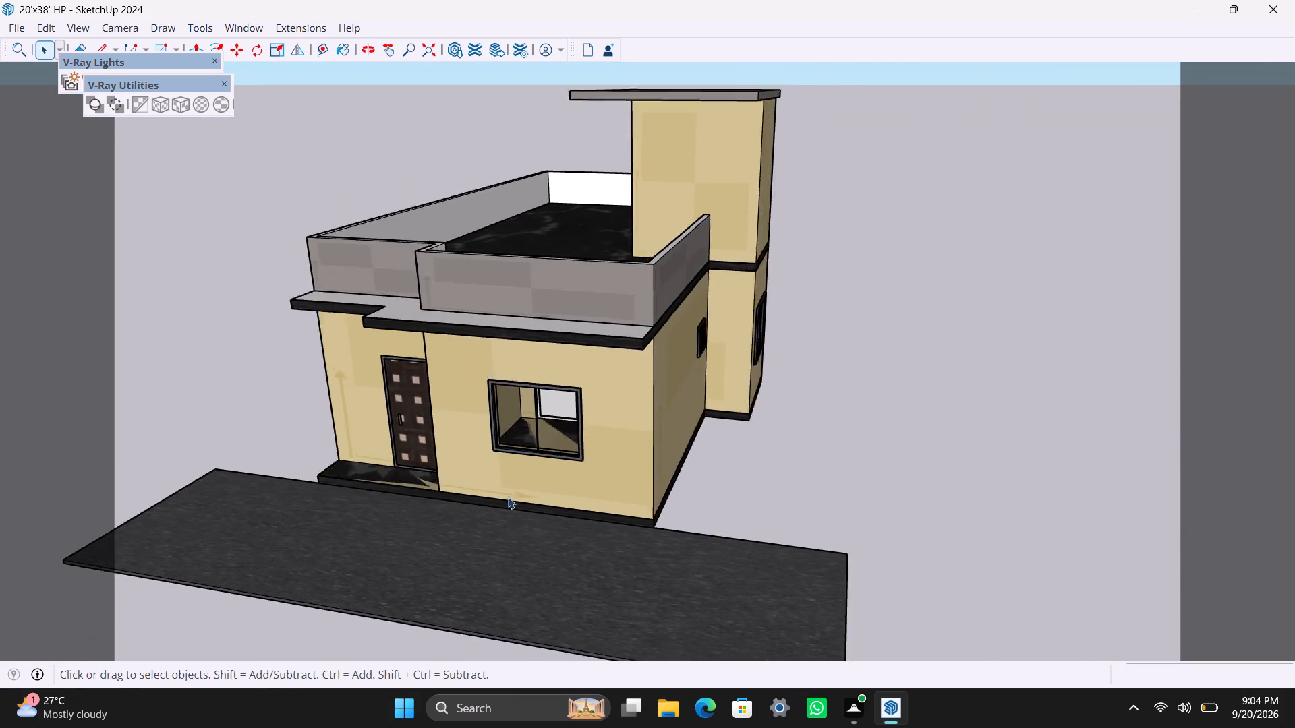
scroll(508, 497, "down", 6)
middle_click_drag(563, 439, 478, 525)
scroll(497, 498, "up", 7)
middle_click_drag(451, 541, 913, 506)
scroll(880, 455, "down", 8)
scroll(731, 396, "up", 5)
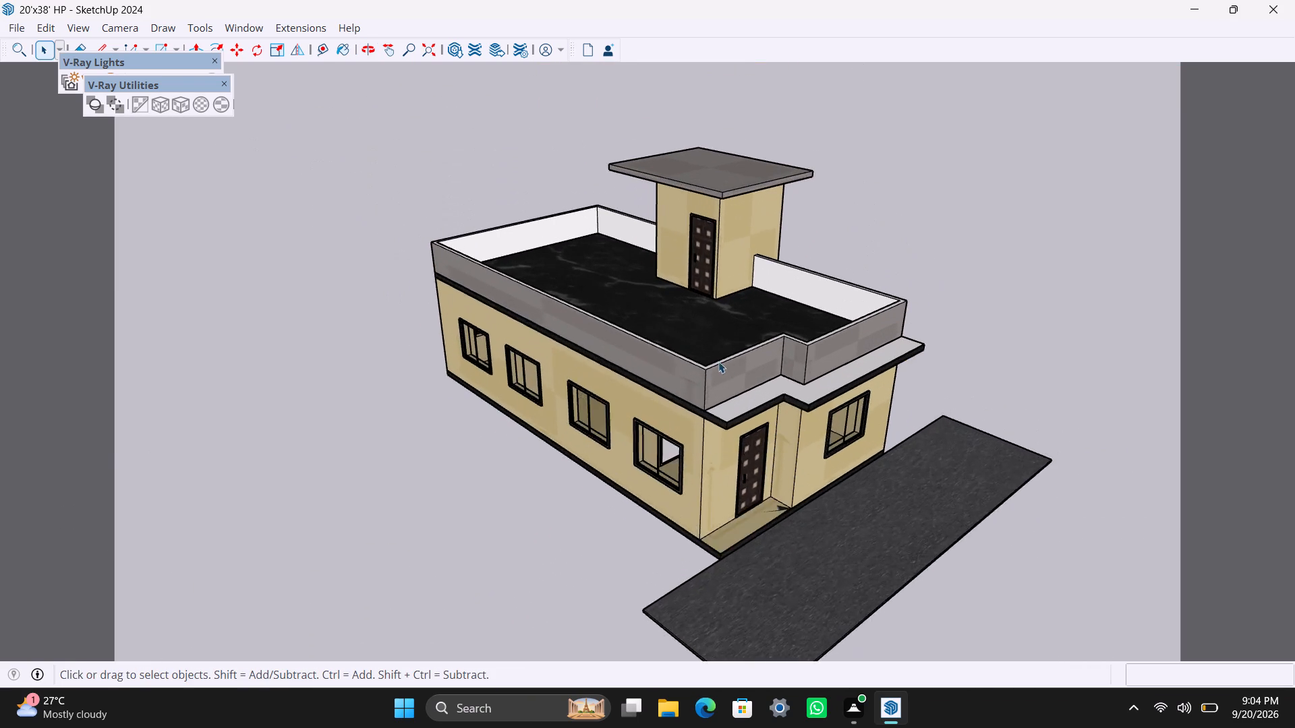
Examine the terrace floor, stair tower roof and door, and front overhang from high above the entrance corner.
scroll(718, 361, "up", 3)
scroll(783, 418, "down", 4)
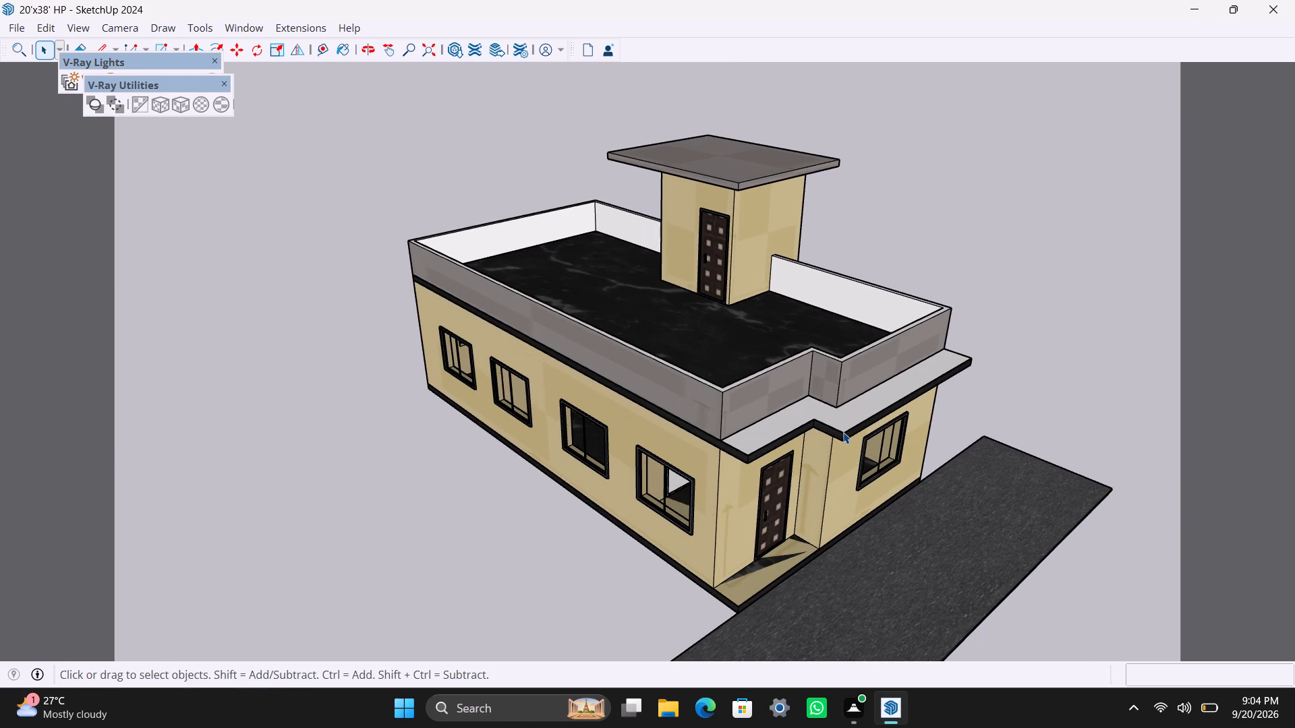
scroll(841, 430, "down", 2)
scroll(840, 429, "up", 1)
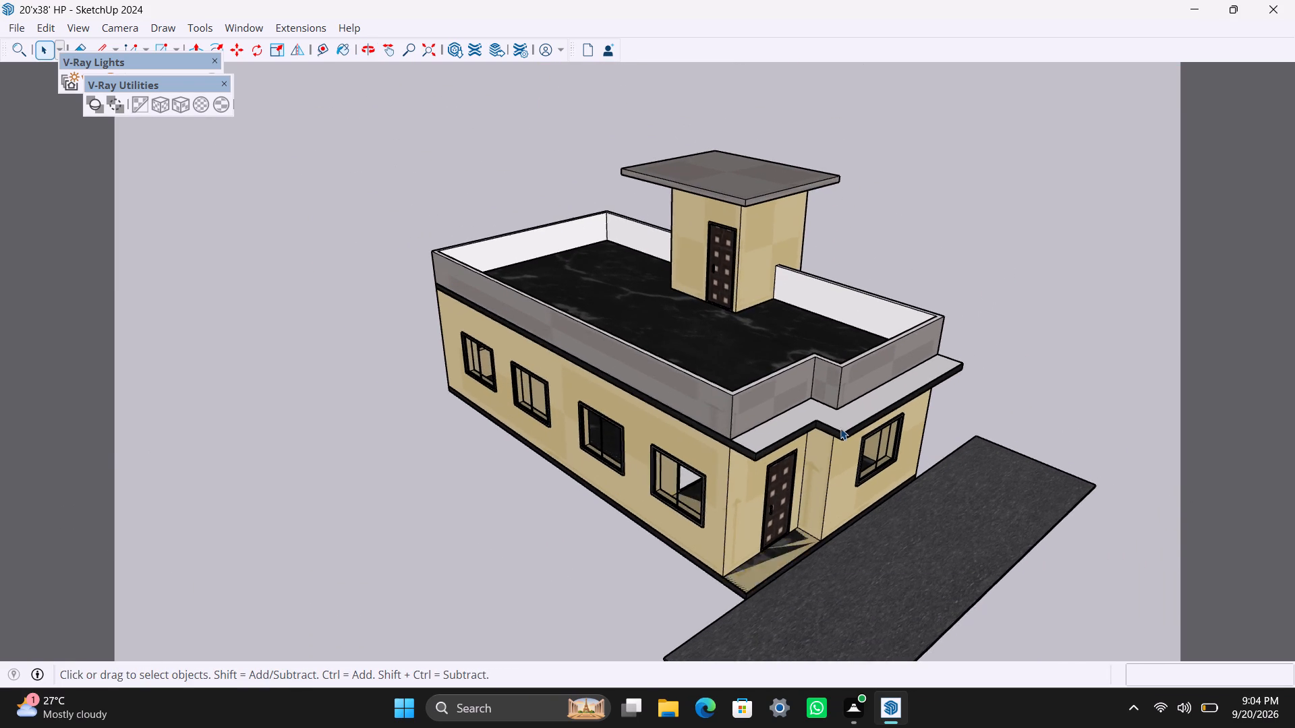
scroll(840, 428, "up", 3)
middle_click_drag(839, 428, 746, 398, "shift")
scroll(746, 398, "down", 2)
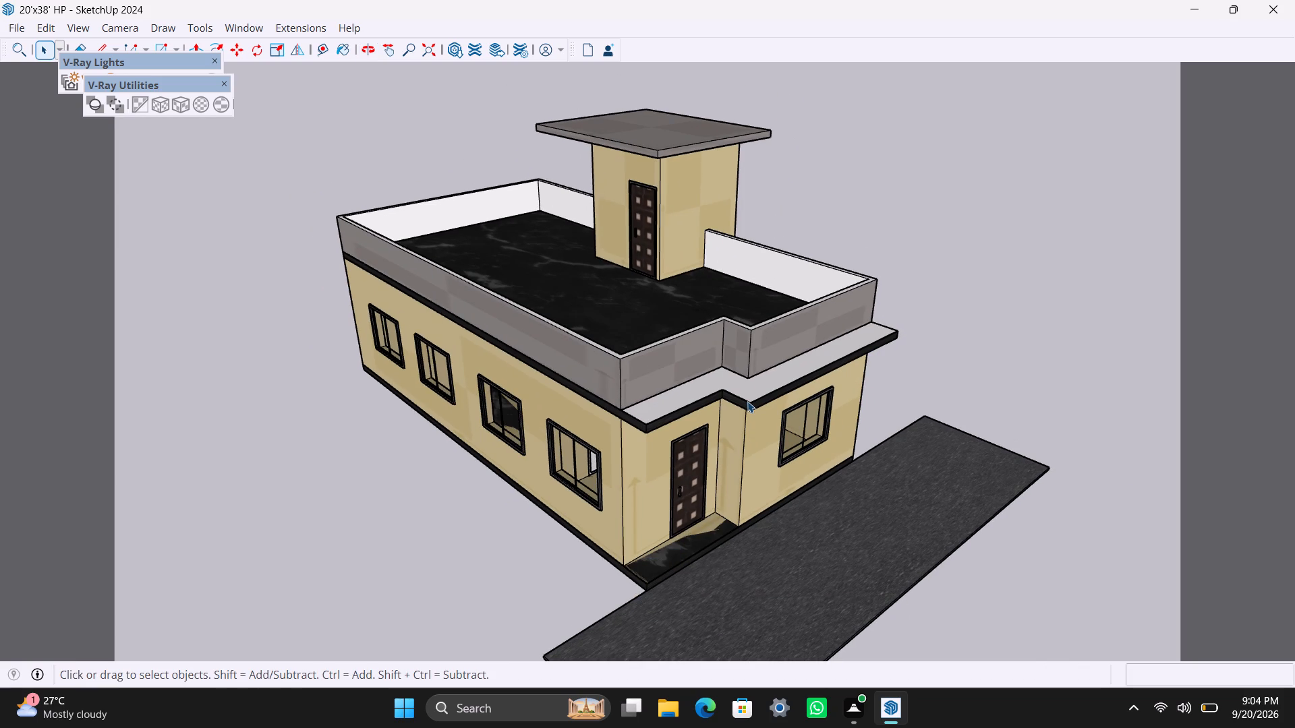
scroll(747, 400, "down", 2)
scroll(747, 400, "up", 7)
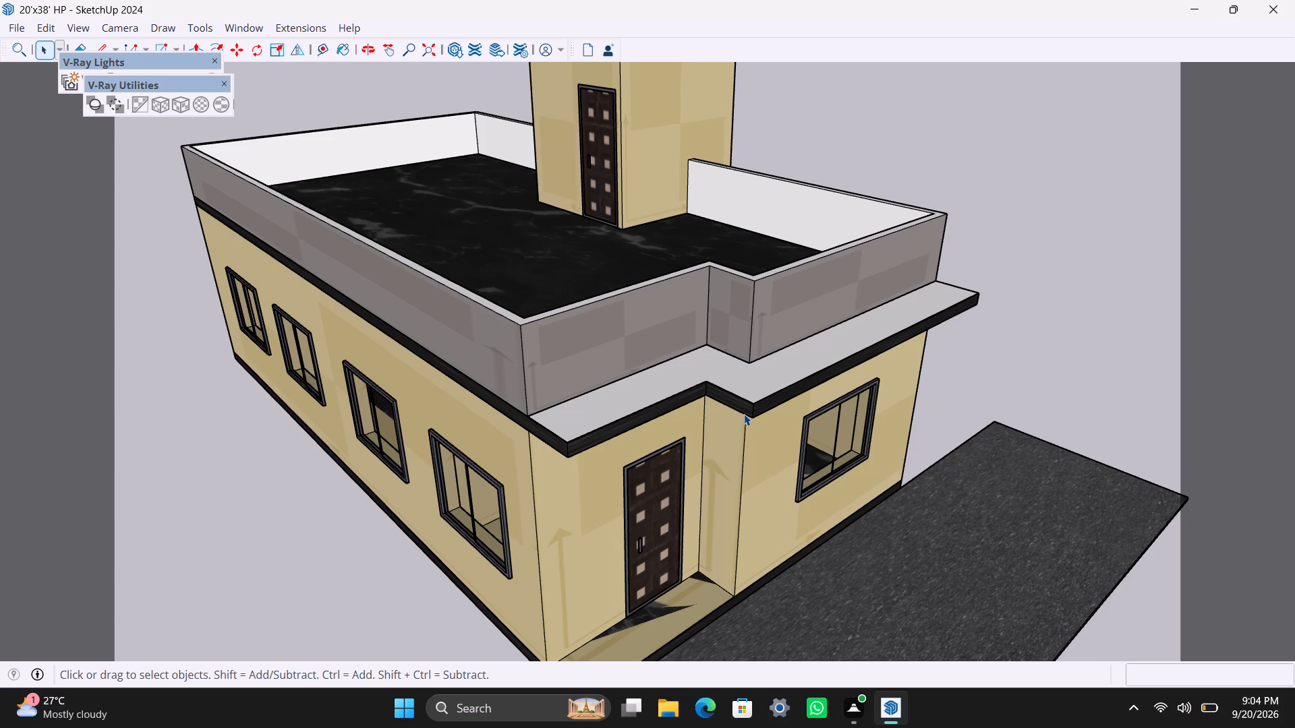
scroll(604, 469, "down", 6)
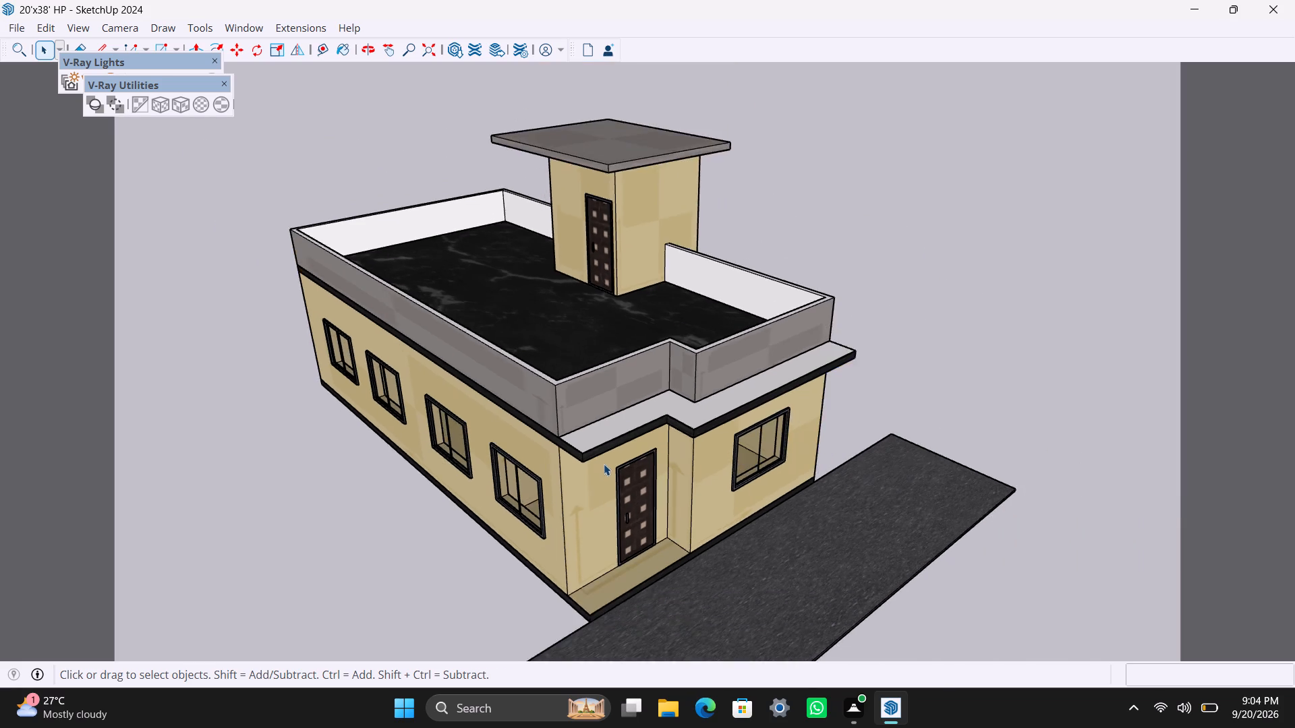
scroll(604, 464, "up", 3)
scroll(606, 458, "down", 1)
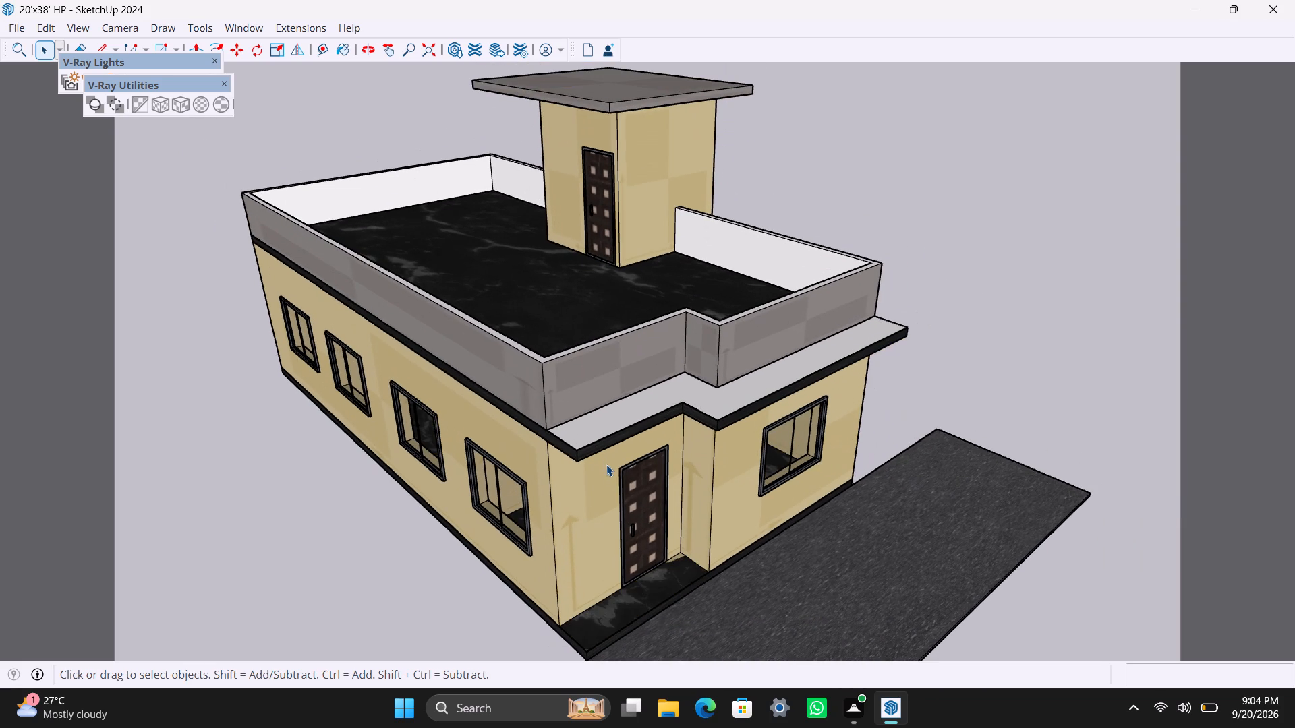
scroll(612, 450, "down", 6)
Review the house from the ventilator side, the four-window side and the entrance corner, ending close to the front overhang.
middle_click_drag(629, 446, 264, 420)
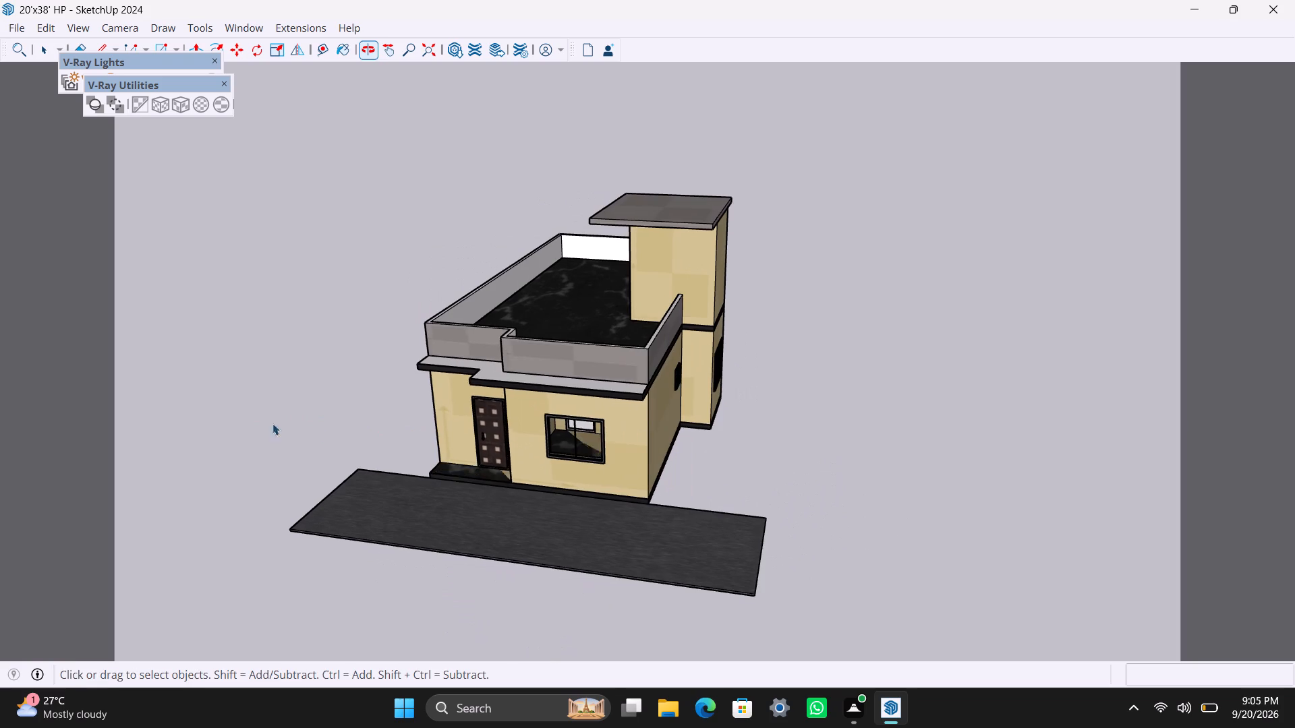
scroll(604, 404, "up", 3)
scroll(538, 360, "up", 3)
middle_click_drag(495, 417, 914, 427)
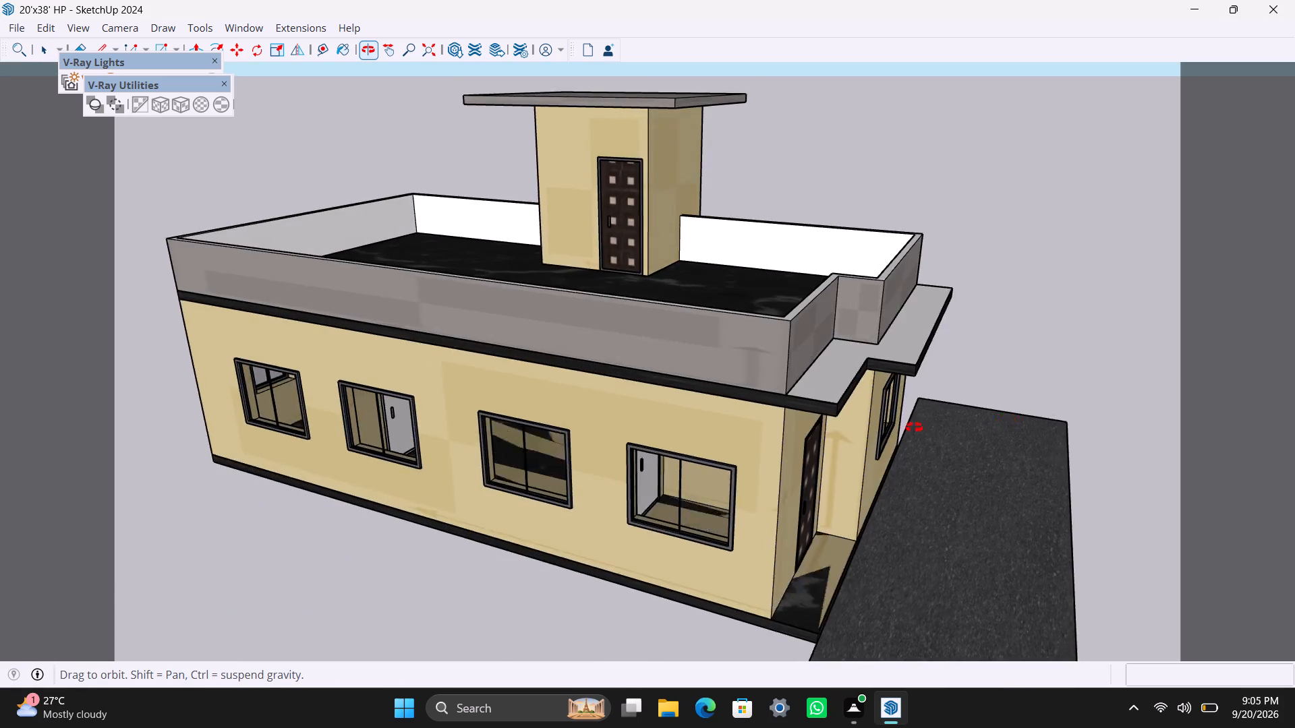
middle_click_drag(914, 427, 812, 380)
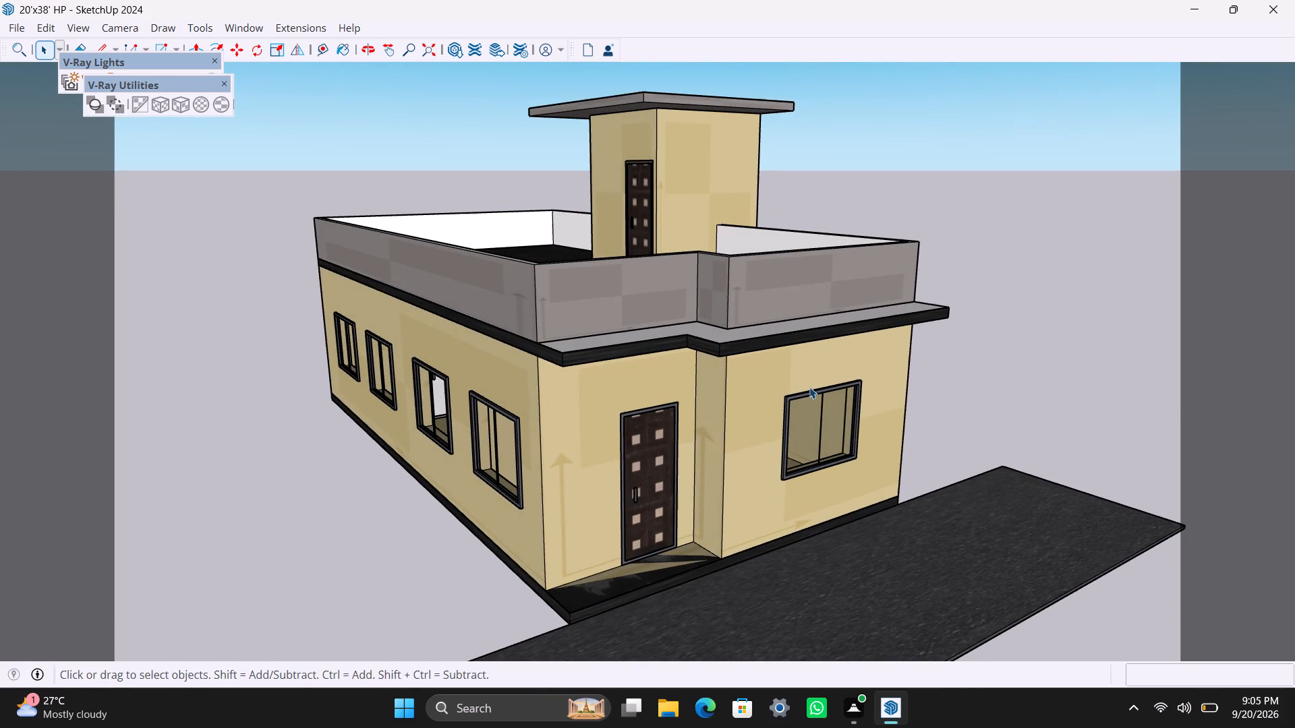
scroll(822, 375, "down", 5)
scroll(832, 381, "up", 7)
scroll(822, 382, "down", 4)
middle_click_drag(790, 386, 807, 454)
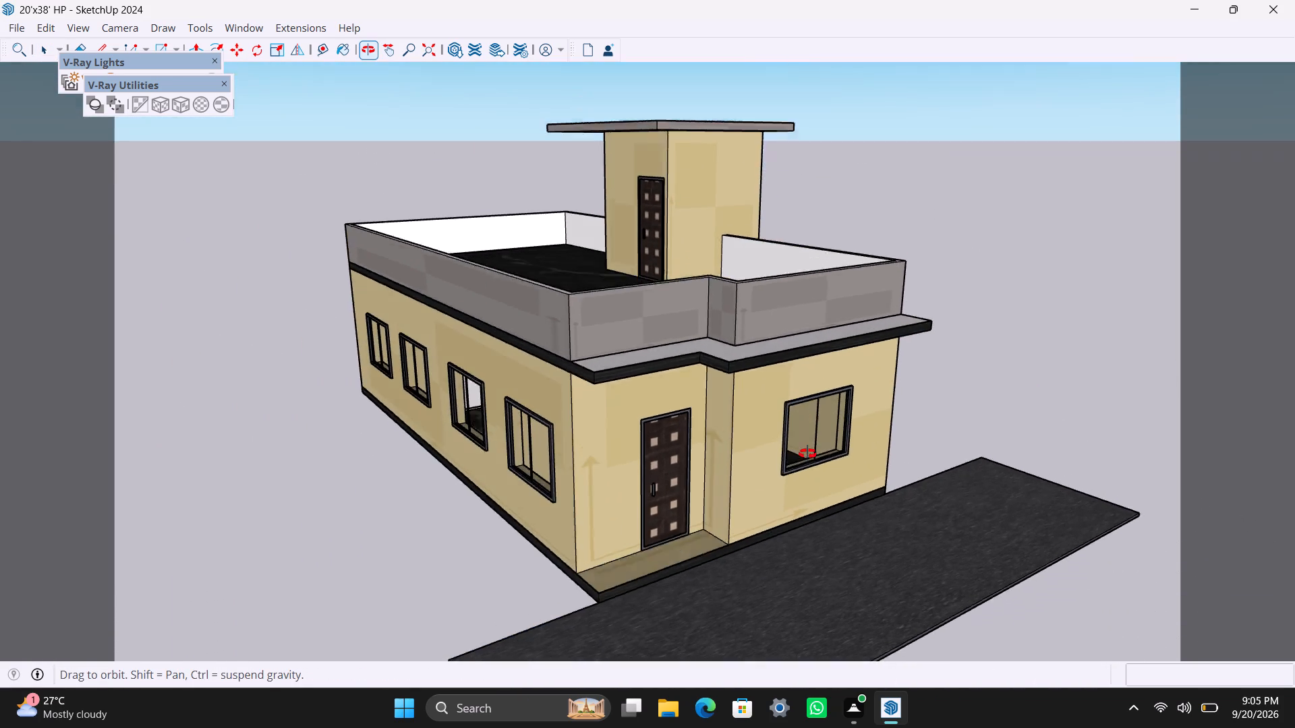
middle_click_drag(807, 454, 838, 456)
scroll(747, 460, "up", 3)
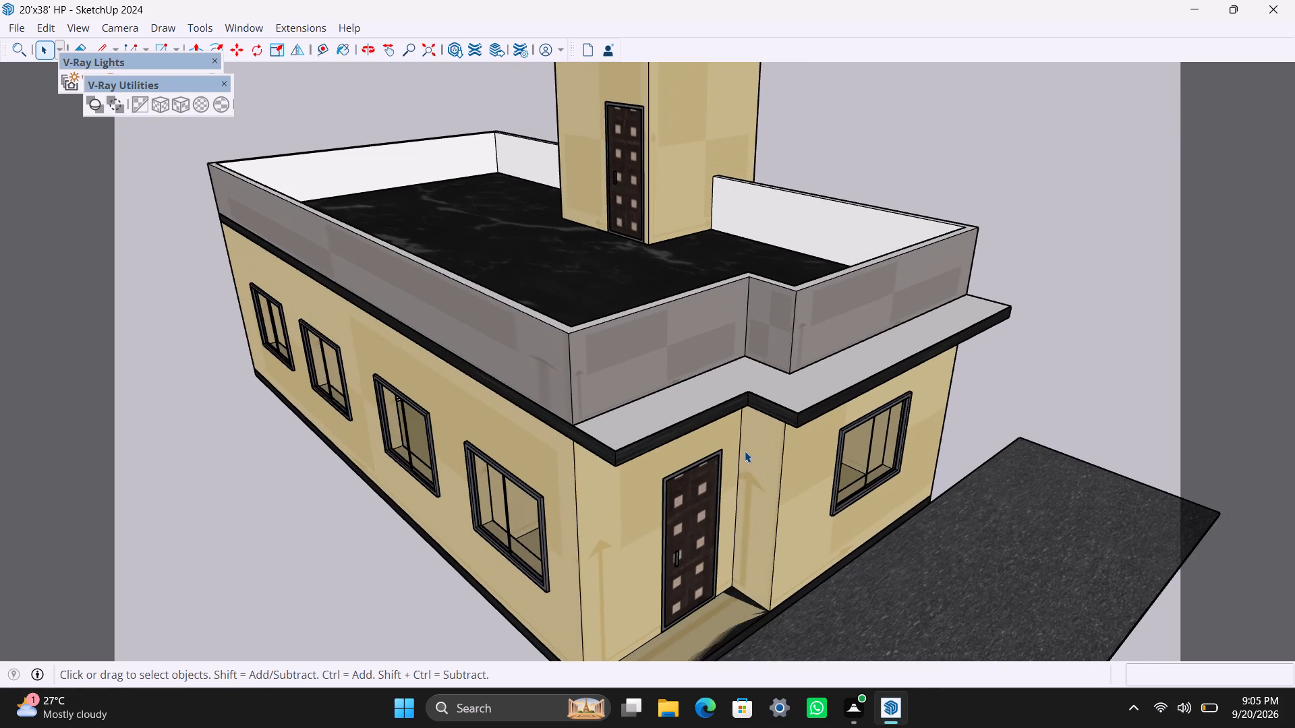
scroll(745, 451, "up", 1)
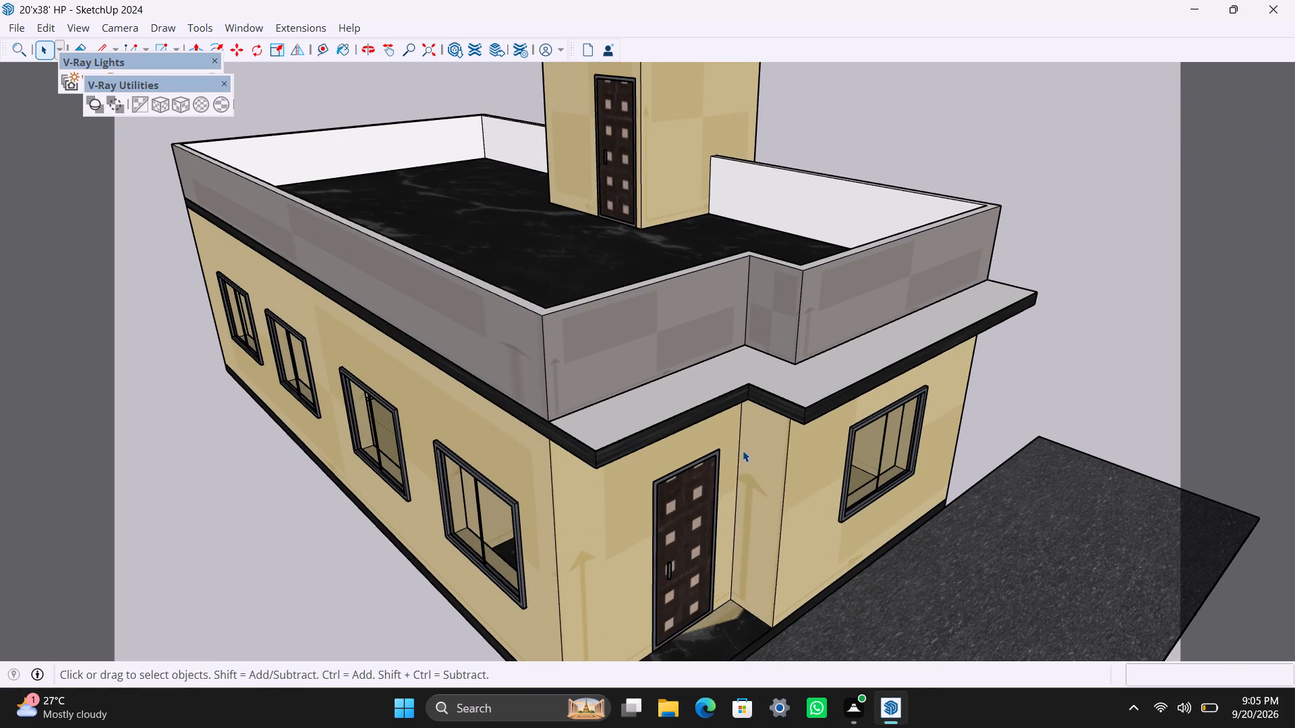
Examine the four-window side, terrace parapet and front overhang from above the entrance corner.
middle_click_drag(742, 450, 830, 461)
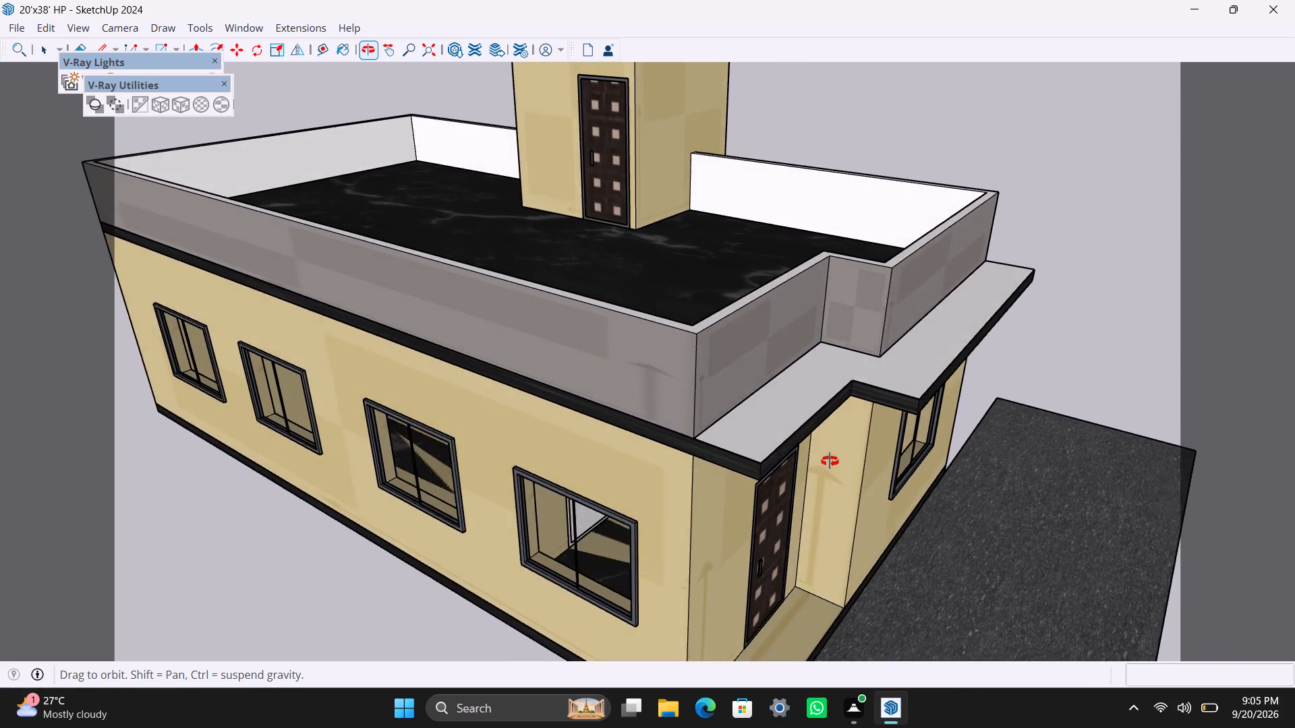
middle_click_drag(830, 461, 868, 458)
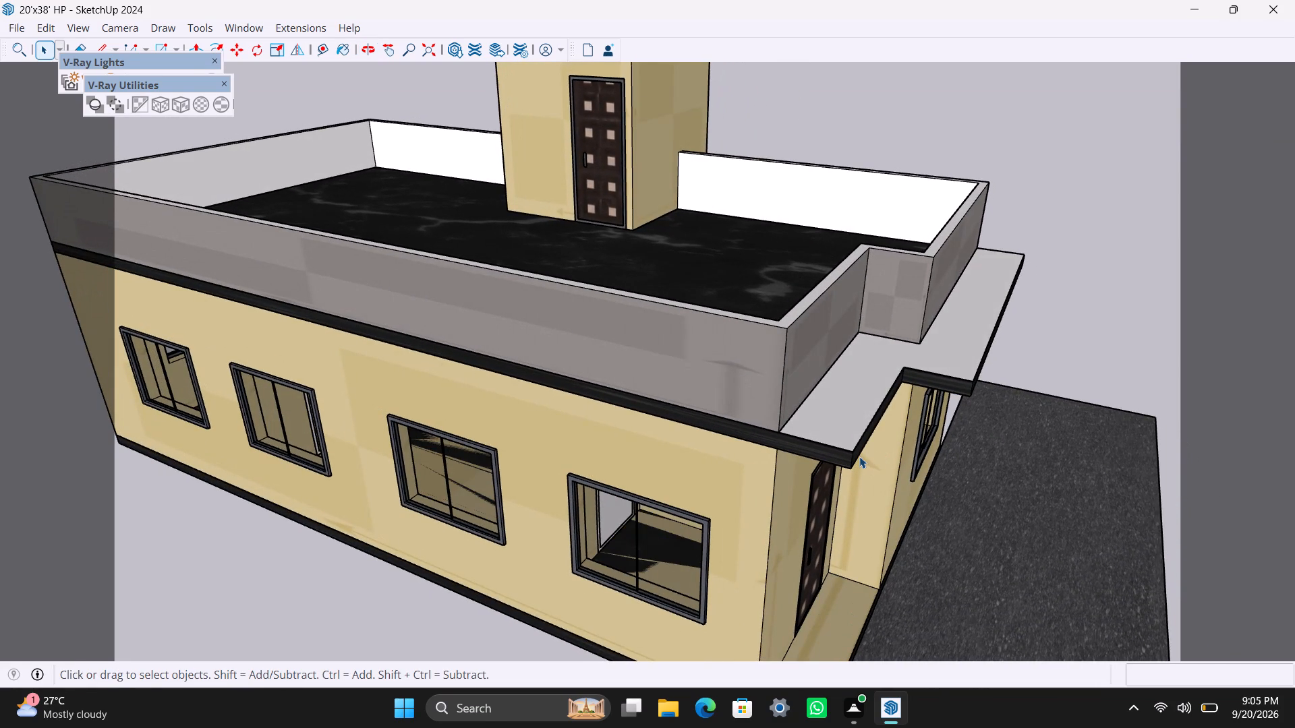
scroll(855, 461, "down", 4)
scroll(856, 466, "up", 2)
scroll(832, 334, "up", 2)
scroll(826, 334, "down", 2)
scroll(824, 333, "up", 2)
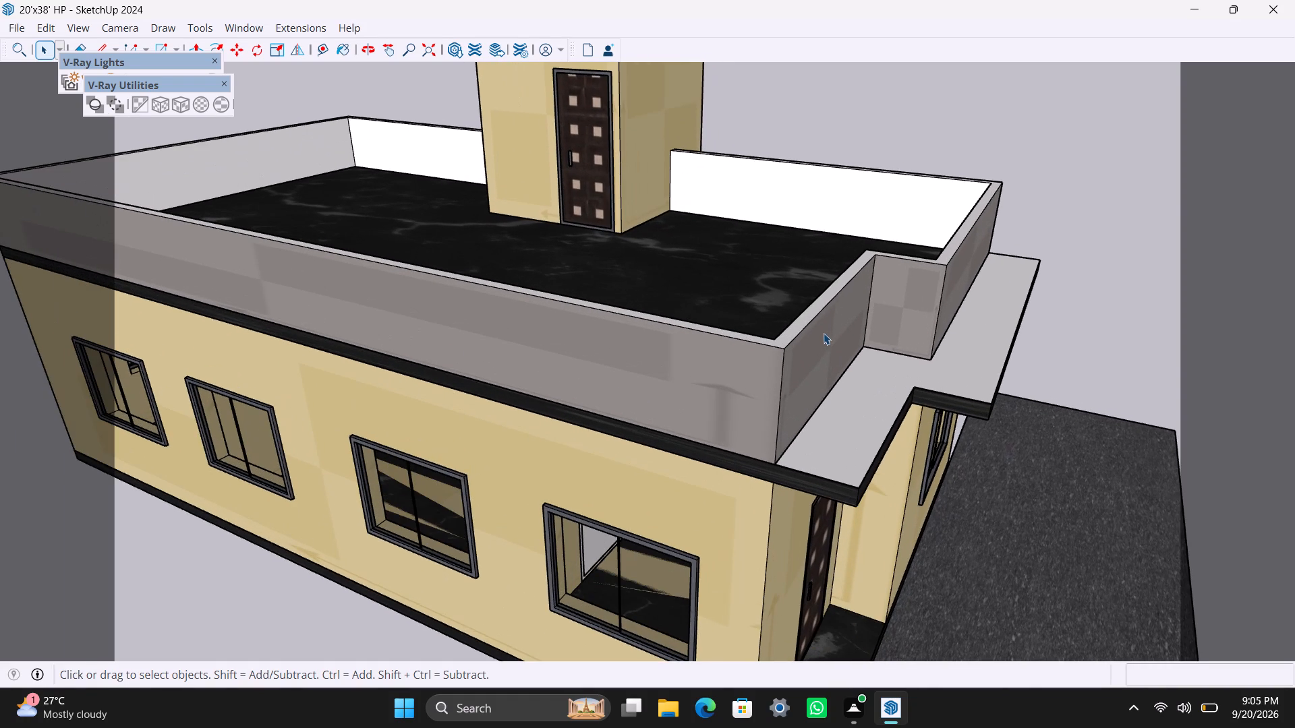
middle_click_drag(807, 340, 811, 344)
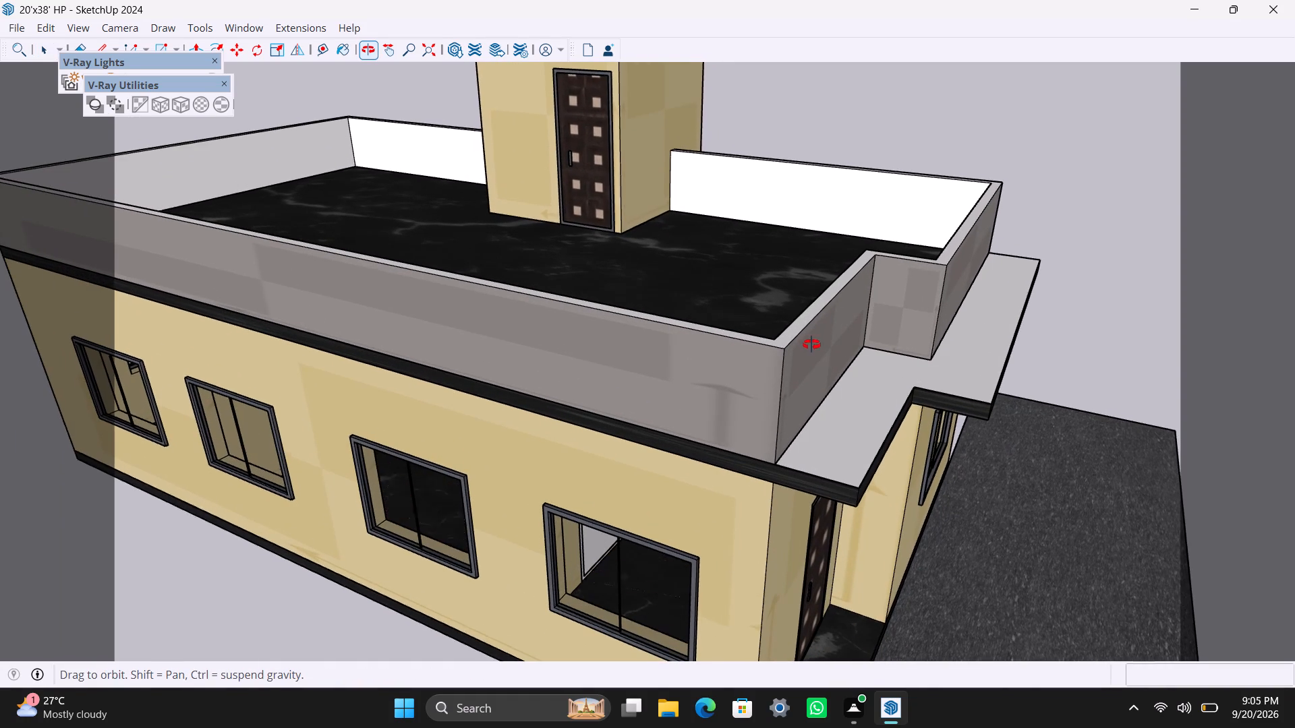
middle_click_drag(811, 344, 761, 324)
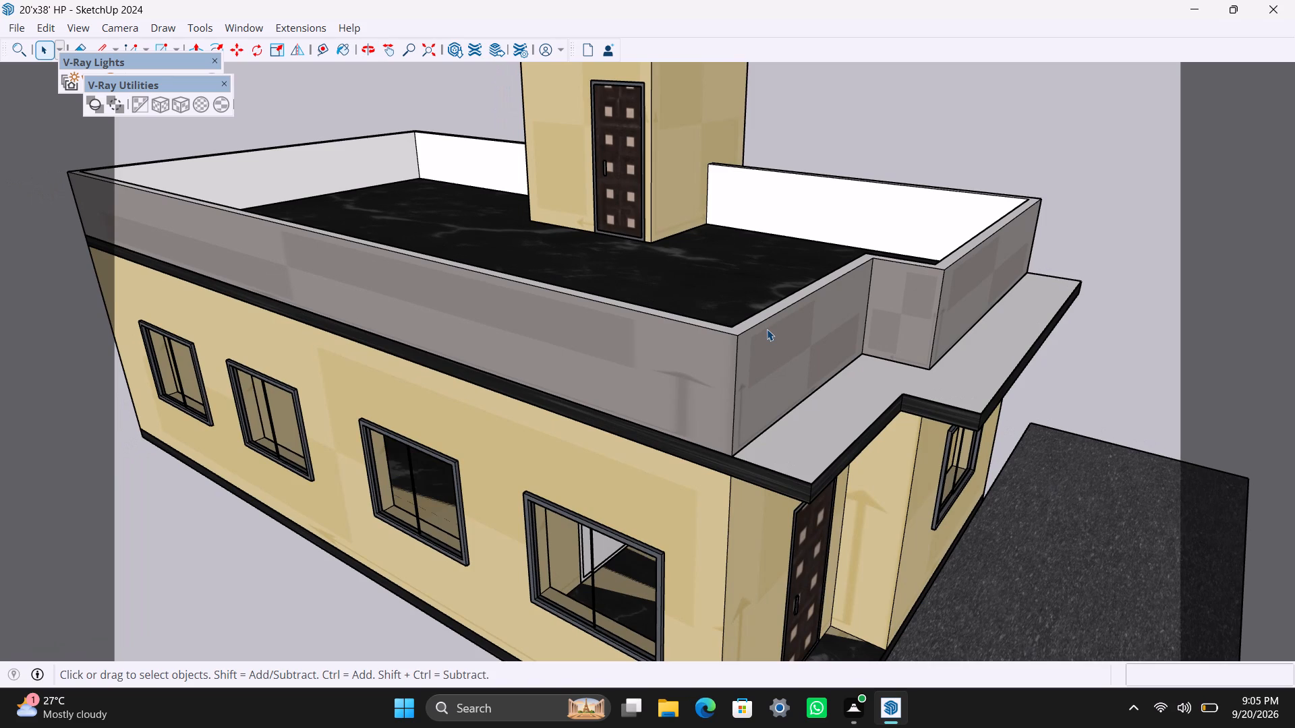
scroll(797, 324, "down", 5)
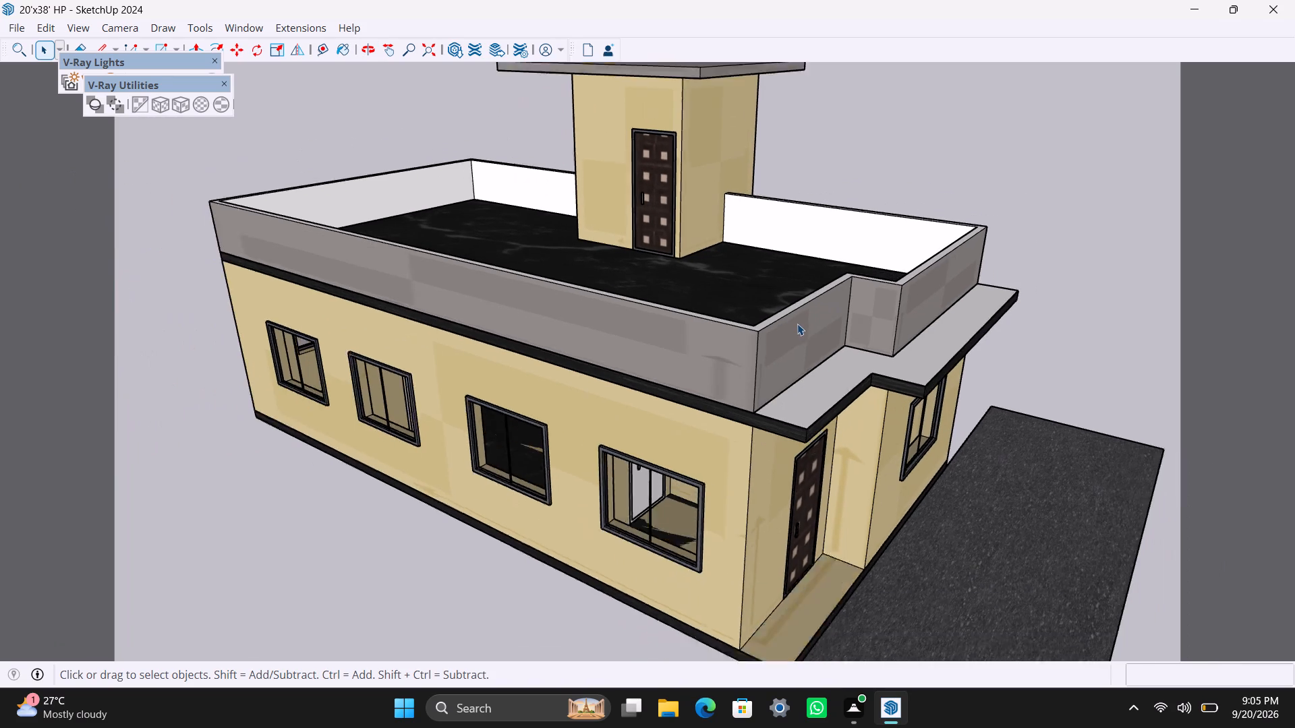
scroll(797, 324, "down", 2)
Check the ventilator side and front facade, and return around to the four-window side and entrance corner.
middle_click_drag(825, 346, 183, 385)
scroll(513, 372, "up", 2)
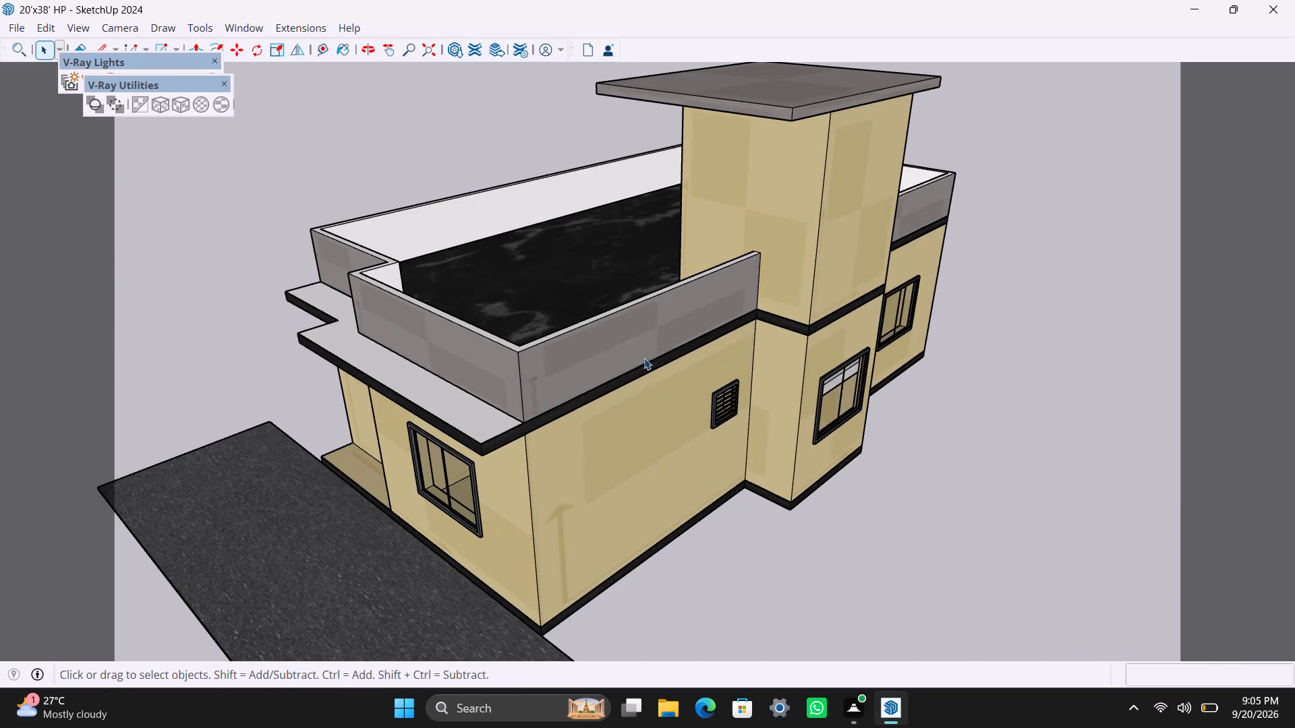
middle_click_drag(644, 357, 1080, 342)
scroll(531, 352, "down", 4)
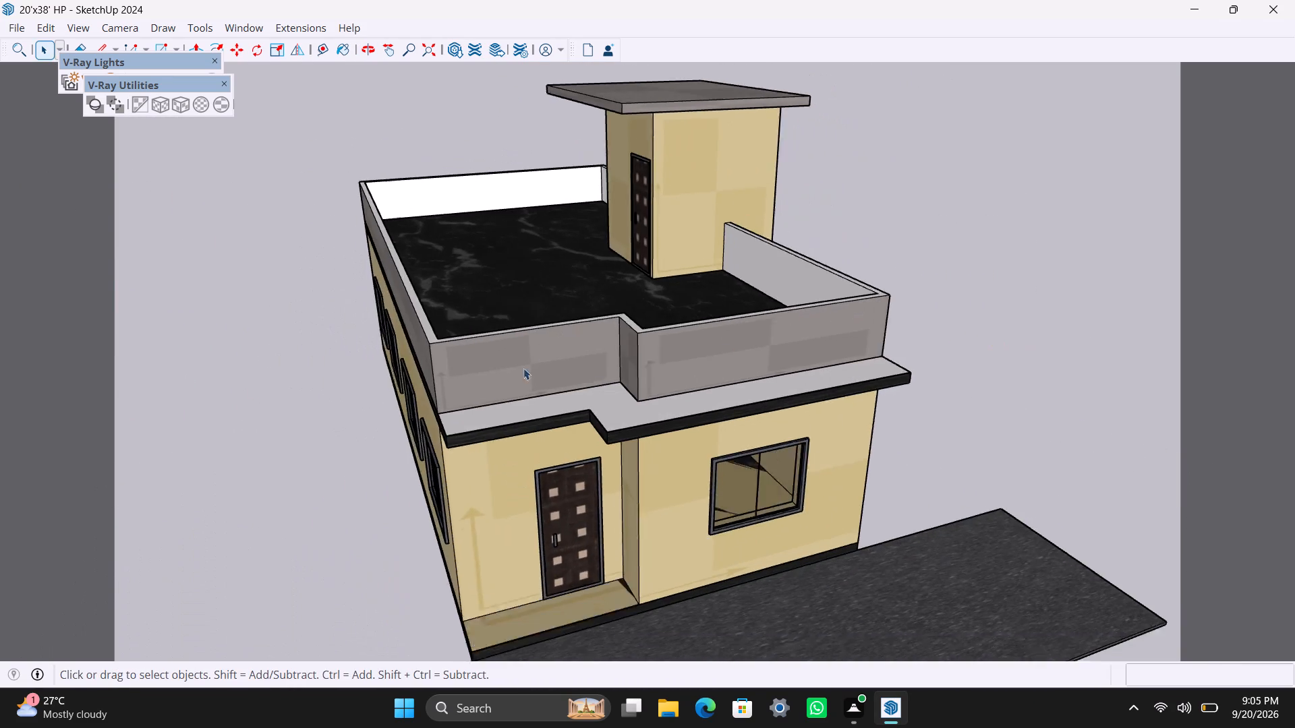
middle_click_drag(439, 399, 678, 413)
scroll(653, 396, "up", 5)
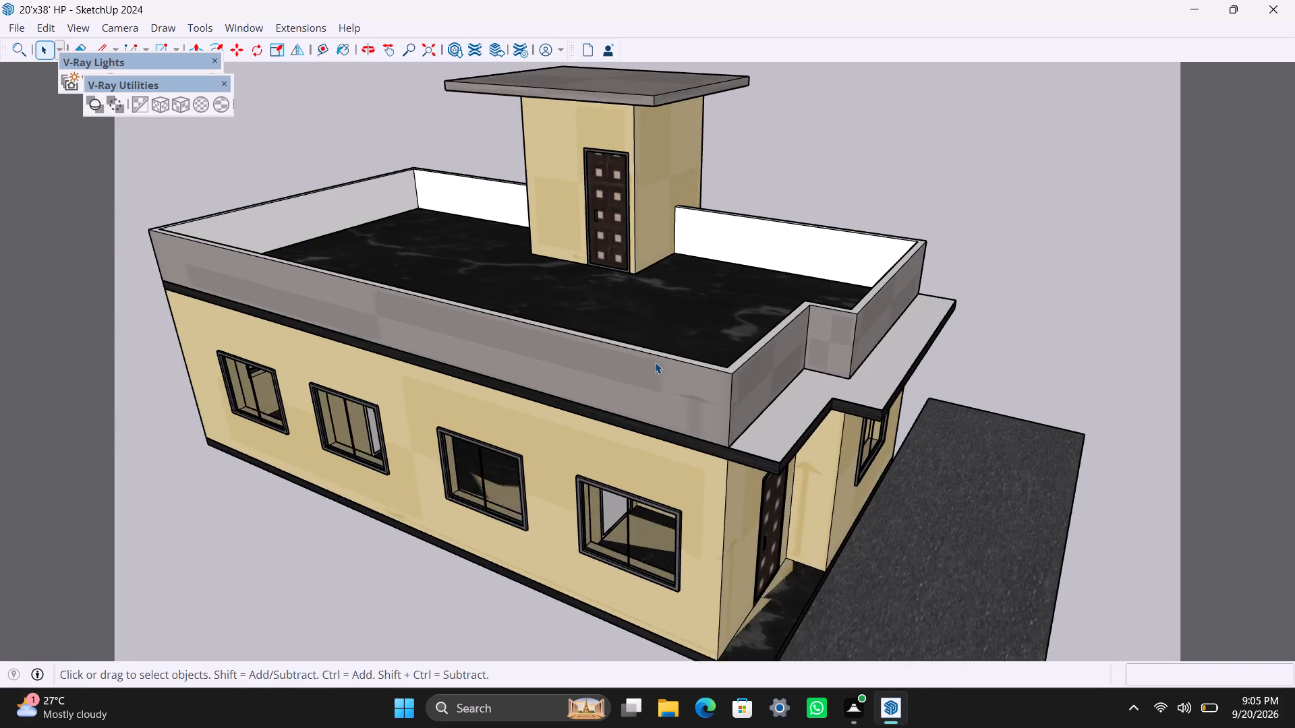
scroll(655, 362, "up", 1)
scroll(662, 359, "down", 4)
middle_click_drag(704, 371, 606, 373)
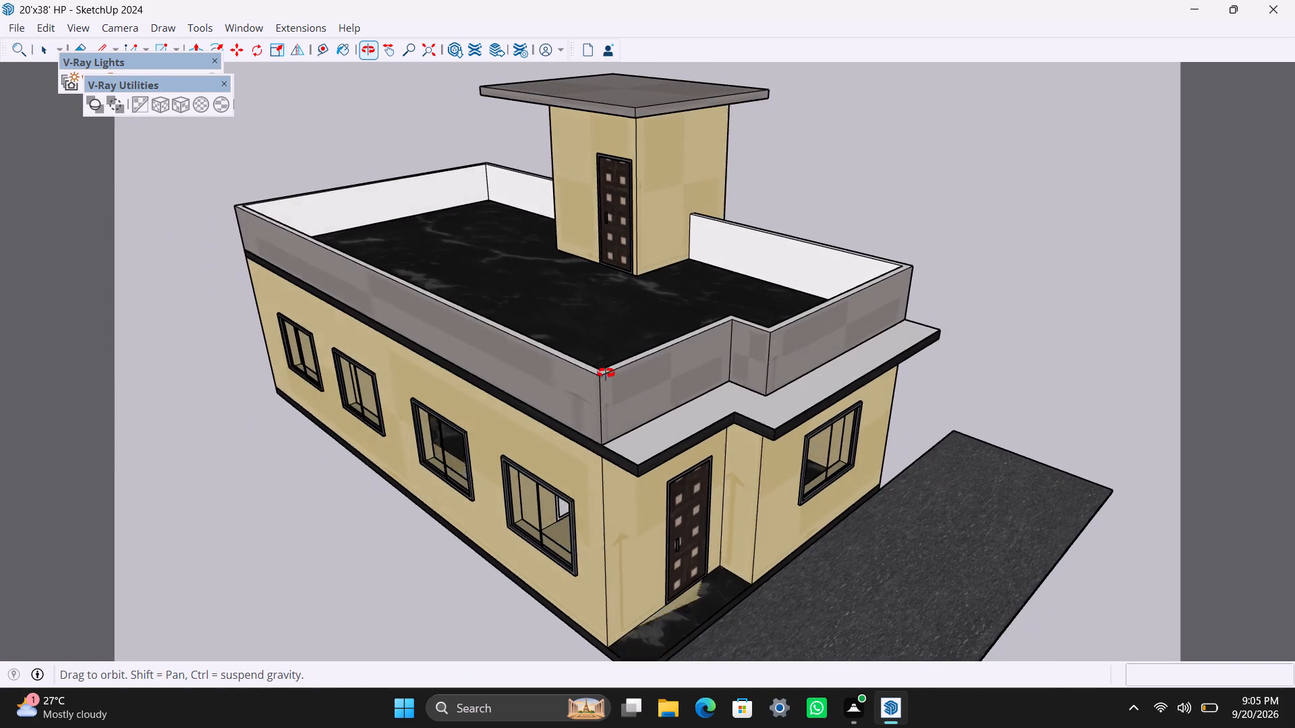
middle_click_drag(606, 373, 572, 356)
Review the entrance door, front window and stair tower from the entrance corner, lowering the viewpoint towards eye level.
scroll(575, 356, "down", 4)
scroll(594, 358, "up", 5)
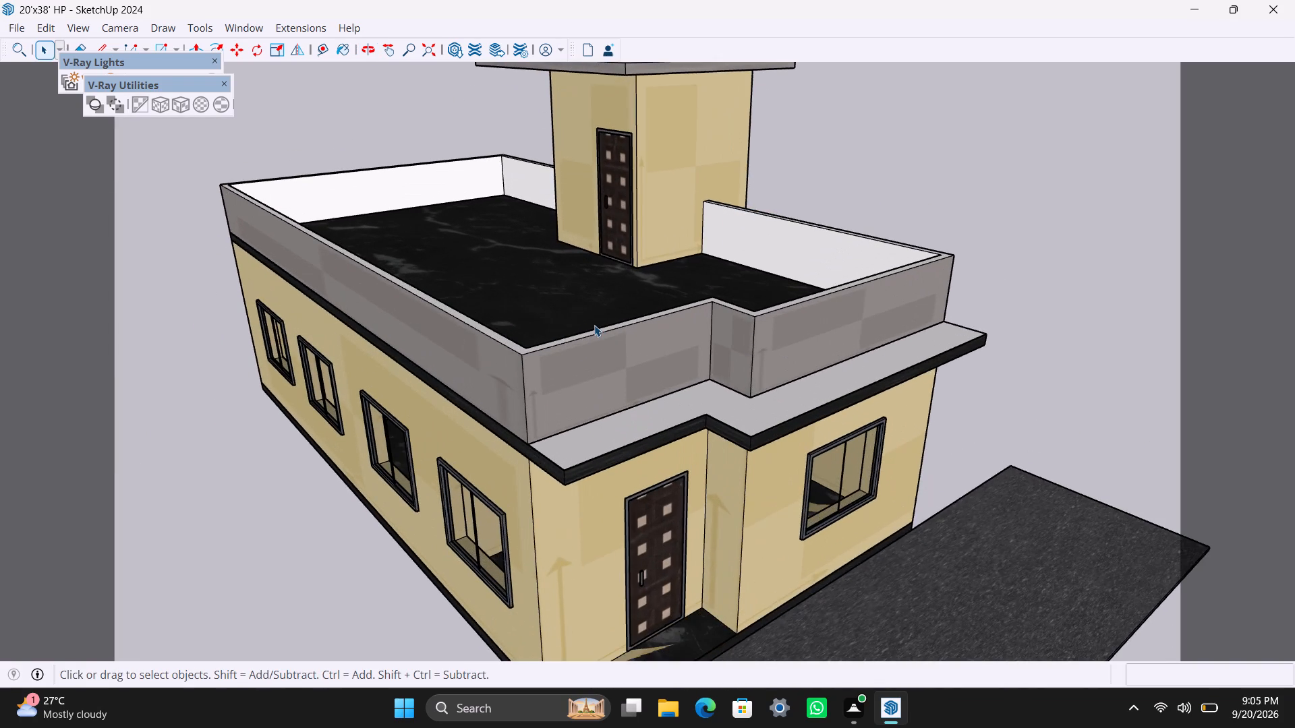
scroll(594, 325, "up", 1)
scroll(594, 325, "down", 3)
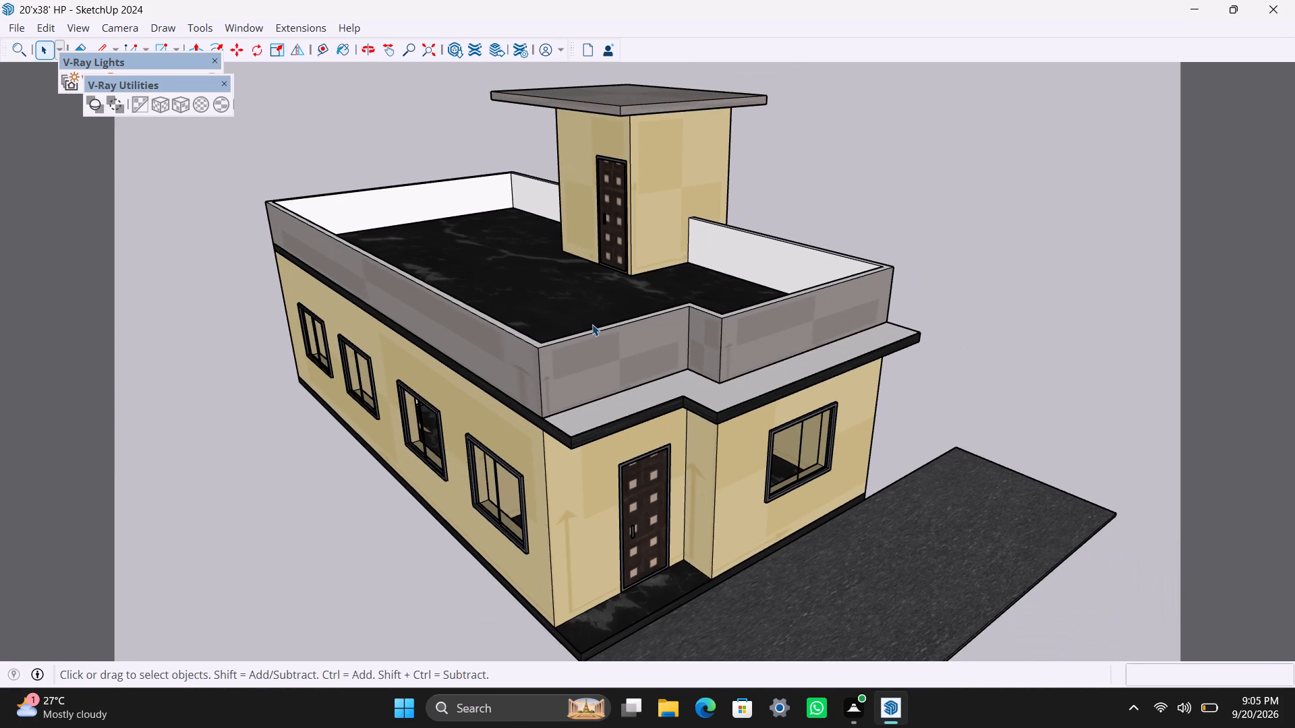
scroll(592, 324, "up", 1)
middle_click_drag(542, 330, 550, 305)
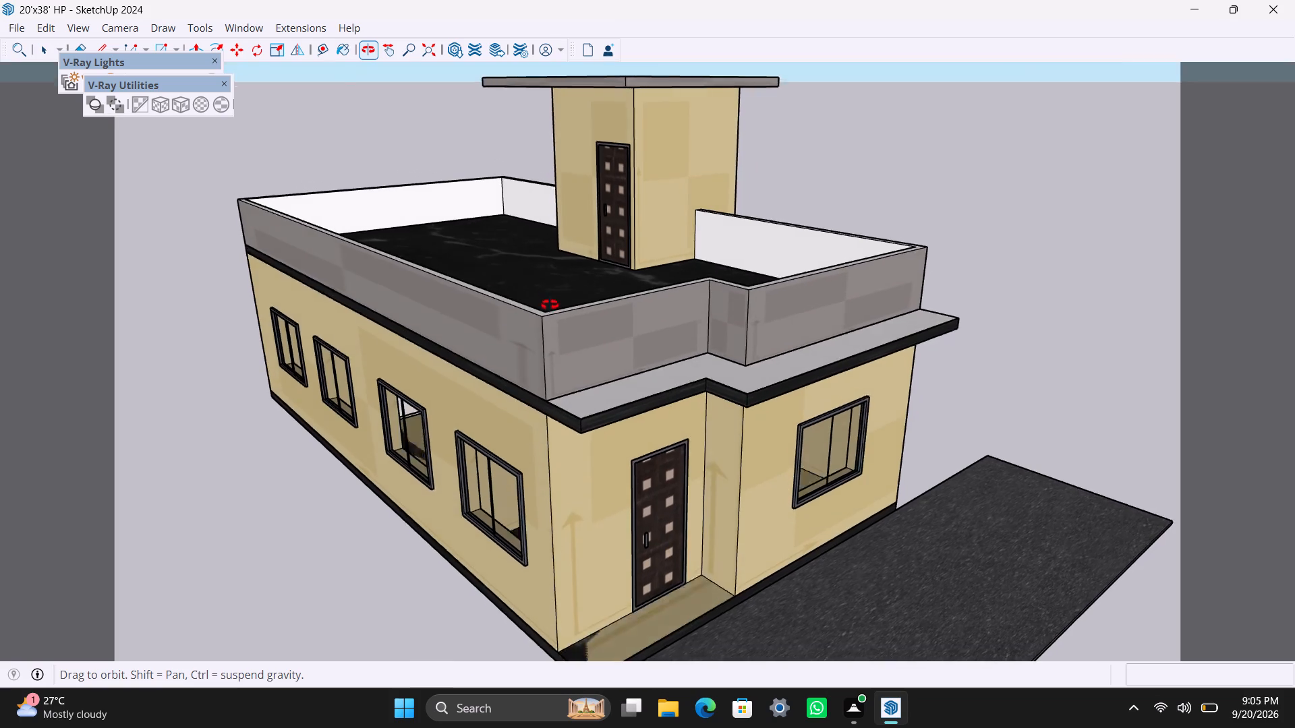
middle_click_drag(550, 305, 563, 262)
scroll(561, 313, "down", 3)
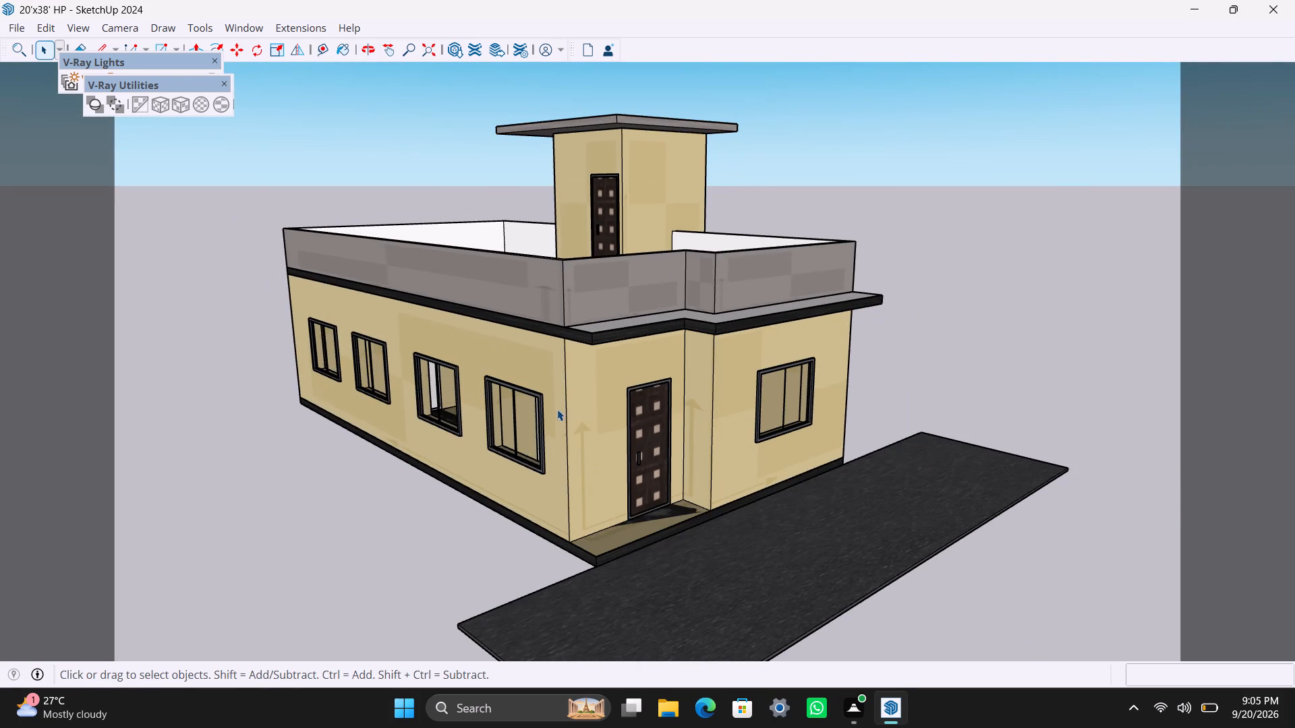
Inspect the parapet, overhang and wall openings around the entrance corner closely from a low angle.
middle_click_drag(558, 406, 636, 501)
scroll(628, 475, "up", 4)
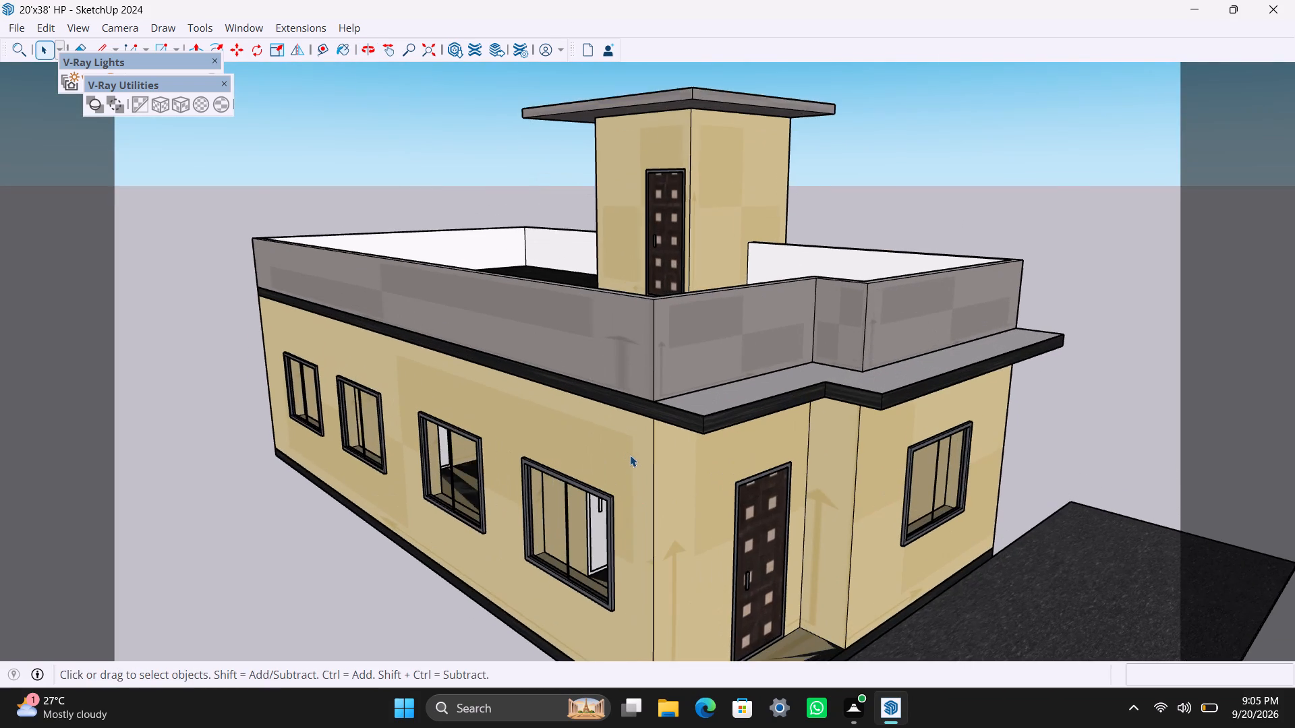
scroll(630, 455, "down", 2)
scroll(629, 450, "up", 4)
scroll(638, 443, "down", 2)
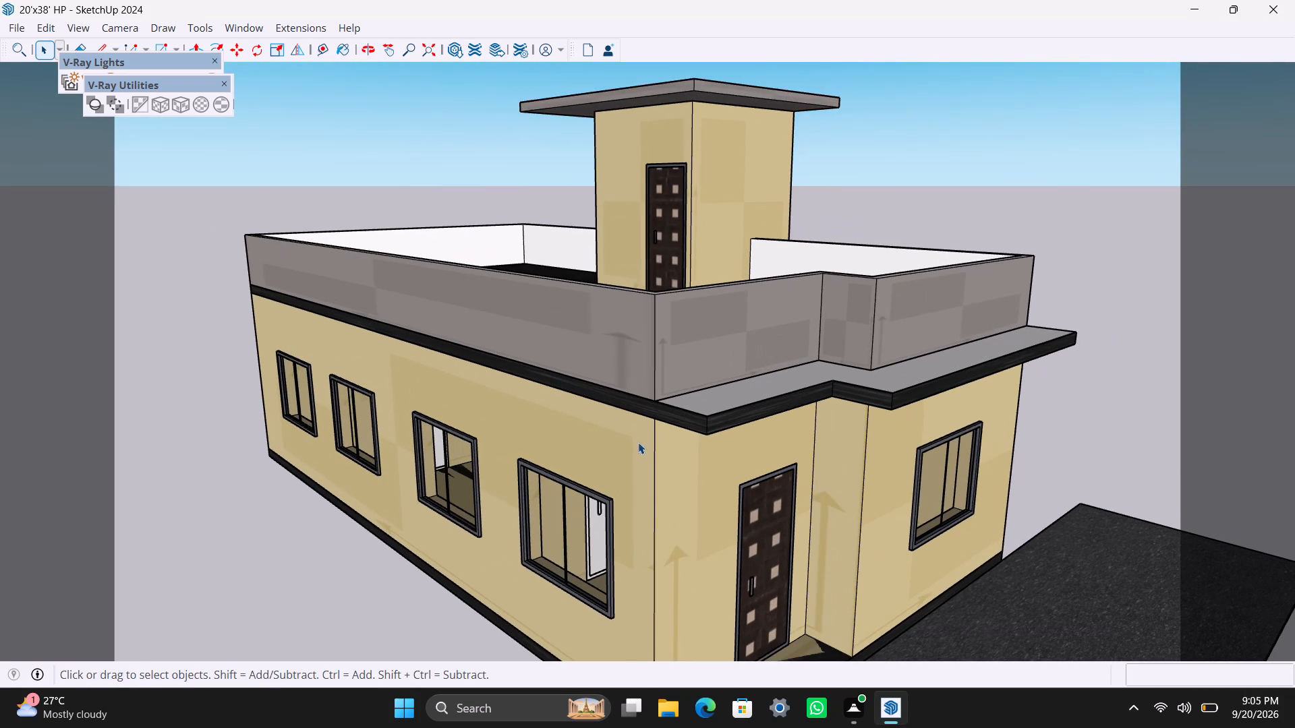
scroll(638, 442, "down", 3)
scroll(600, 392, "up", 5)
scroll(625, 344, "down", 3)
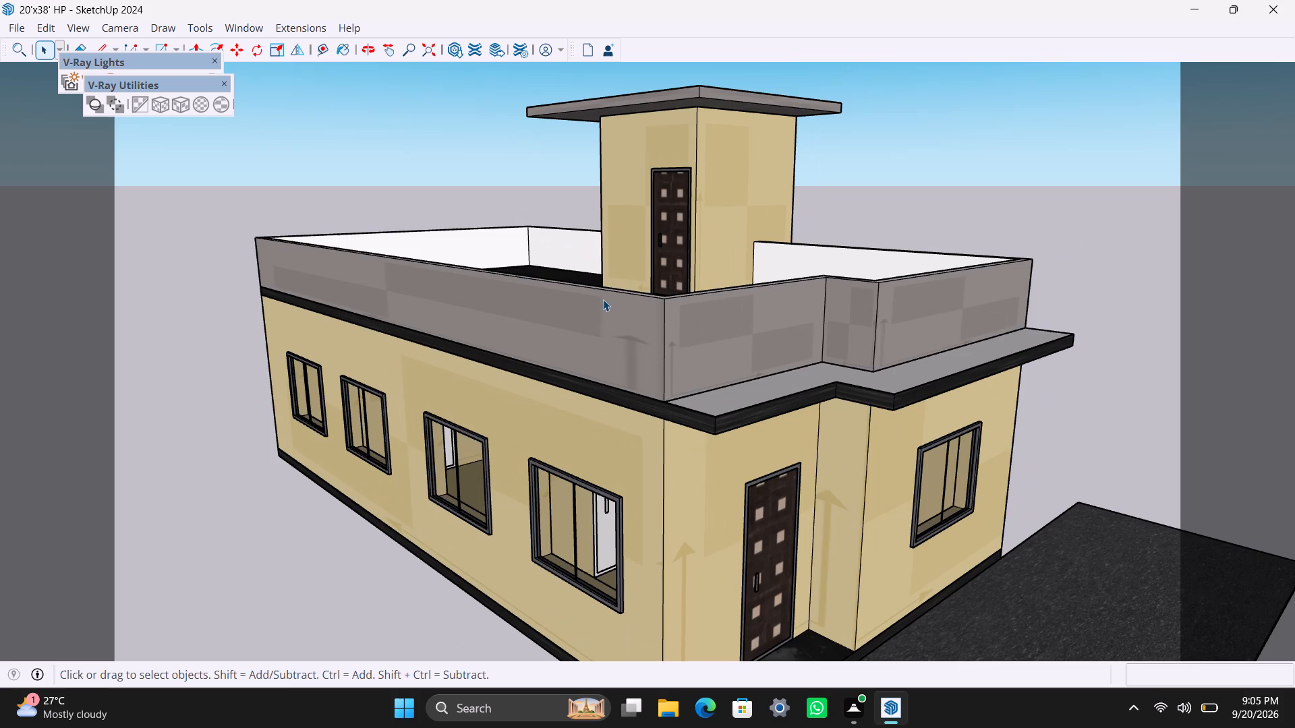
Review the front facade and road, and return to the four-window side, terrace and front overhang.
middle_click_drag(603, 301, 279, 340)
scroll(308, 361, "down", 4)
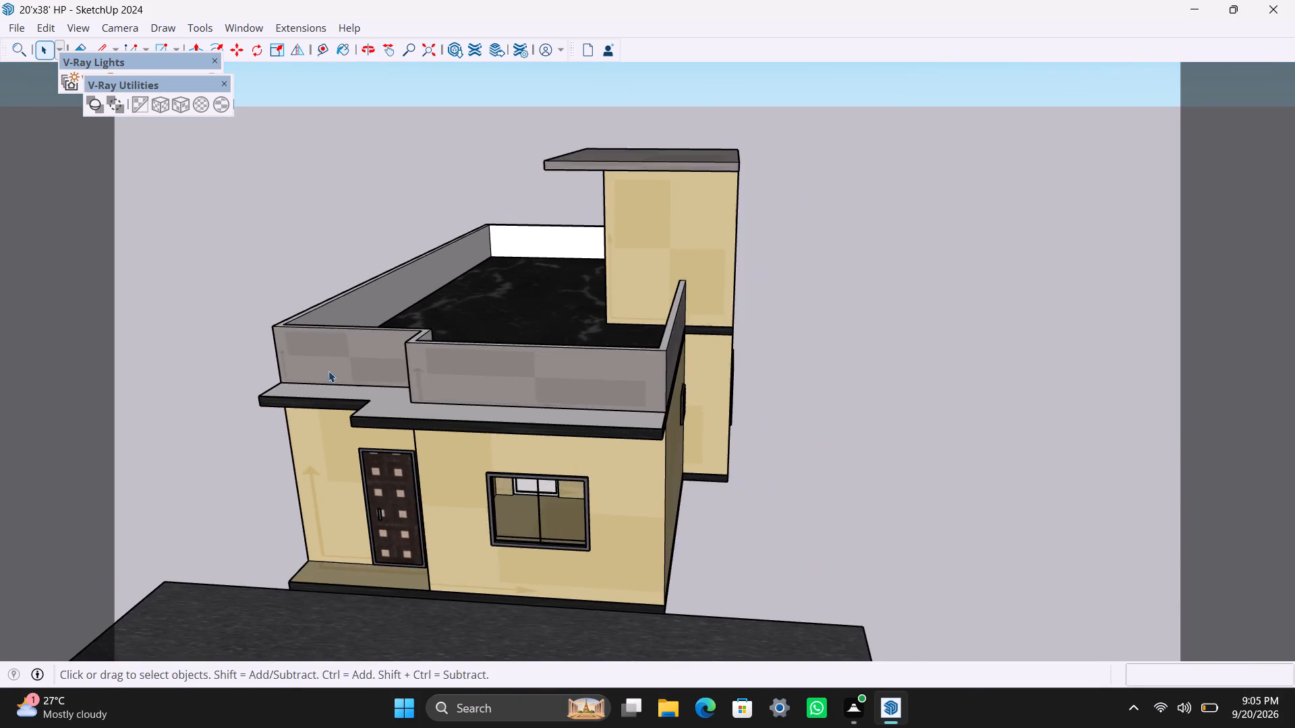
scroll(434, 342, "down", 4)
middle_click_drag(386, 382, 849, 342)
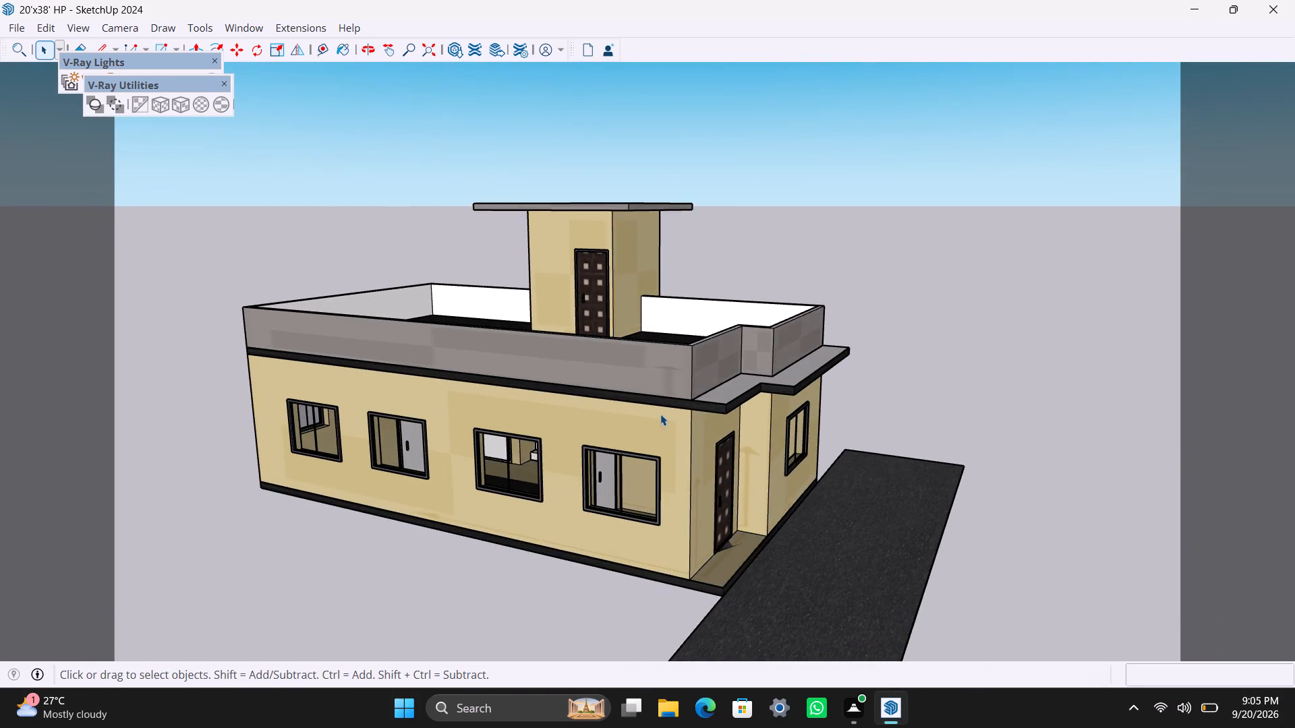
scroll(660, 414, "up", 7)
scroll(639, 356, "down", 2)
middle_click_drag(631, 311, 559, 377)
scroll(581, 366, "up", 3)
scroll(580, 362, "down", 4)
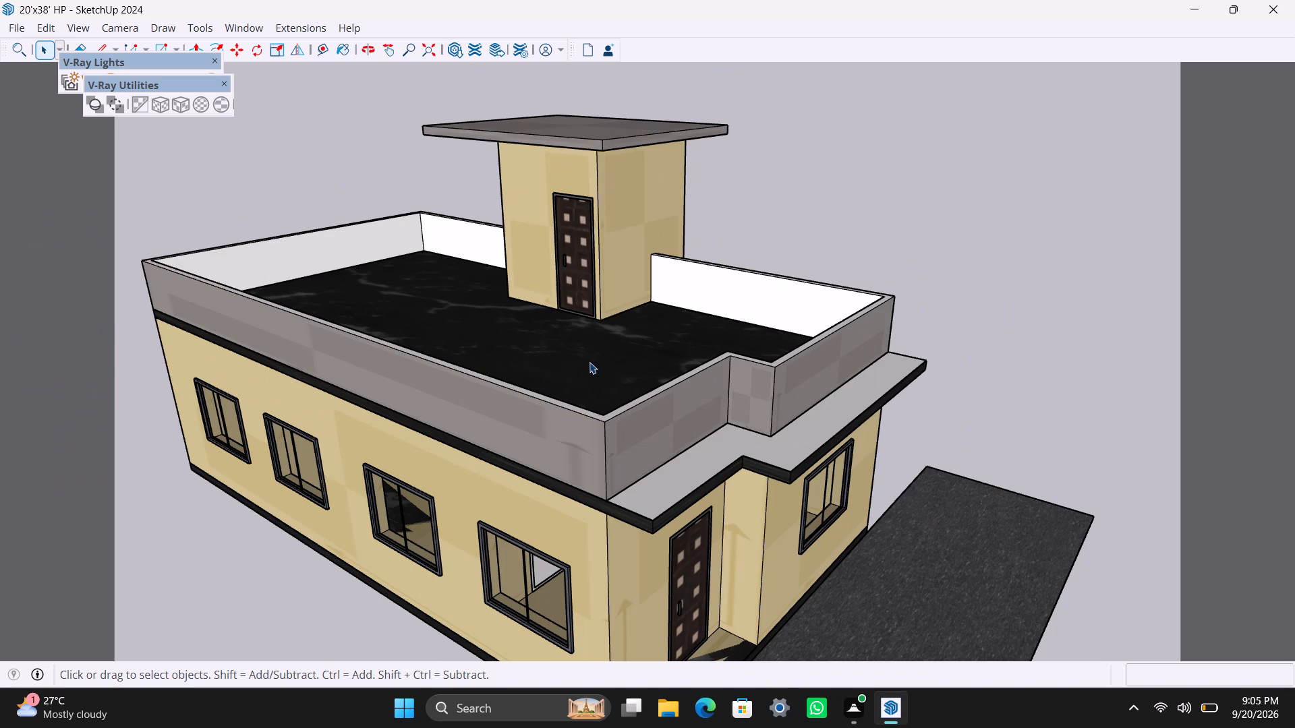
scroll(595, 446, "up", 5)
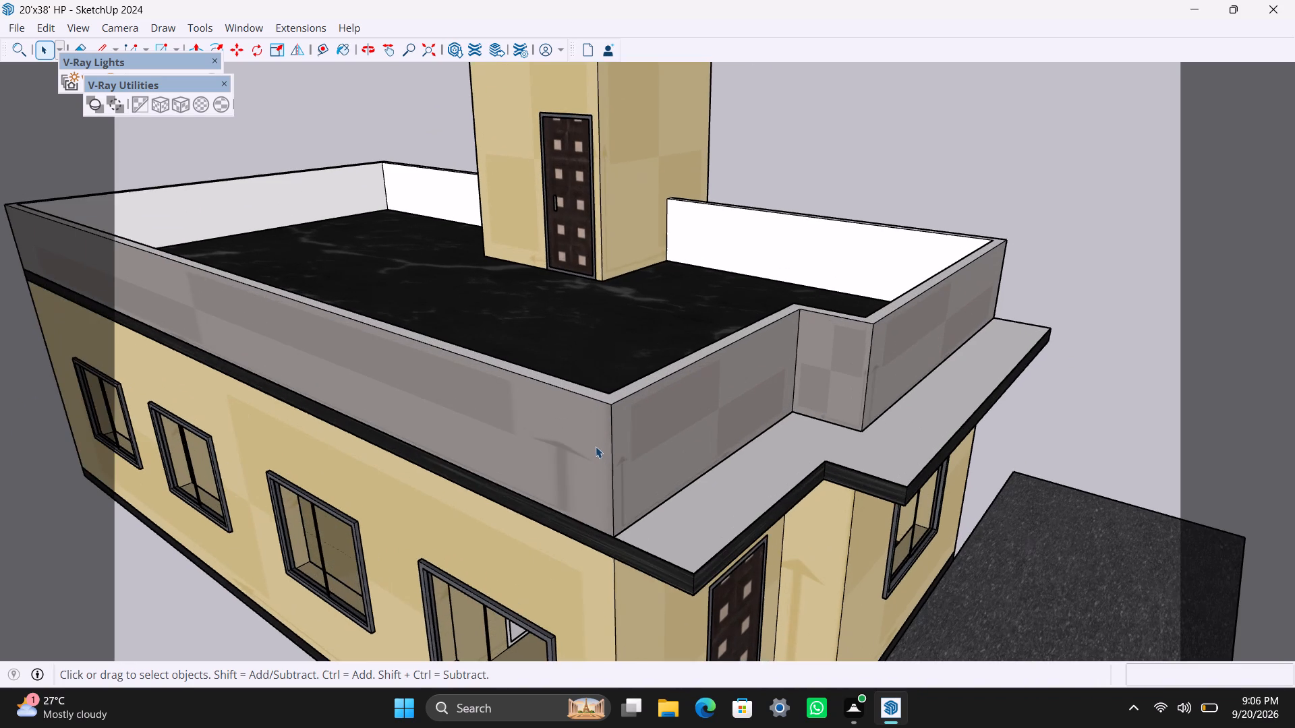
Open the house group, pick the vertical edge at the parapet's inner rear corner on the terrace, and leave the group.
scroll(542, 377, "down", 4)
middle_click_drag(386, 281, 363, 351)
scroll(405, 203, "up", 3)
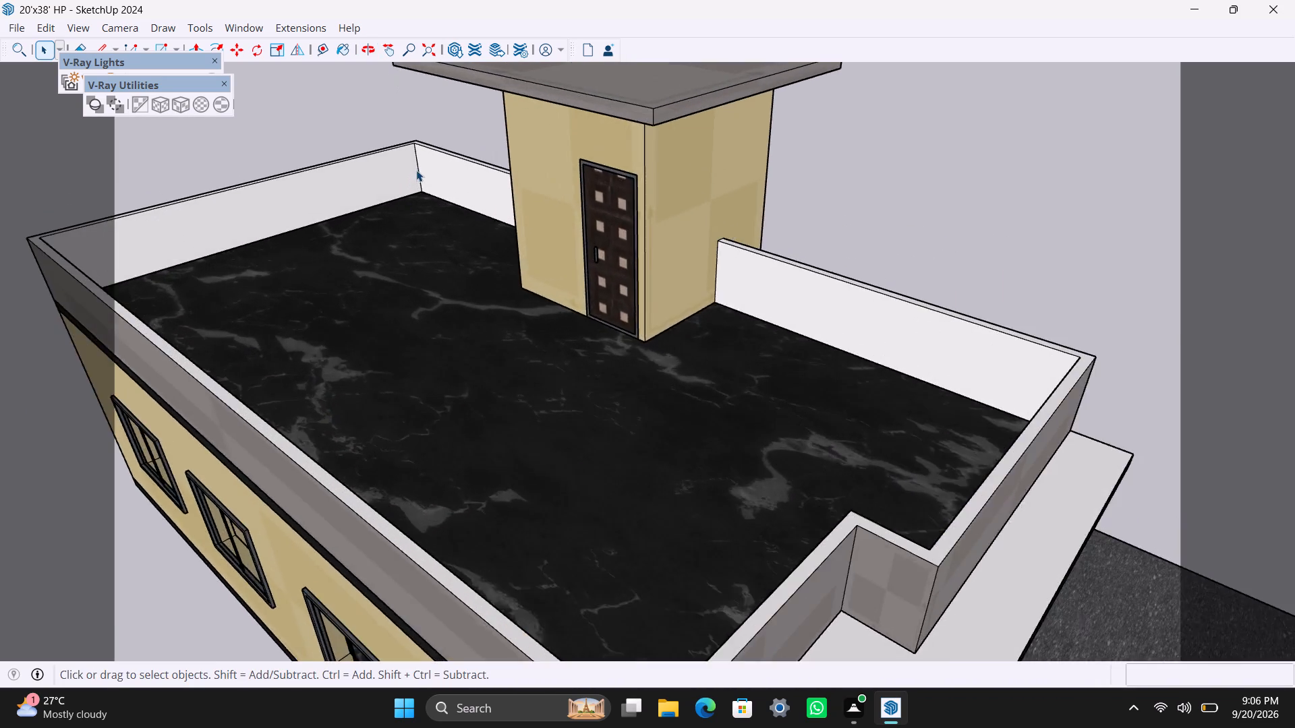
scroll(416, 170, "up", 3)
double_click(415, 166)
left_click(415, 166)
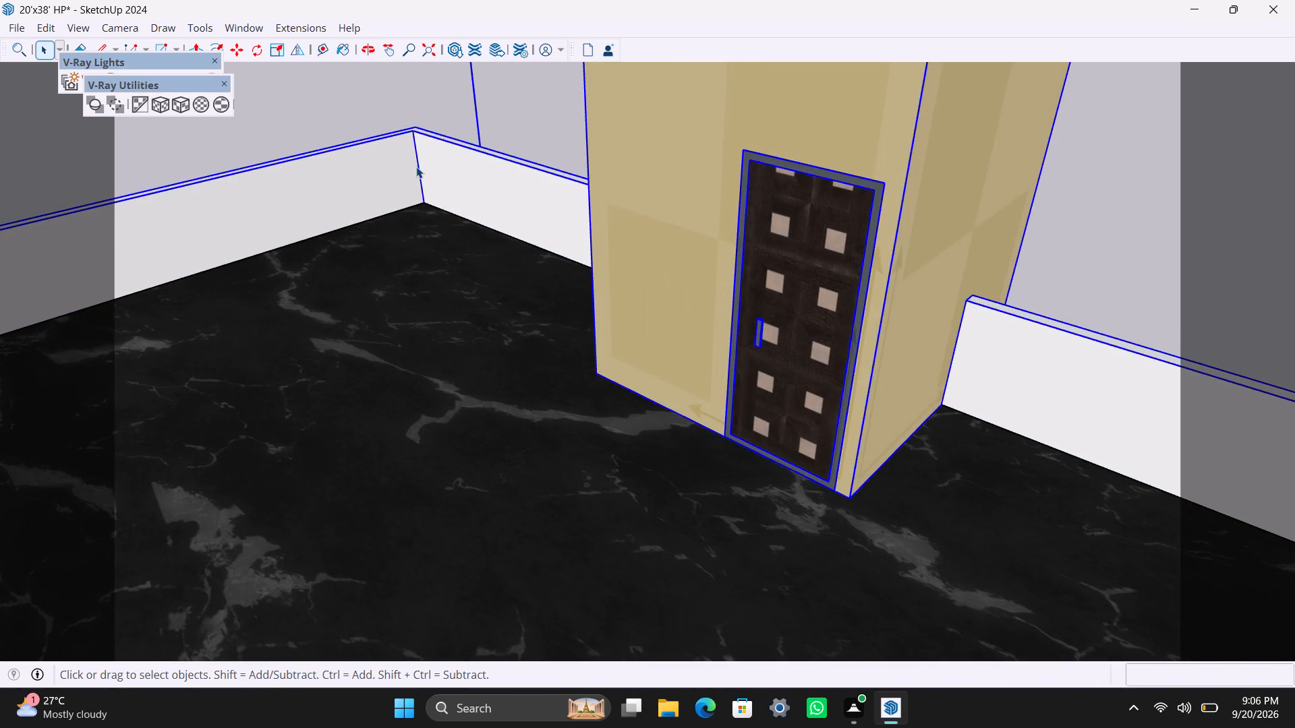
scroll(416, 166, "up", 2)
triple_click(416, 166)
scroll(416, 166, "up", 2)
left_click(418, 168)
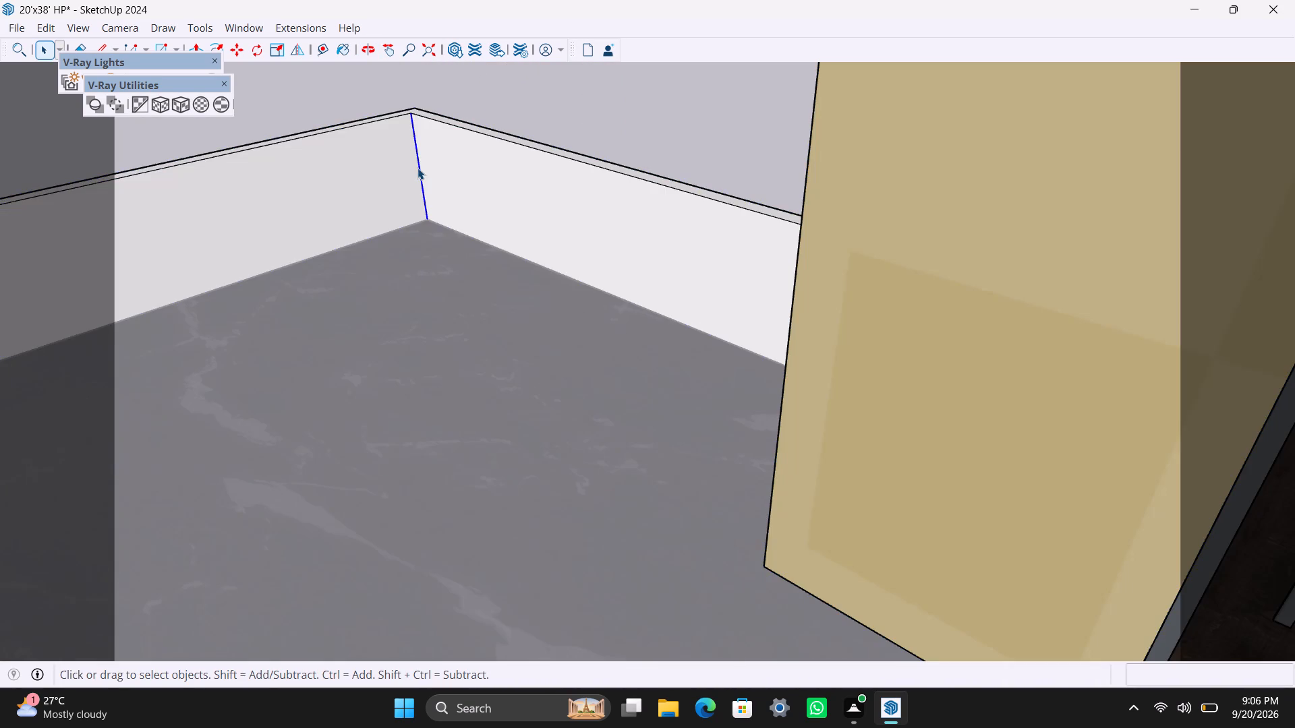
scroll(426, 222, "down", 4)
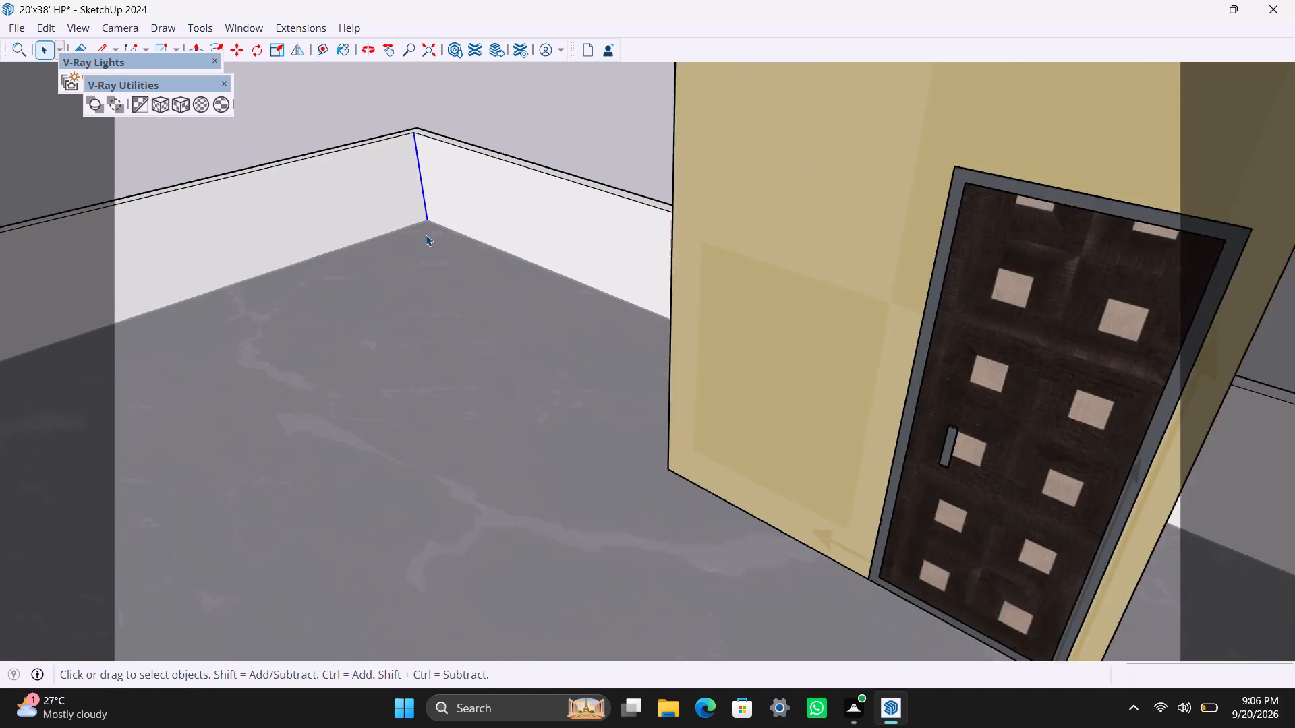
scroll(426, 235, "down", 12)
left_click(798, 169)
left_click(814, 272)
left_click(819, 271)
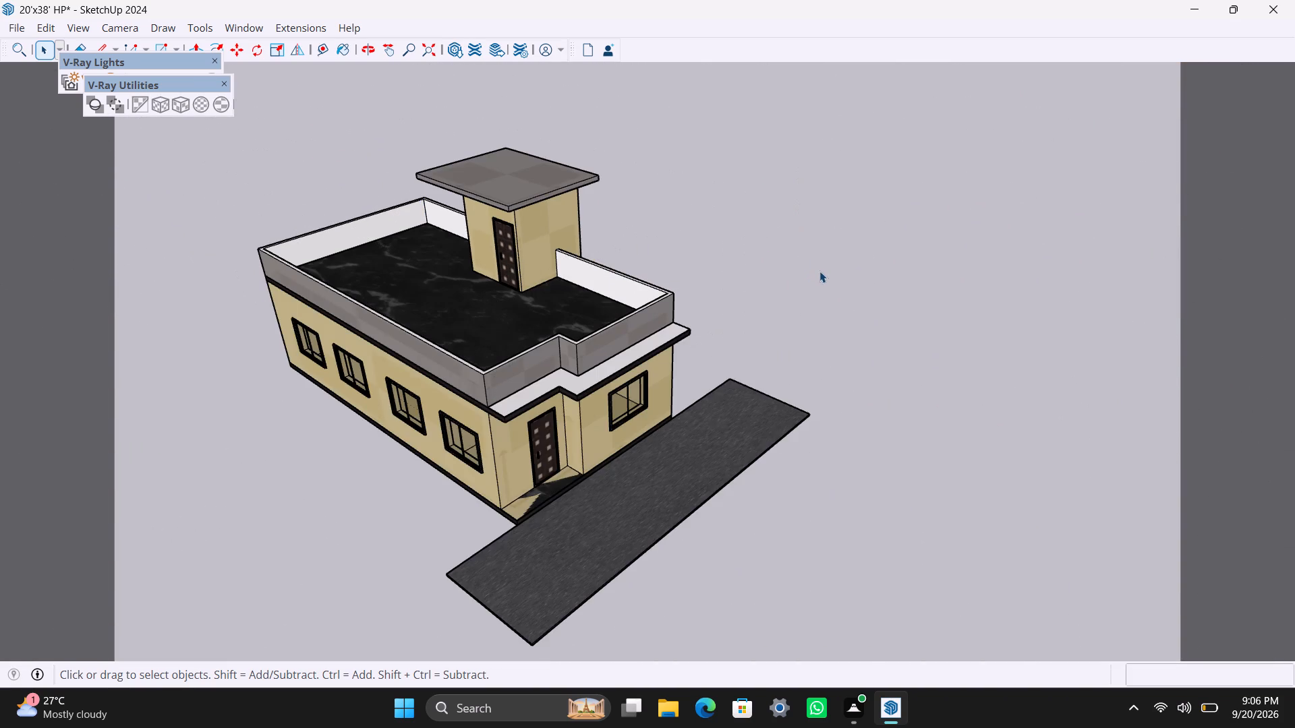
Examine the front, terrace, stair tower roof and ventilator side of the house from high above.
scroll(684, 433, "down", 3)
middle_click_drag(683, 439, 248, 461)
scroll(552, 231, "up", 4)
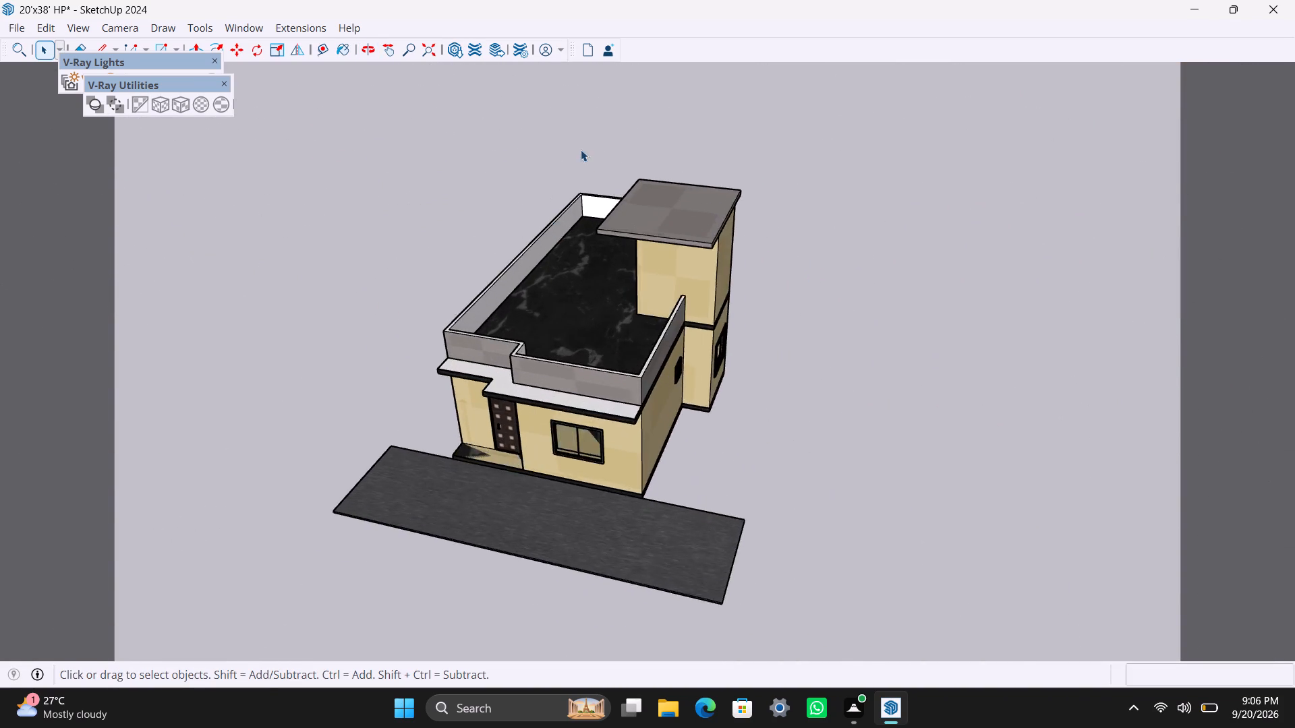
scroll(581, 150, "up", 7)
middle_click_drag(581, 231, 506, 236)
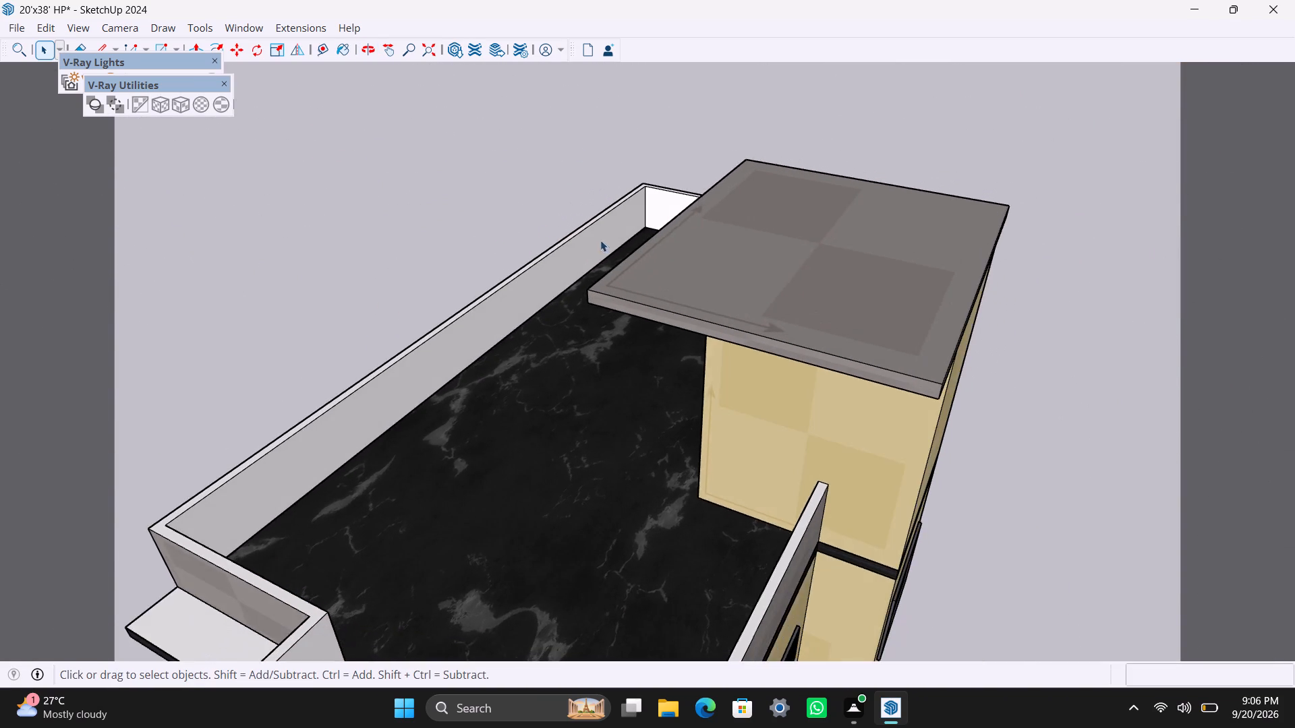
scroll(604, 239, "up", 5)
scroll(666, 244, "down", 14)
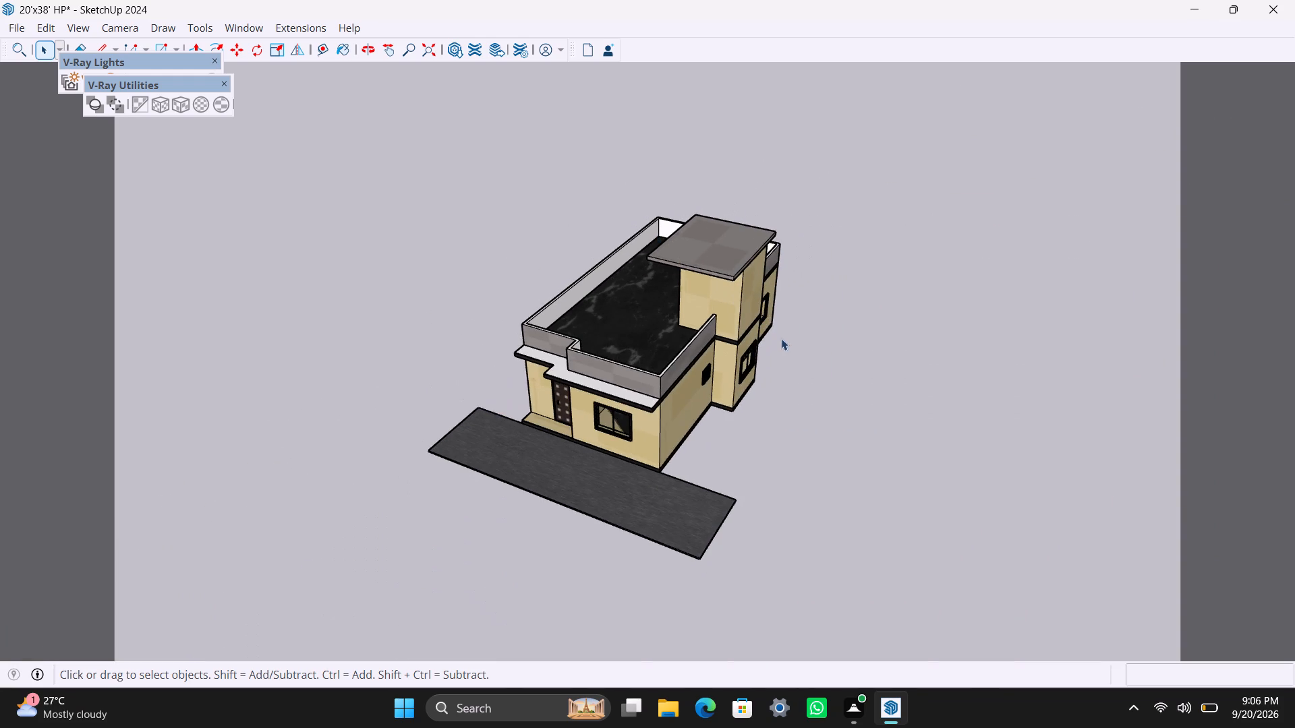
scroll(715, 425, "up", 7)
middle_click_drag(671, 458, 523, 497)
scroll(519, 496, "down", 4)
scroll(600, 333, "up", 2)
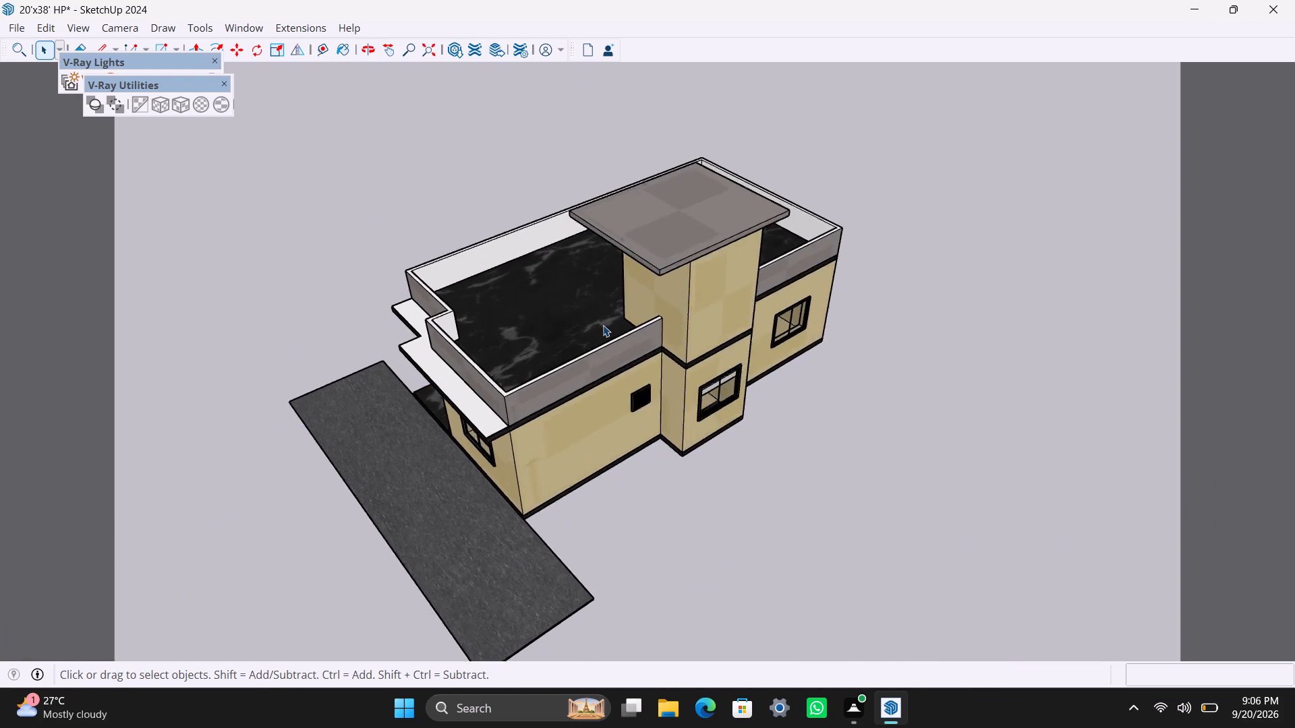
Inspect the terrace floor, the stepped front parapet and its inner corner closely from the ventilator side.
scroll(603, 325, "up", 2)
scroll(527, 321, "up", 4)
scroll(557, 232, "down", 6)
middle_click_drag(564, 243, 415, 272)
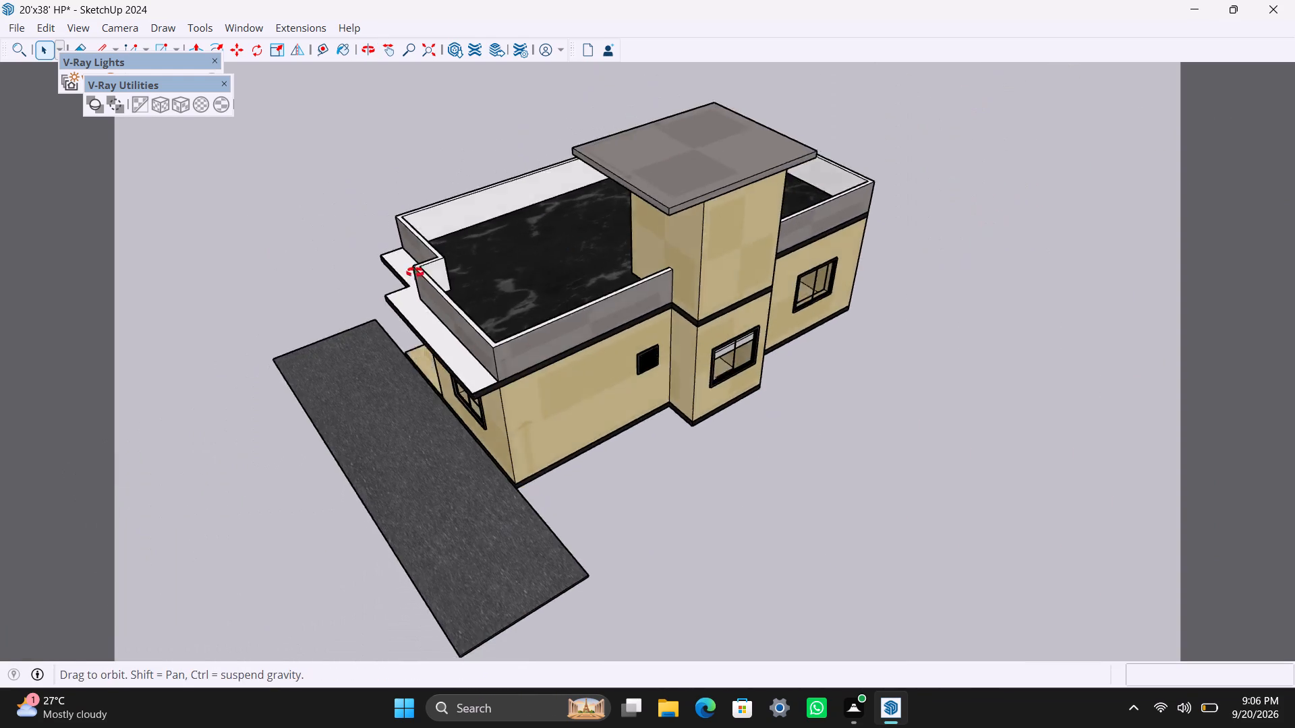
middle_click_drag(415, 272, 257, 300)
scroll(436, 232, "up", 3)
scroll(516, 204, "up", 3)
scroll(585, 150, "up", 6)
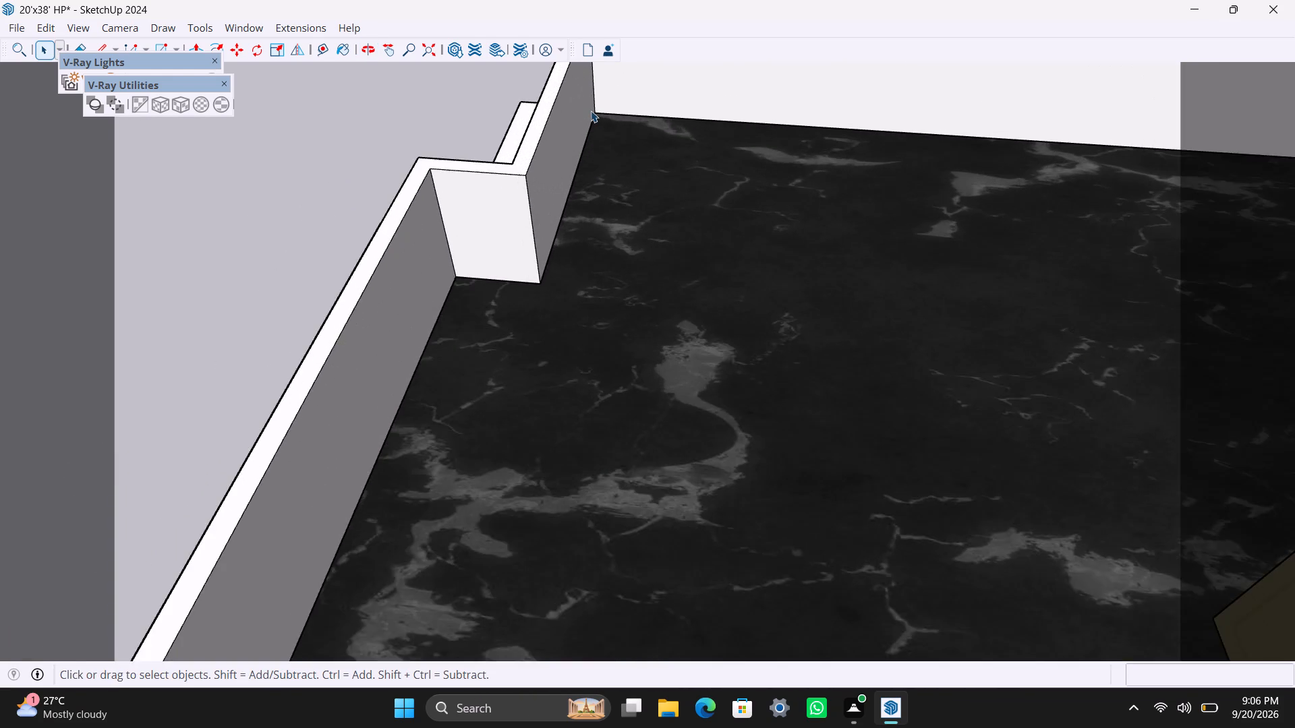
scroll(591, 111, "down", 10)
middle_click_drag(602, 129, 596, 282, "shift")
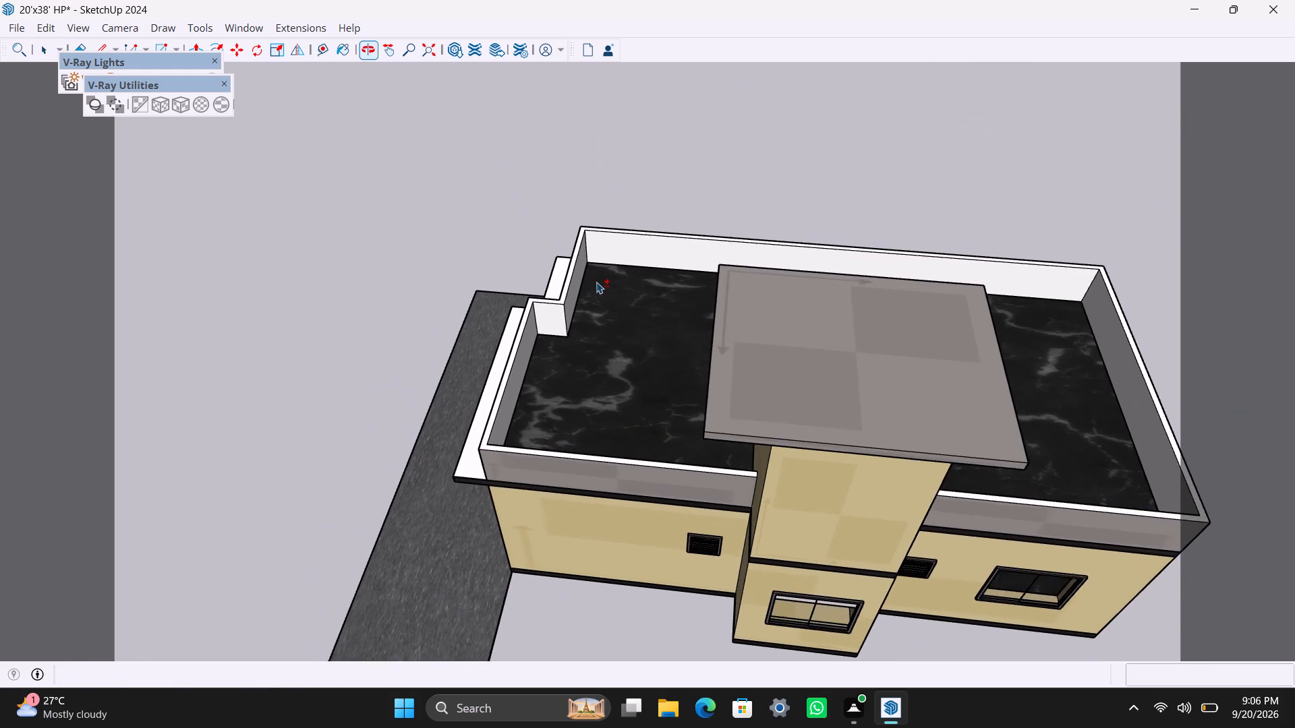
scroll(595, 278, "up", 13)
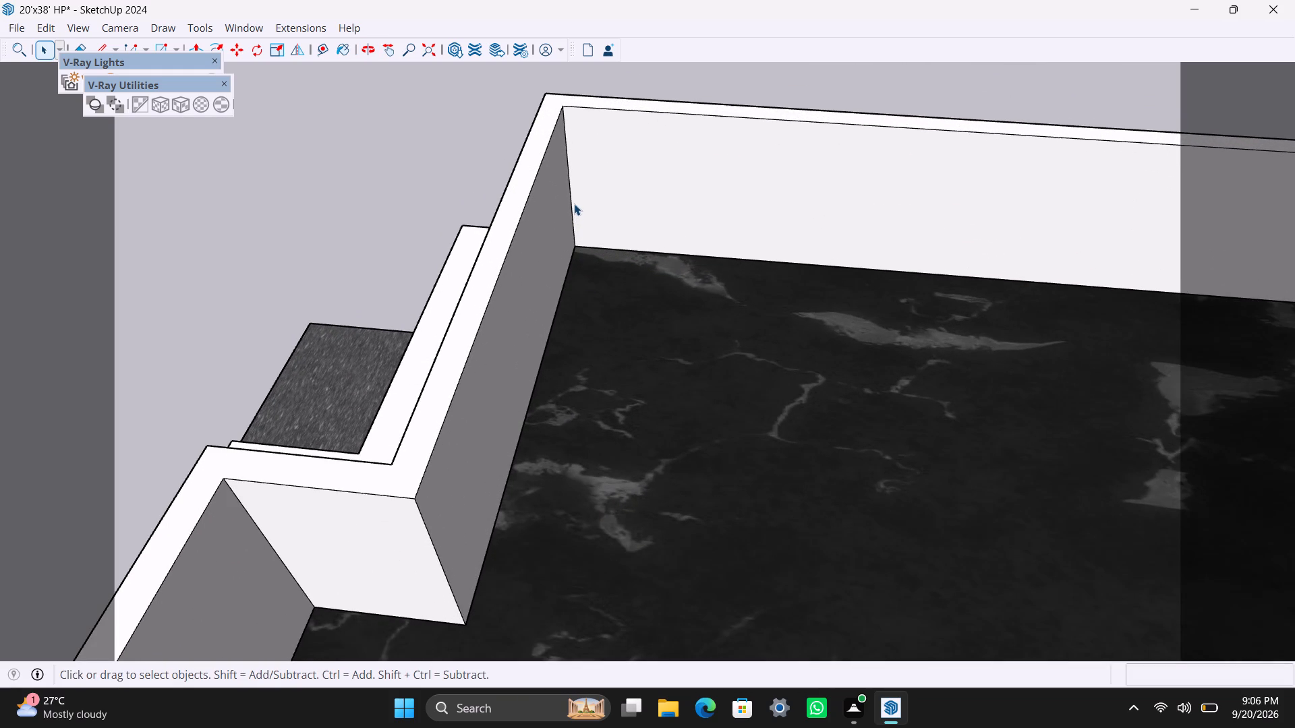
scroll(527, 220, "down", 8)
scroll(542, 226, "up", 3)
scroll(583, 223, "down", 2)
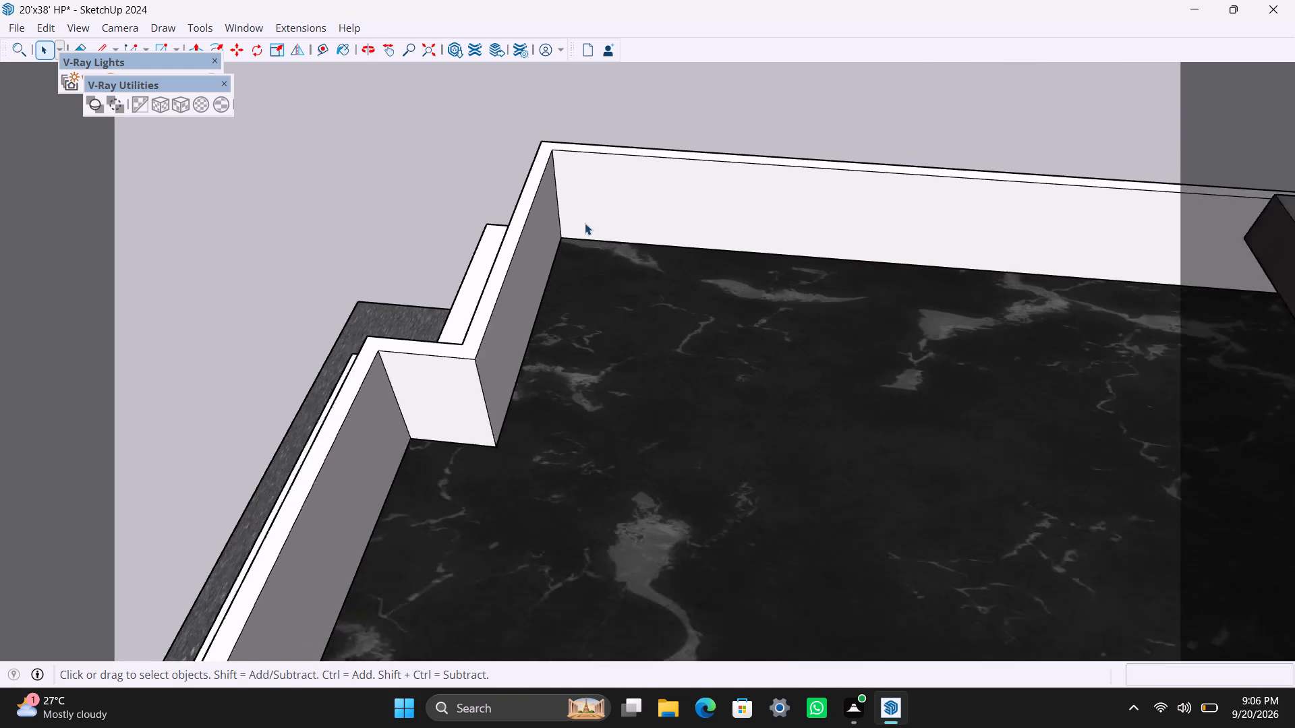
scroll(585, 223, "down", 13)
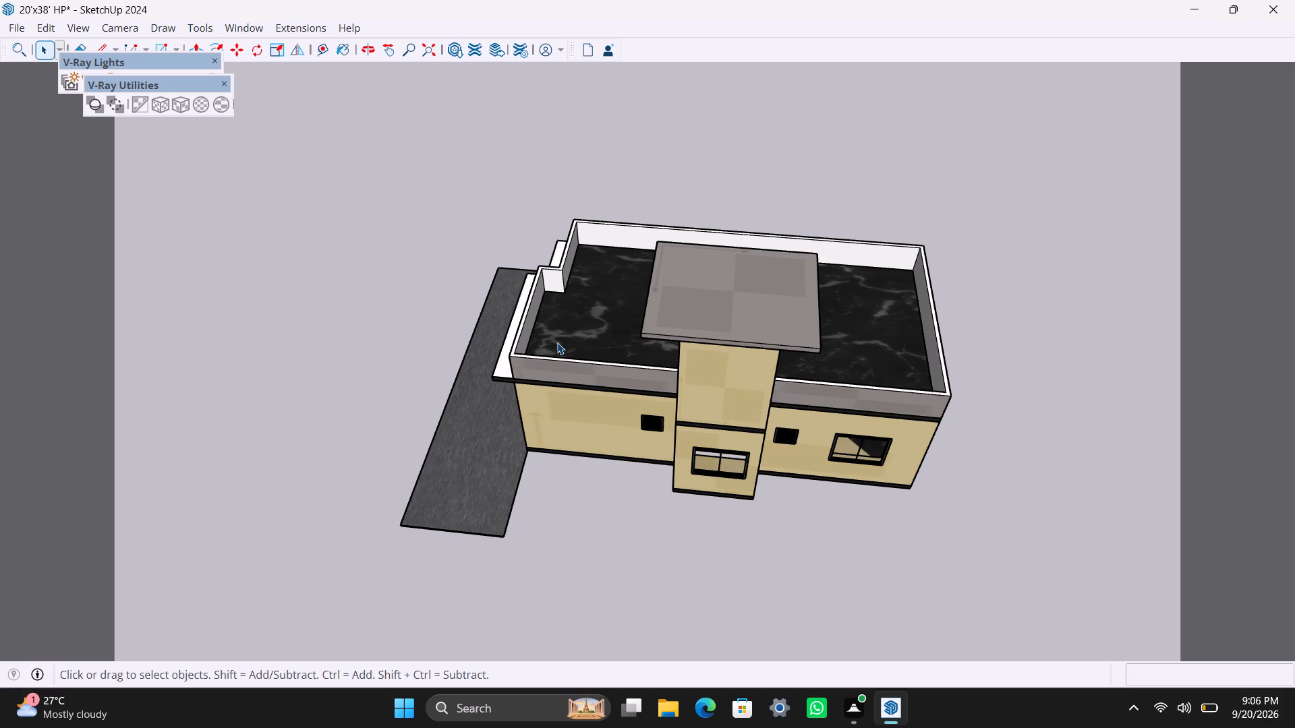
scroll(556, 344, "down", 4)
scroll(556, 344, "up", 7)
Examine the terrace and parapet from the front and the four-window side, including the rear corner beside the stair tower.
middle_click_drag(489, 401, 849, 417)
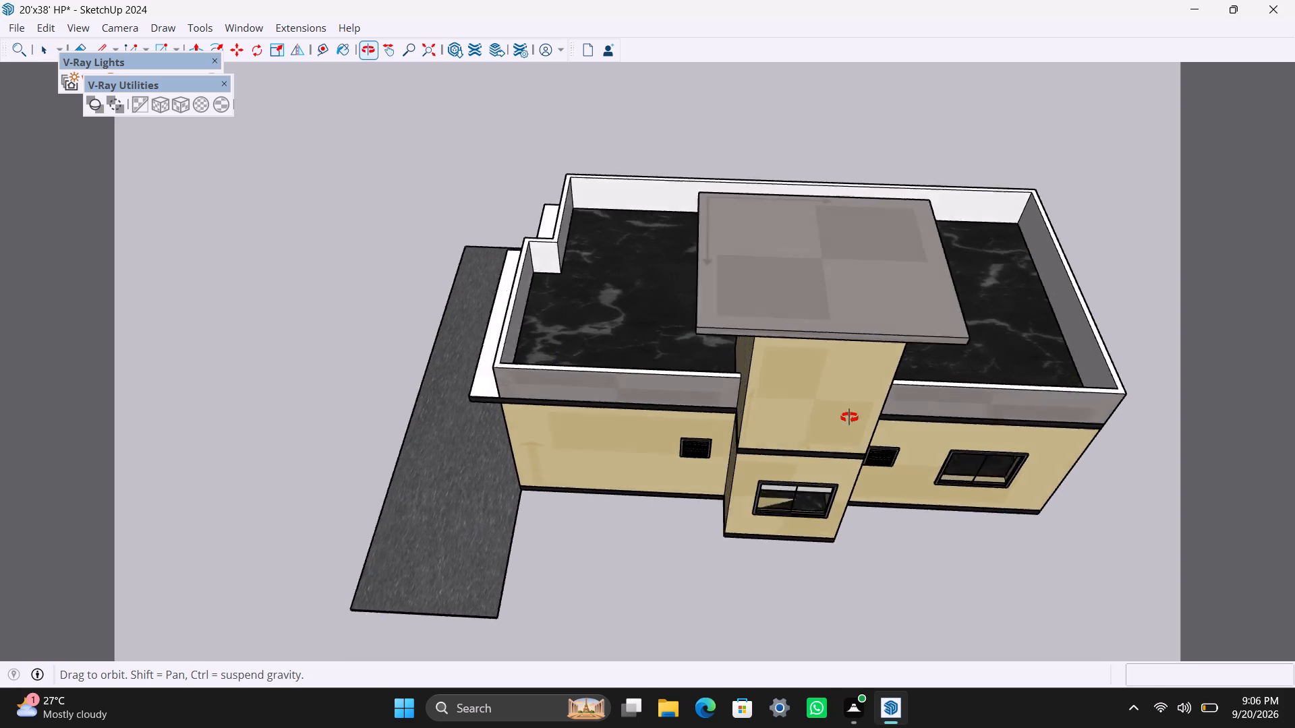
middle_click_drag(849, 417, 870, 416)
scroll(578, 352, "up", 6)
middle_click_drag(500, 326, 1168, 240)
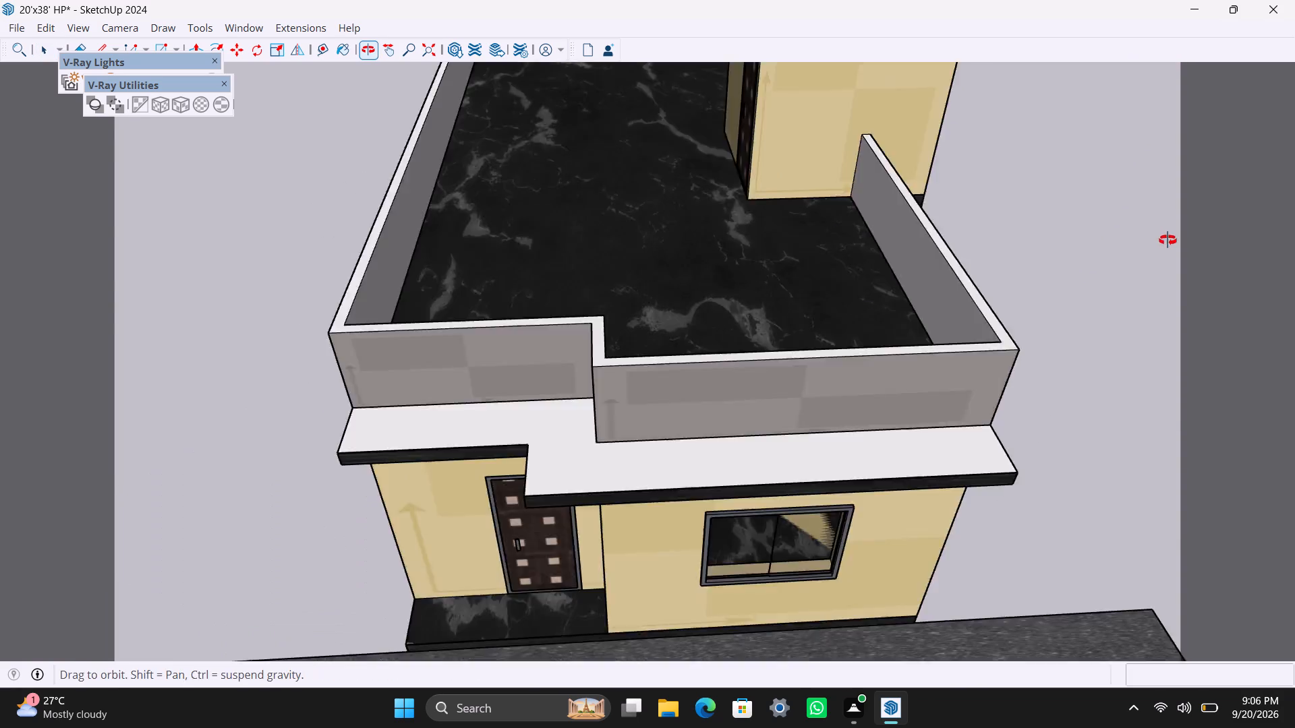
middle_click_drag(1168, 240, 1168, 239)
scroll(432, 158, "up", 4)
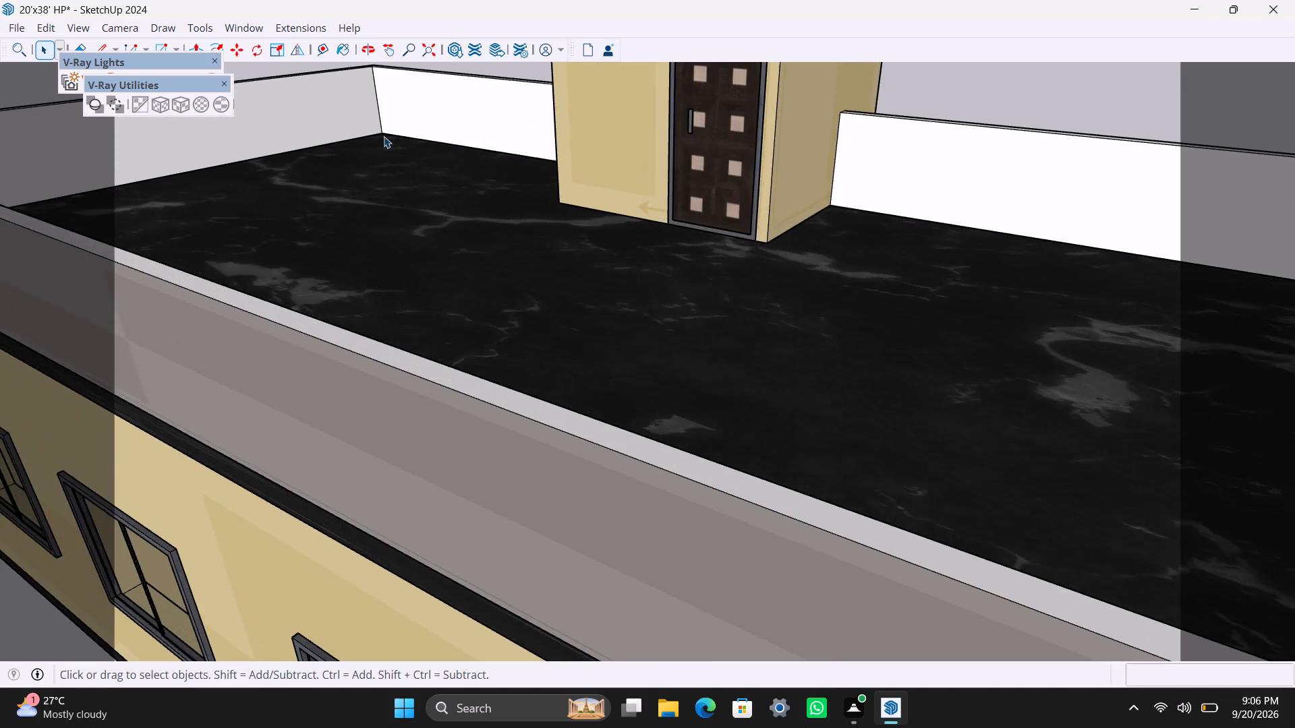
scroll(384, 136, "up", 1)
scroll(379, 105, "down", 4)
middle_click_drag(383, 115, 385, 152)
scroll(385, 151, "up", 1)
scroll(387, 152, "down", 3)
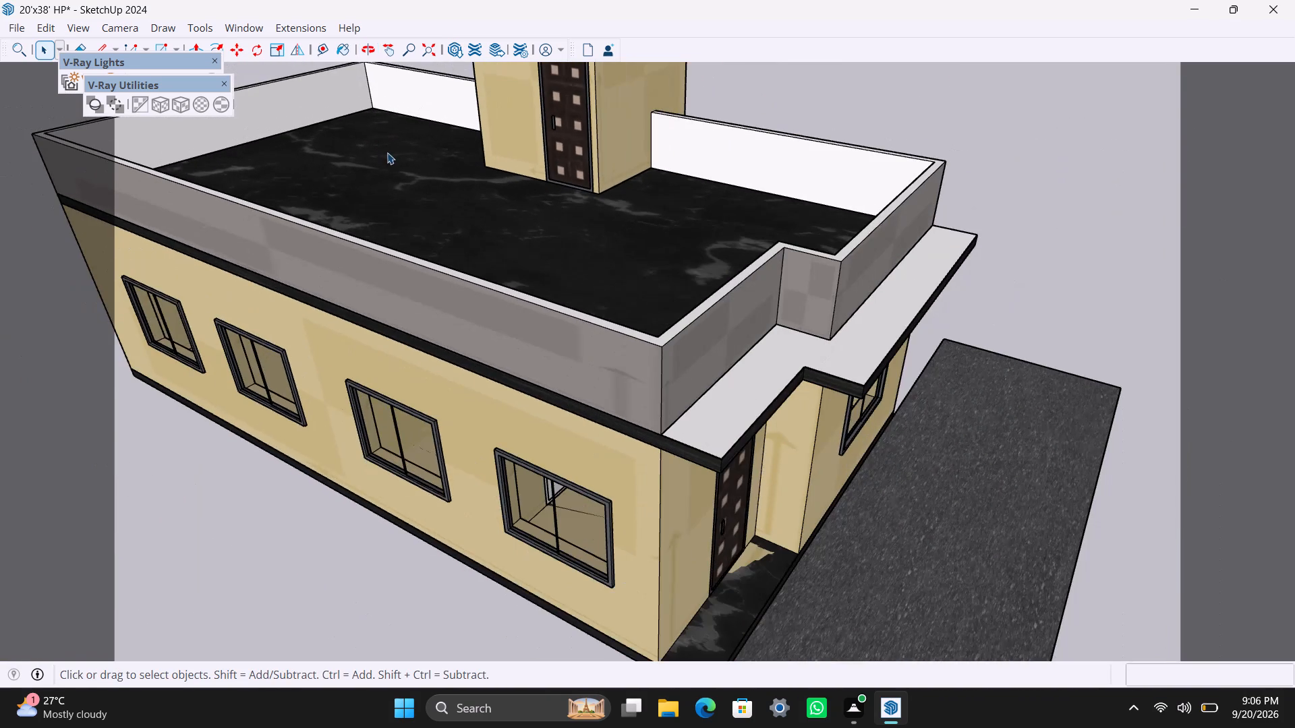
middle_click_drag(391, 160, 421, 349)
Try to pick the vertical edge at the terrace parapet's inner rear corner, and clear the selection.
scroll(419, 308, "up", 5)
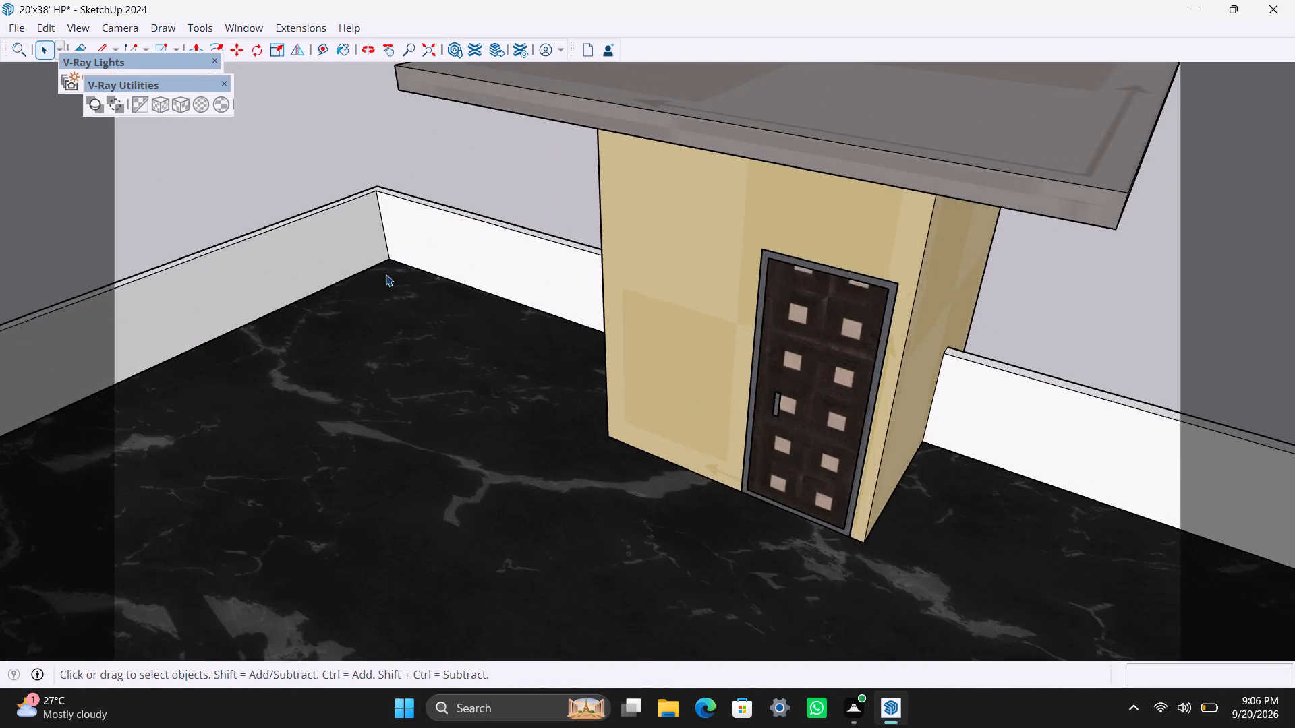
scroll(386, 274, "up", 5)
left_click(388, 235)
double_click(388, 235)
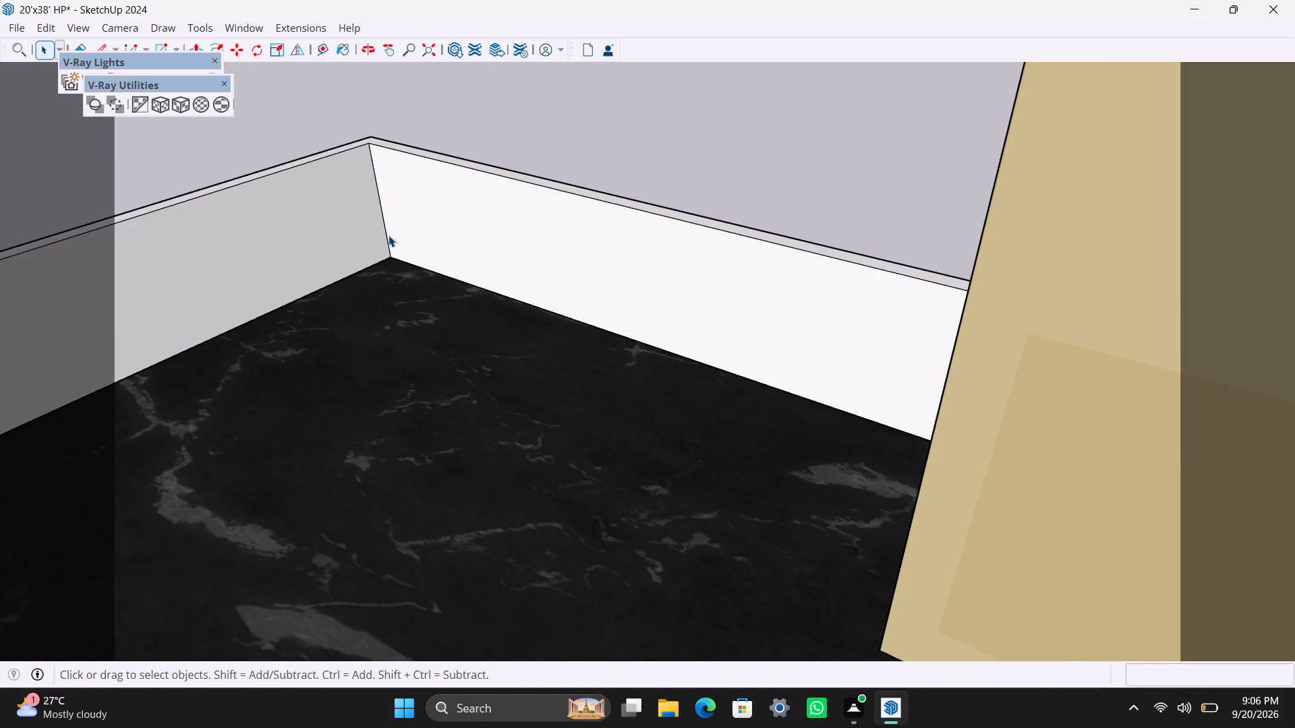
left_click(585, 146)
scroll(337, 202, "down", 4)
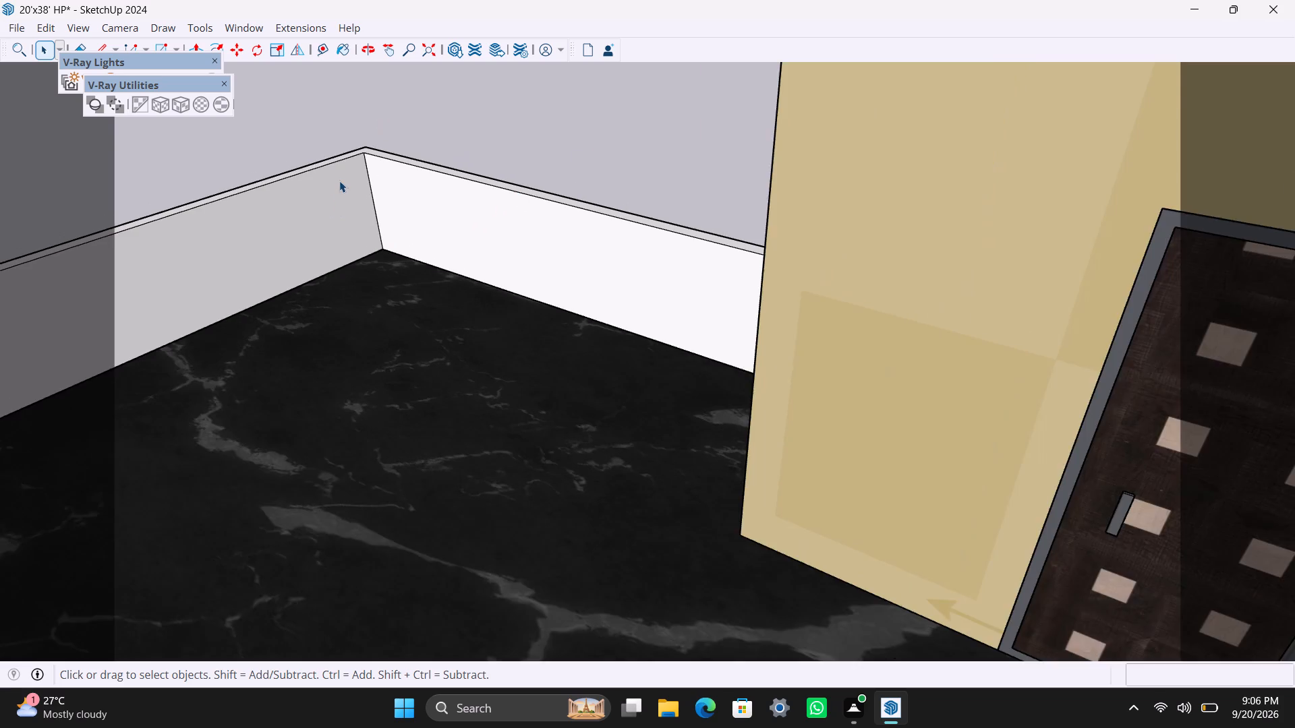
scroll(339, 181, "down", 10)
left_click(935, 169)
left_click(937, 169)
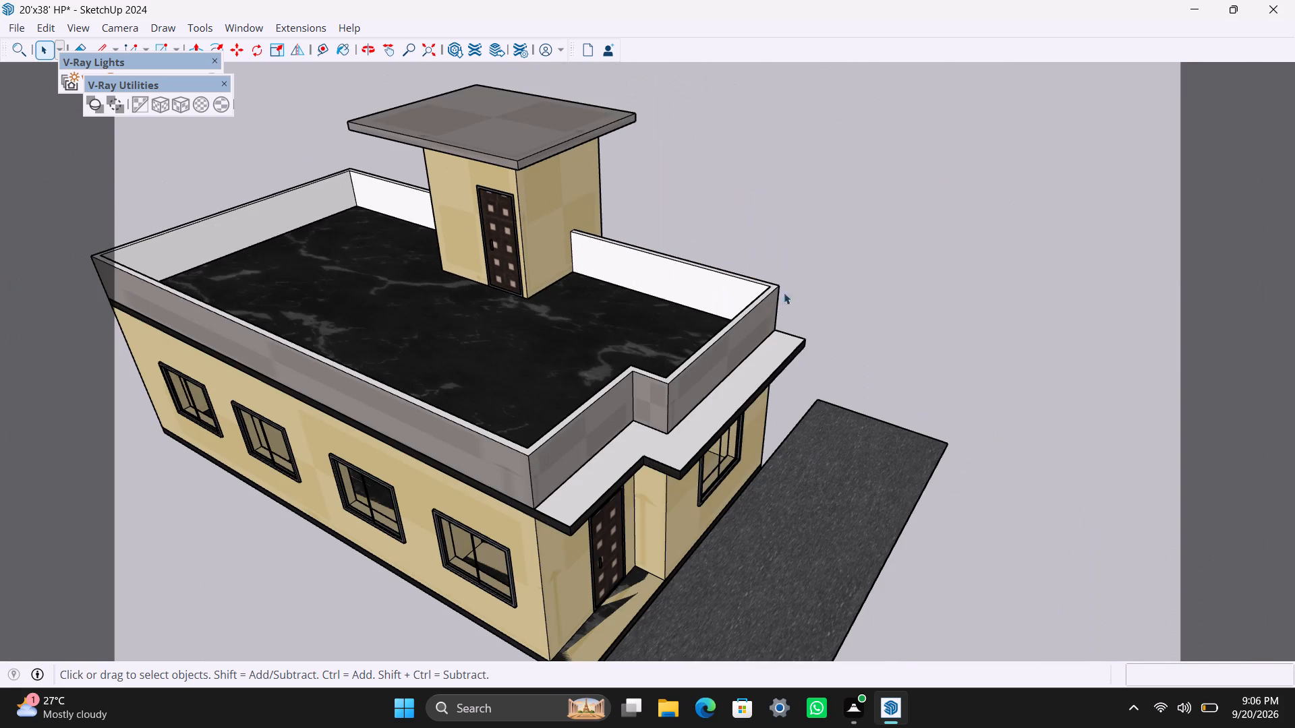
Examine the parapet joints beside the stair tower and at the terrace's rear corner.
scroll(585, 328, "up", 4)
scroll(561, 255, "up", 2)
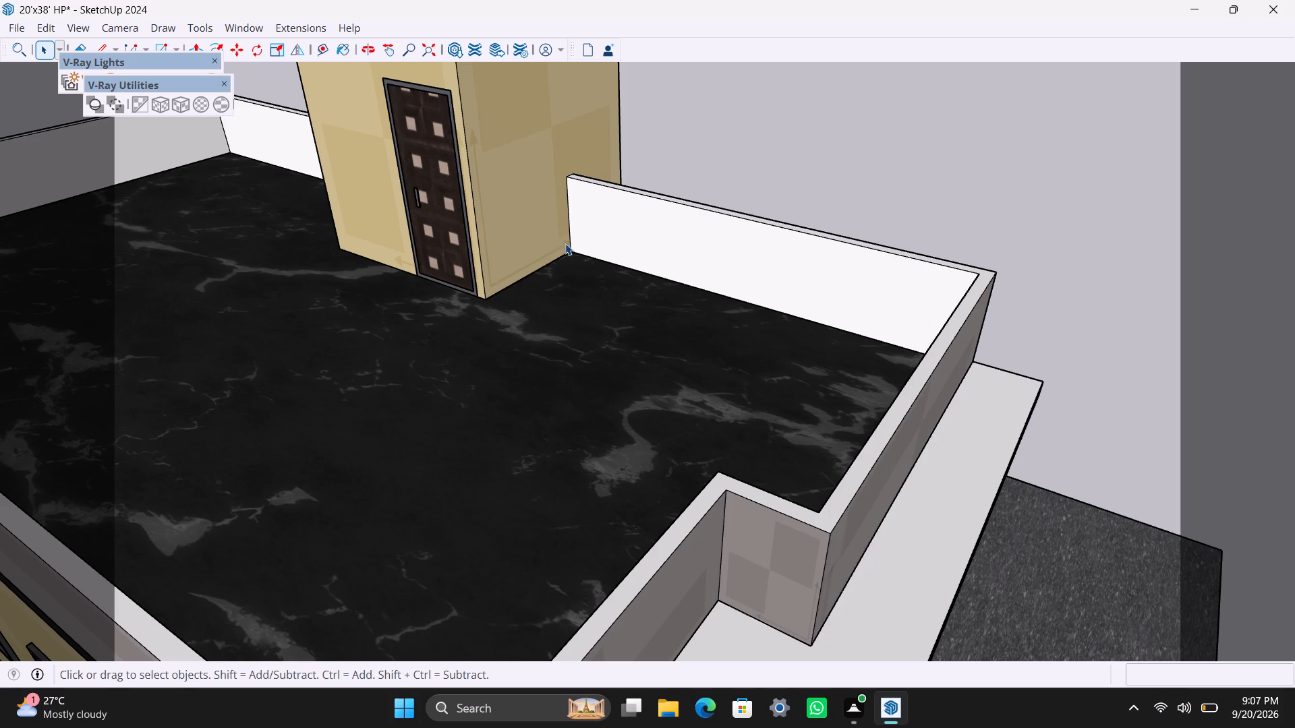
scroll(686, 253, "down", 4)
scroll(615, 254, "down", 3)
scroll(428, 235, "up", 2)
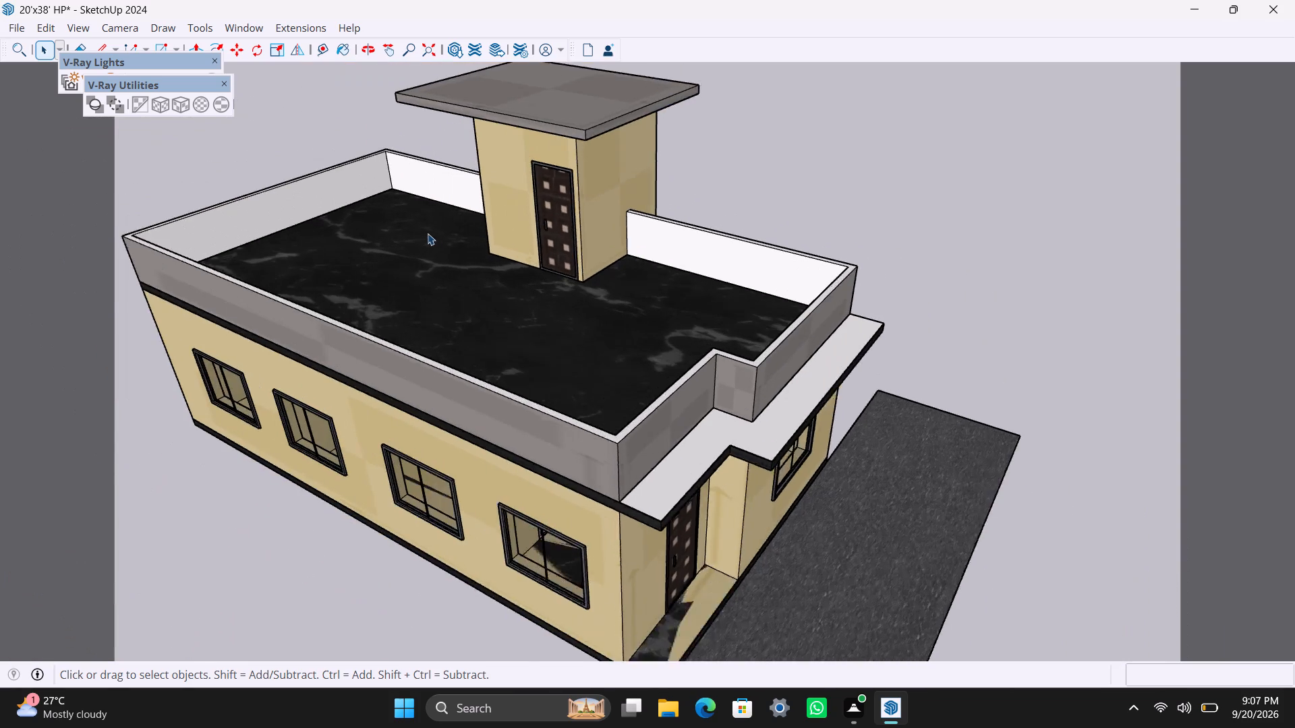
scroll(426, 232, "up", 2)
scroll(406, 224, "down", 1)
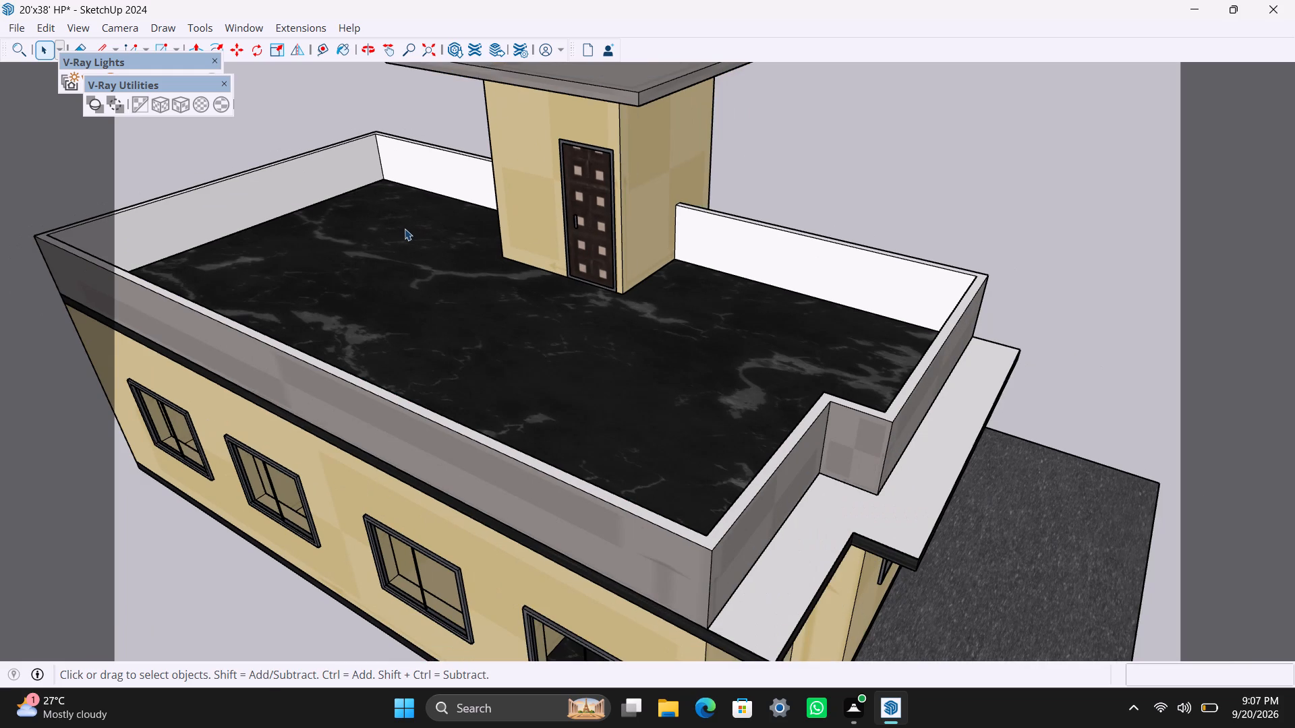
middle_click_drag(405, 229, 556, 330, "shift")
Select the geometry connected to the vertical edge at the parapet's inner rear corner, clear the selection and leave the group.
scroll(448, 280, "up", 5)
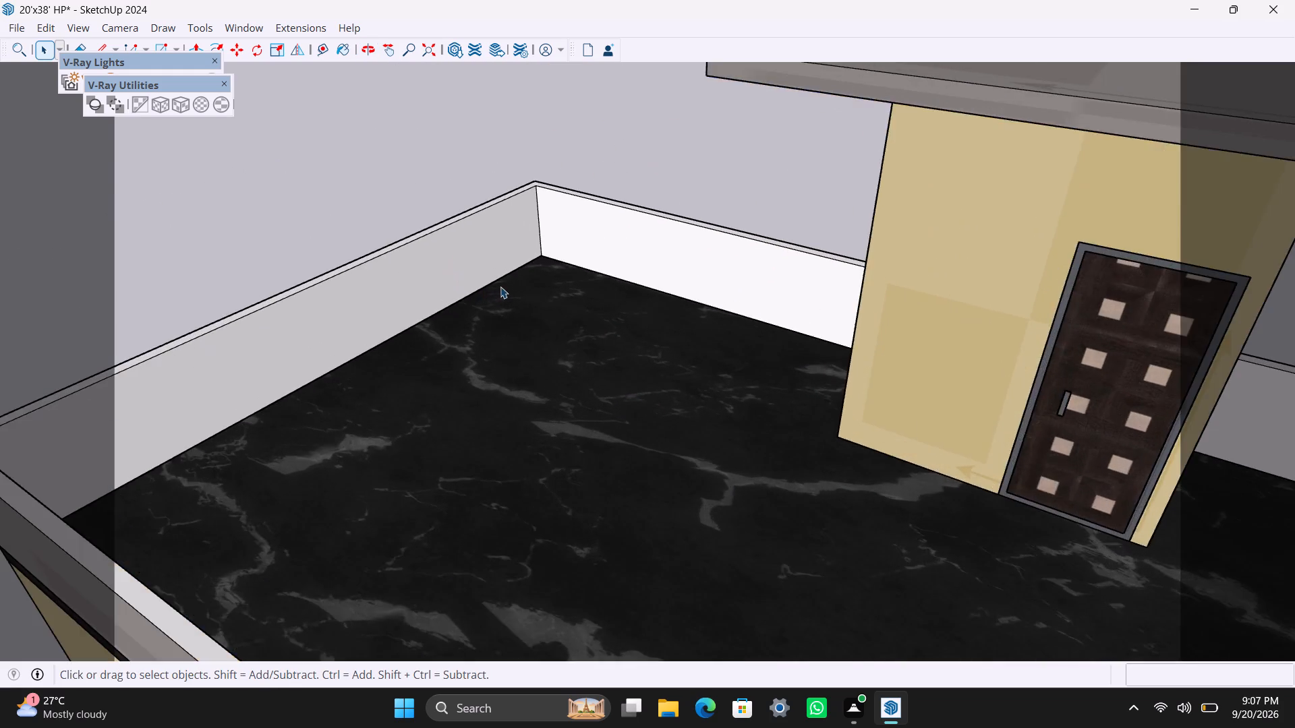
scroll(500, 286, "up", 3)
scroll(567, 231, "up", 7)
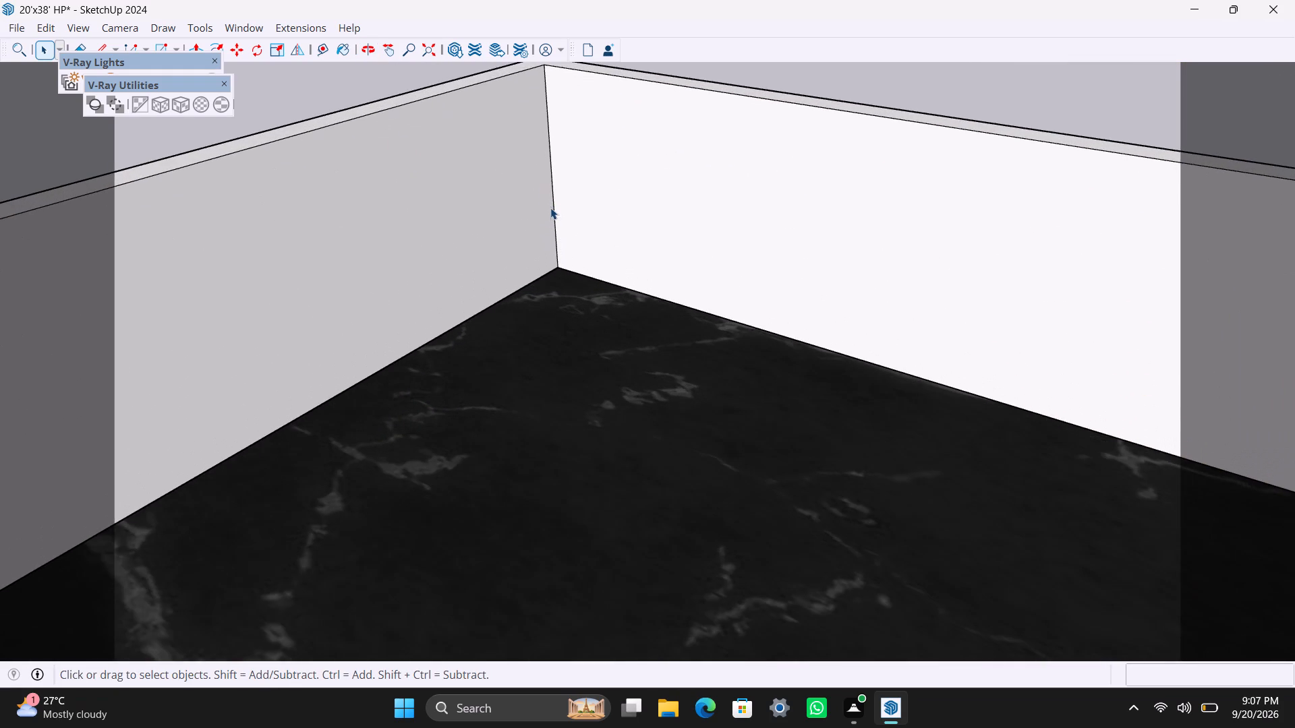
scroll(550, 208, "down", 8)
scroll(545, 182, "up", 10)
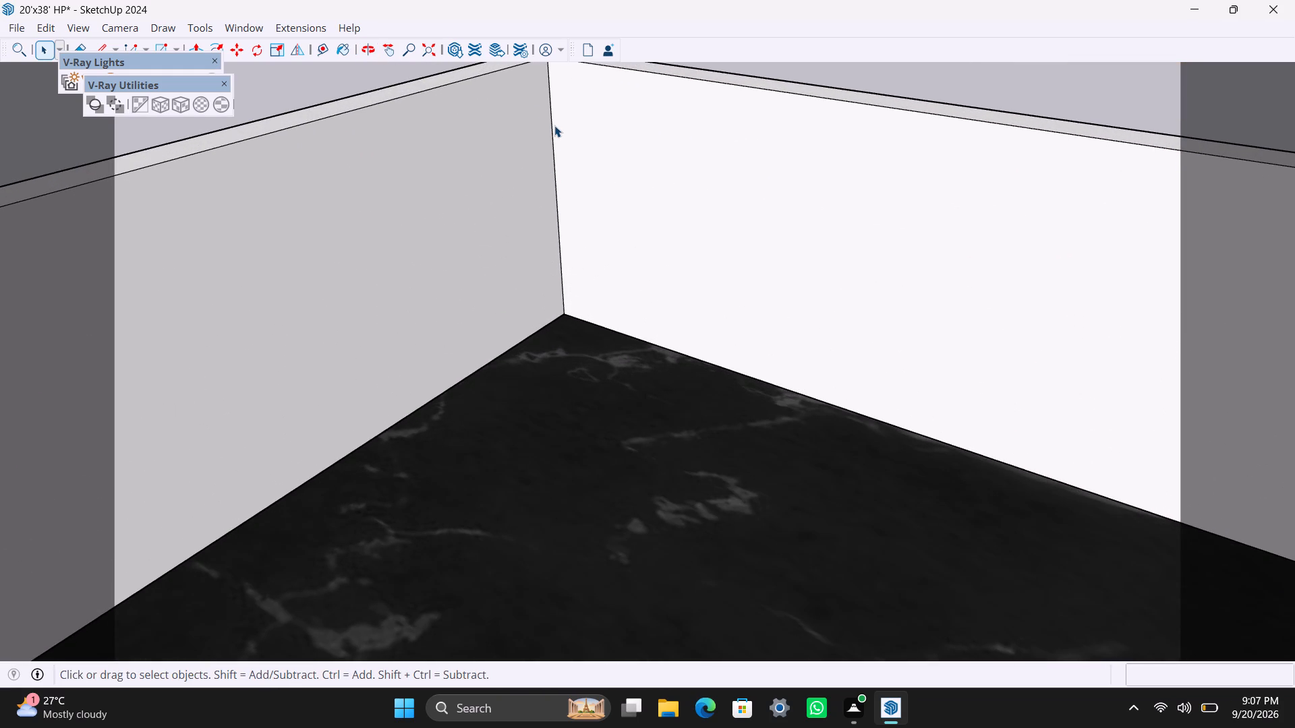
left_click(554, 125)
triple_click(556, 126)
scroll(559, 246, "down", 4)
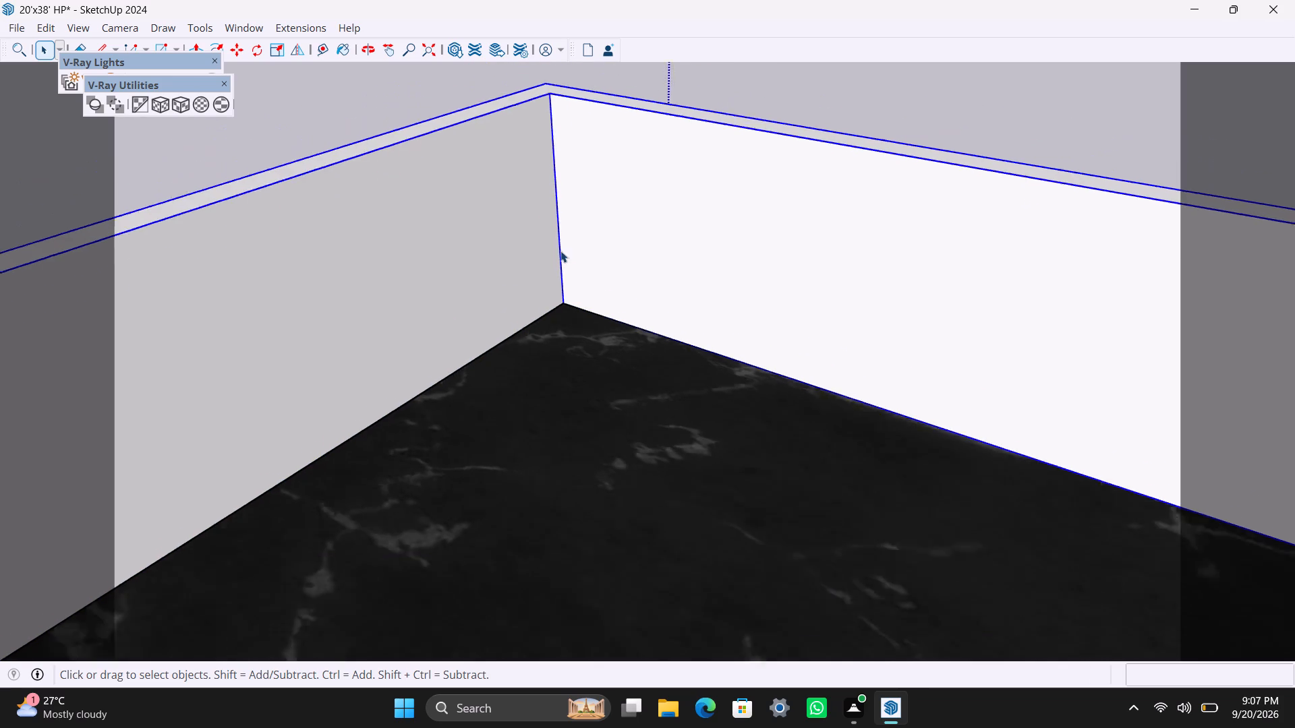
left_click(453, 99)
scroll(513, 270, "down", 10)
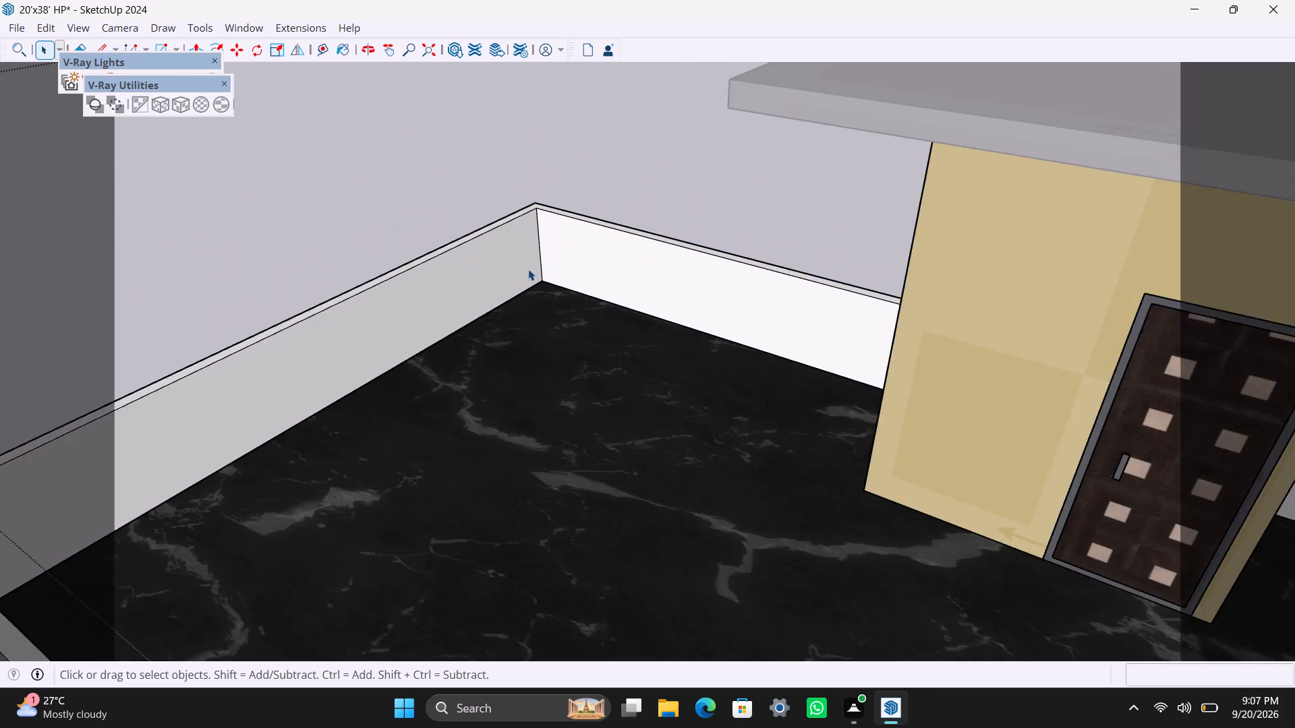
scroll(528, 269, "down", 3)
scroll(528, 269, "up", 2)
left_click(260, 76)
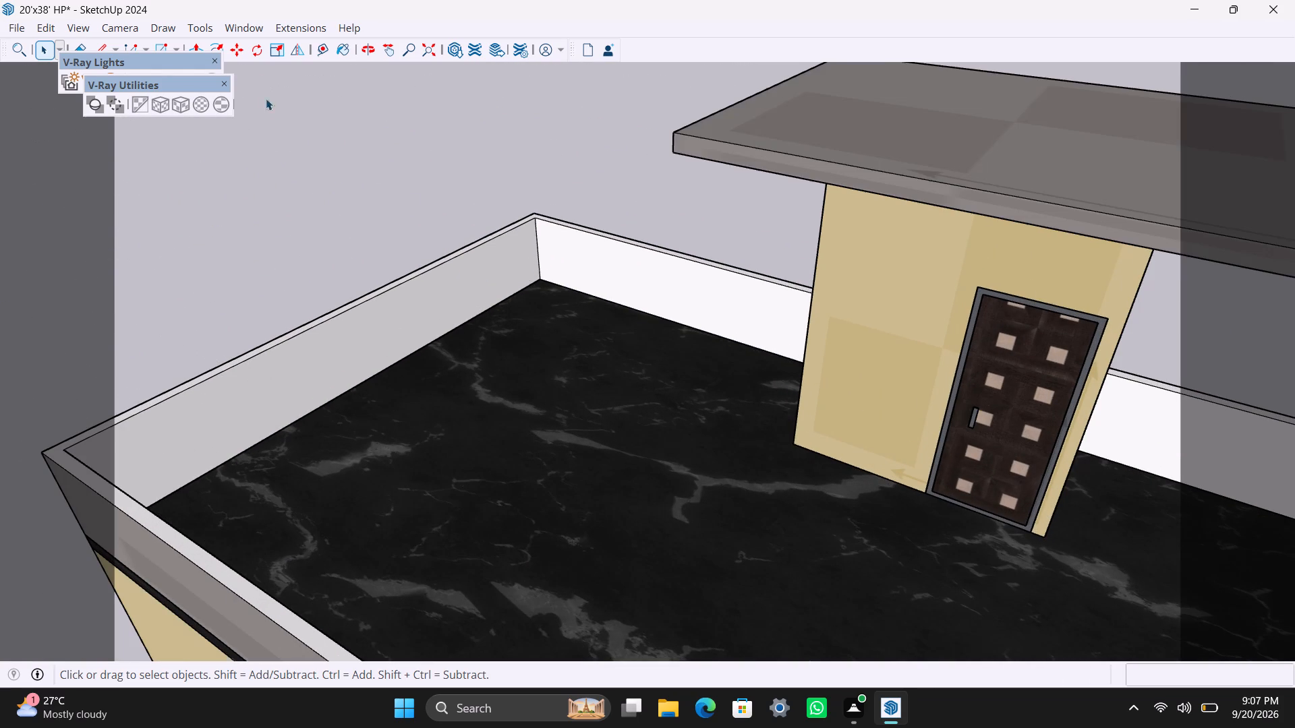
Reopen the house group, select only the vertical edge at the parapet's inner rear corner, and leave the group.
scroll(572, 289, "up", 3)
scroll(512, 245, "up", 3)
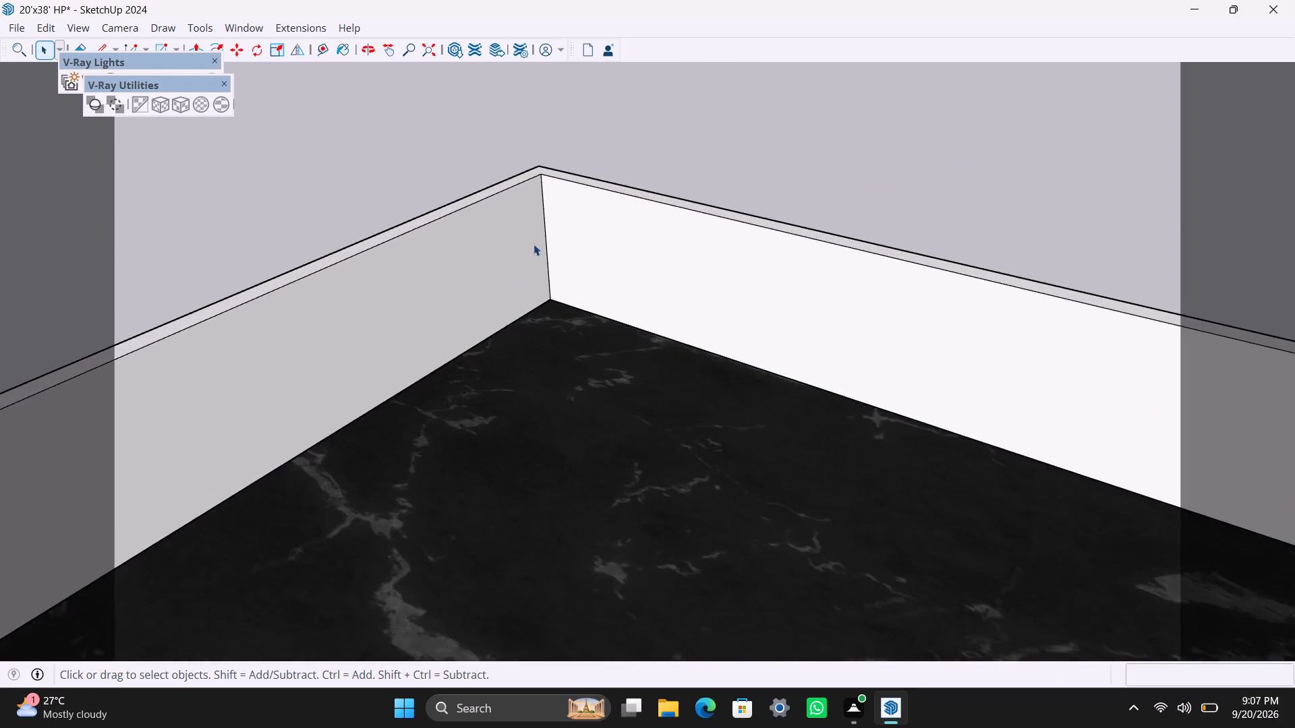
scroll(534, 244, "up", 7)
triple_click(547, 202)
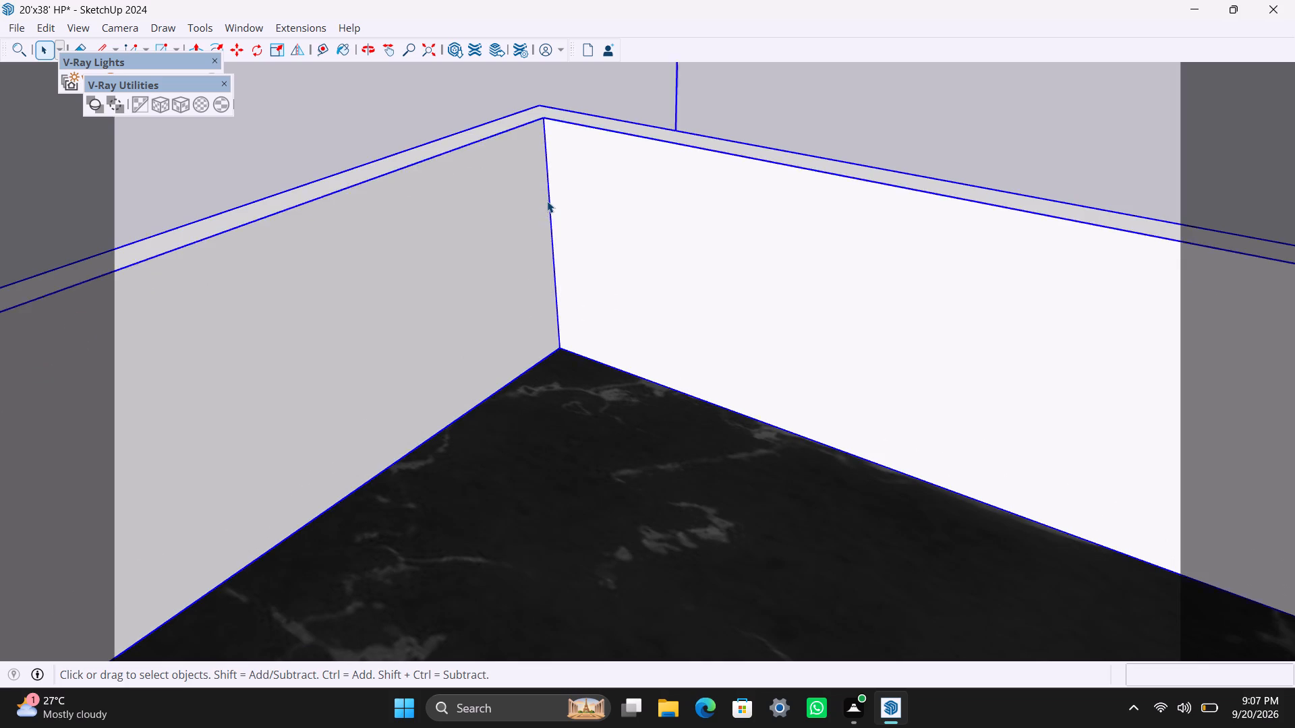
triple_click(547, 201)
left_click(549, 215)
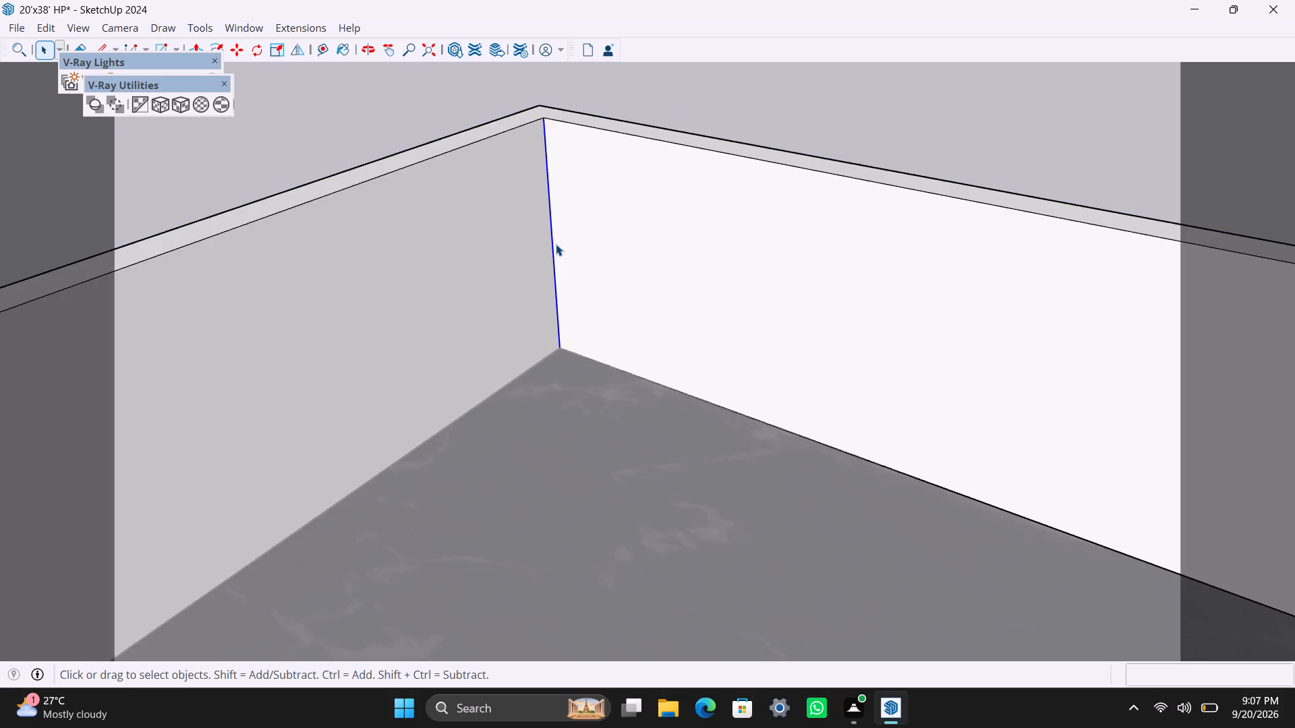
scroll(556, 244, "up", 3)
scroll(556, 232, "down", 20)
scroll(556, 232, "down", 1)
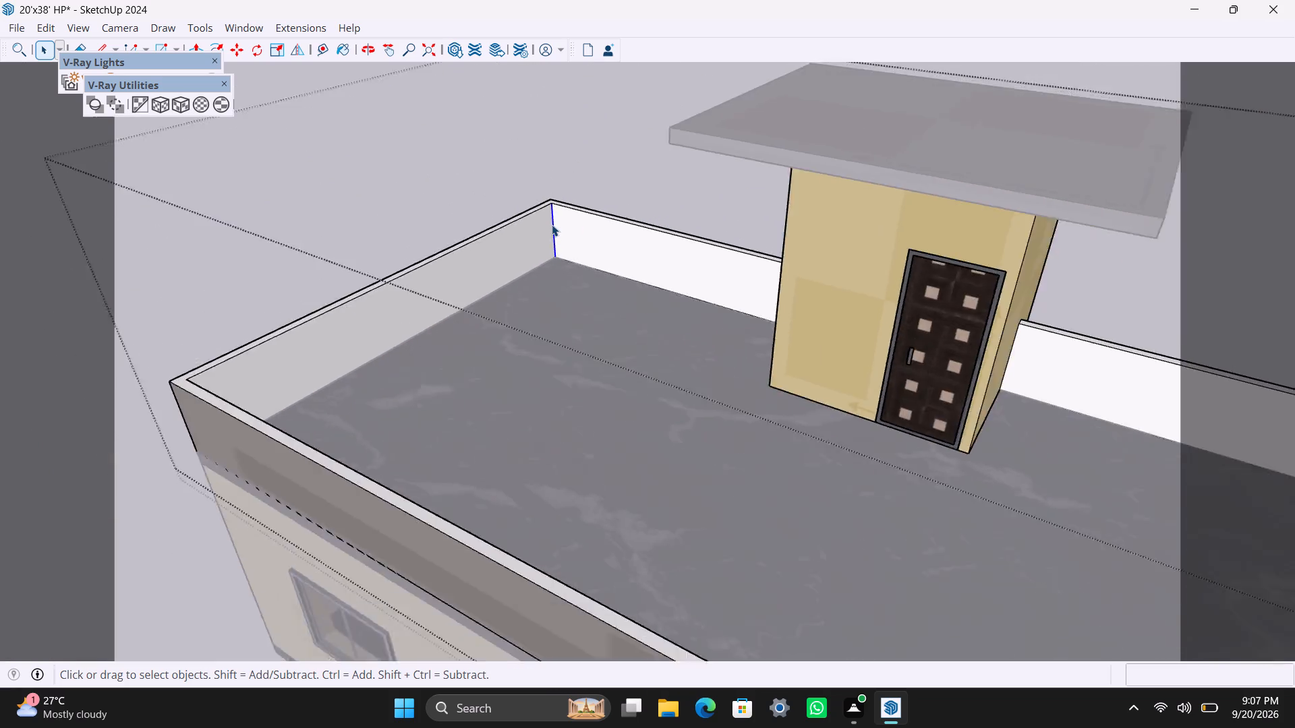
scroll(552, 224, "down", 6)
left_click(891, 113)
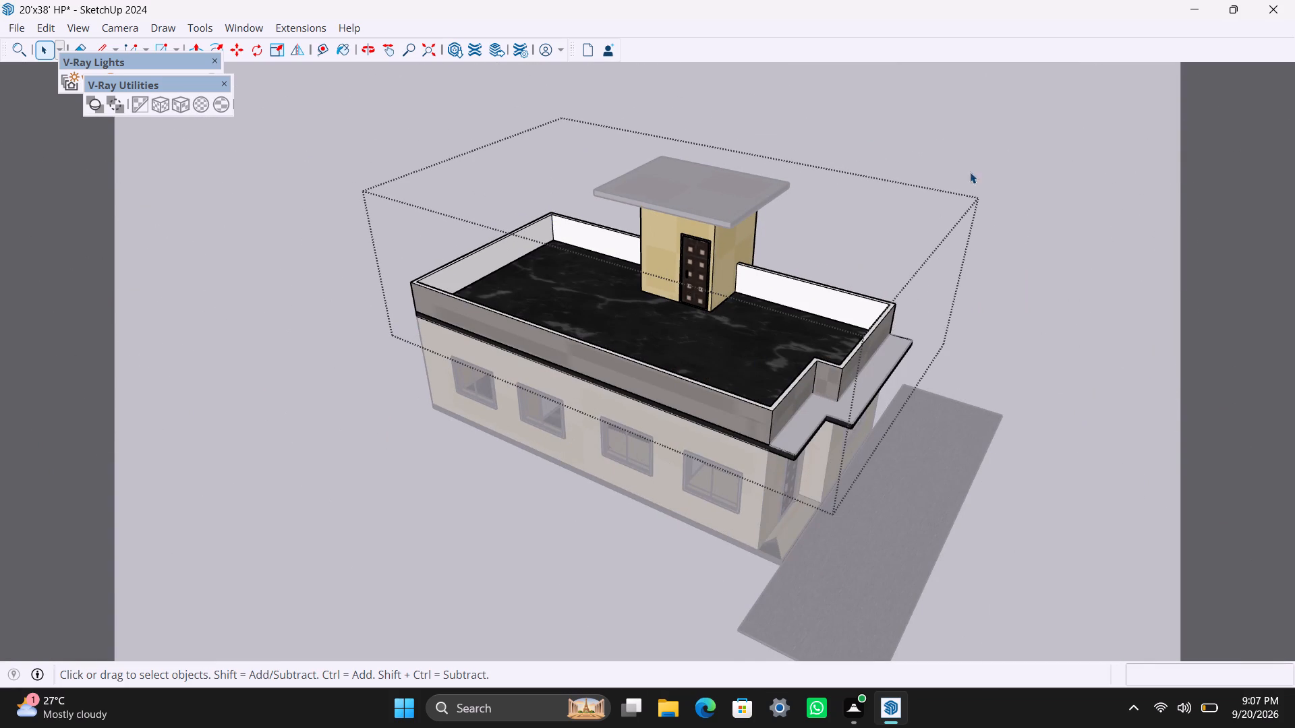
left_click(971, 159)
Review the front facade's door, window, parapet and overhang from above and near eye level.
scroll(457, 386, "up", 4)
scroll(637, 404, "down", 1)
middle_click_drag(635, 402, 88, 334)
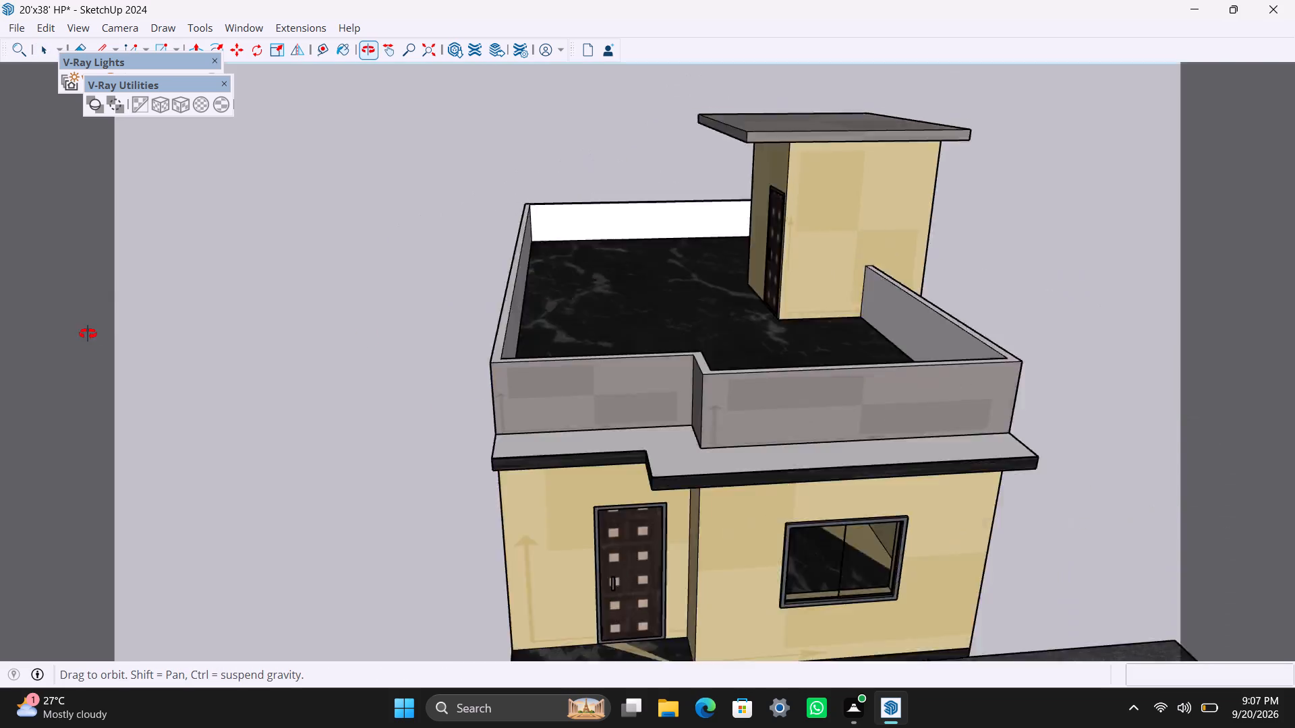
middle_click_drag(88, 334, 223, 303)
scroll(280, 449, "down", 4)
scroll(439, 483, "up", 4)
middle_click_drag(464, 520, 509, 451, "shift")
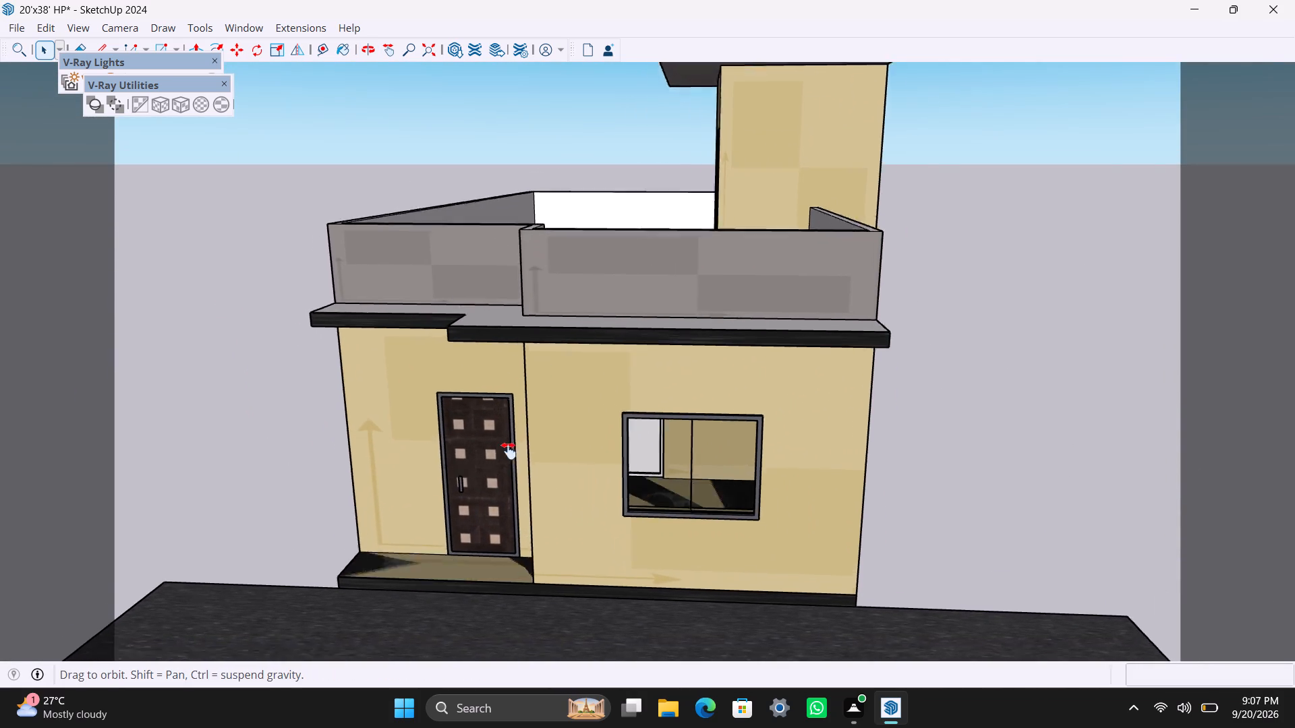
middle_click_drag(509, 451, 502, 511, "shift")
scroll(505, 500, "down", 2)
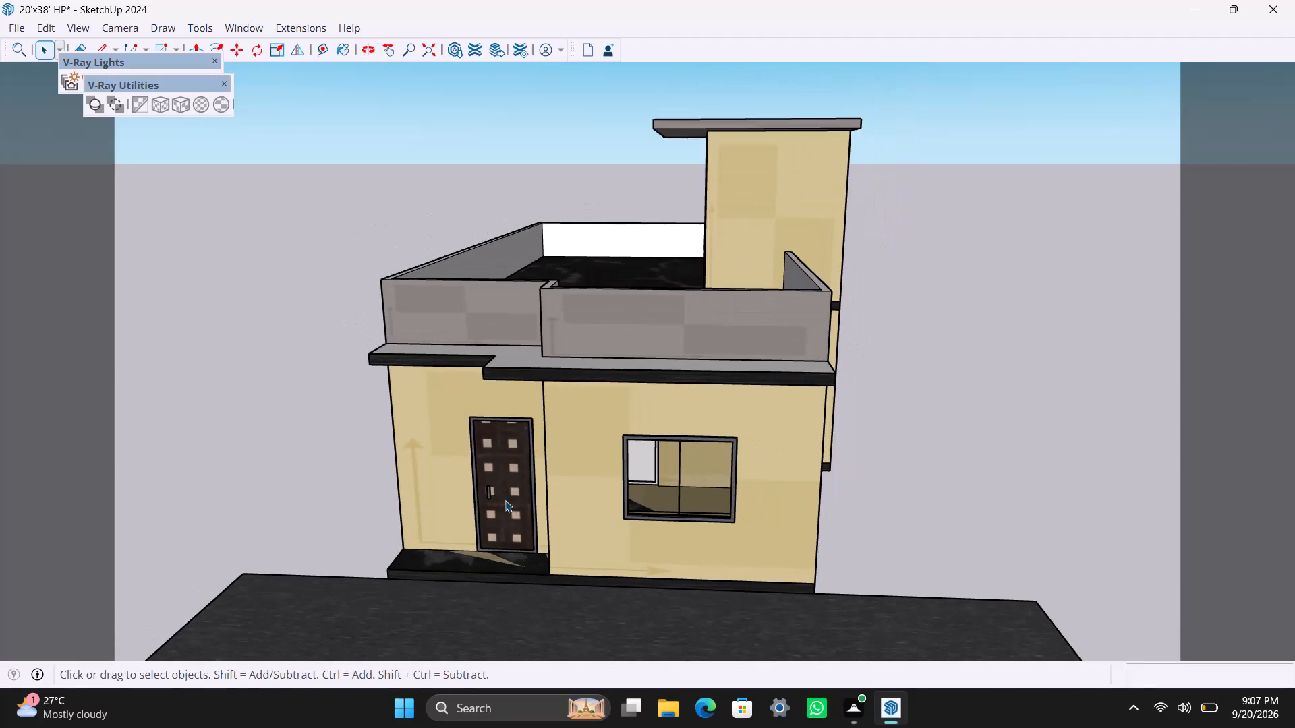
Inspect the facade straight on and from both front corners, including the ventilator side and the four-window side.
middle_click_drag(621, 535, 658, 528)
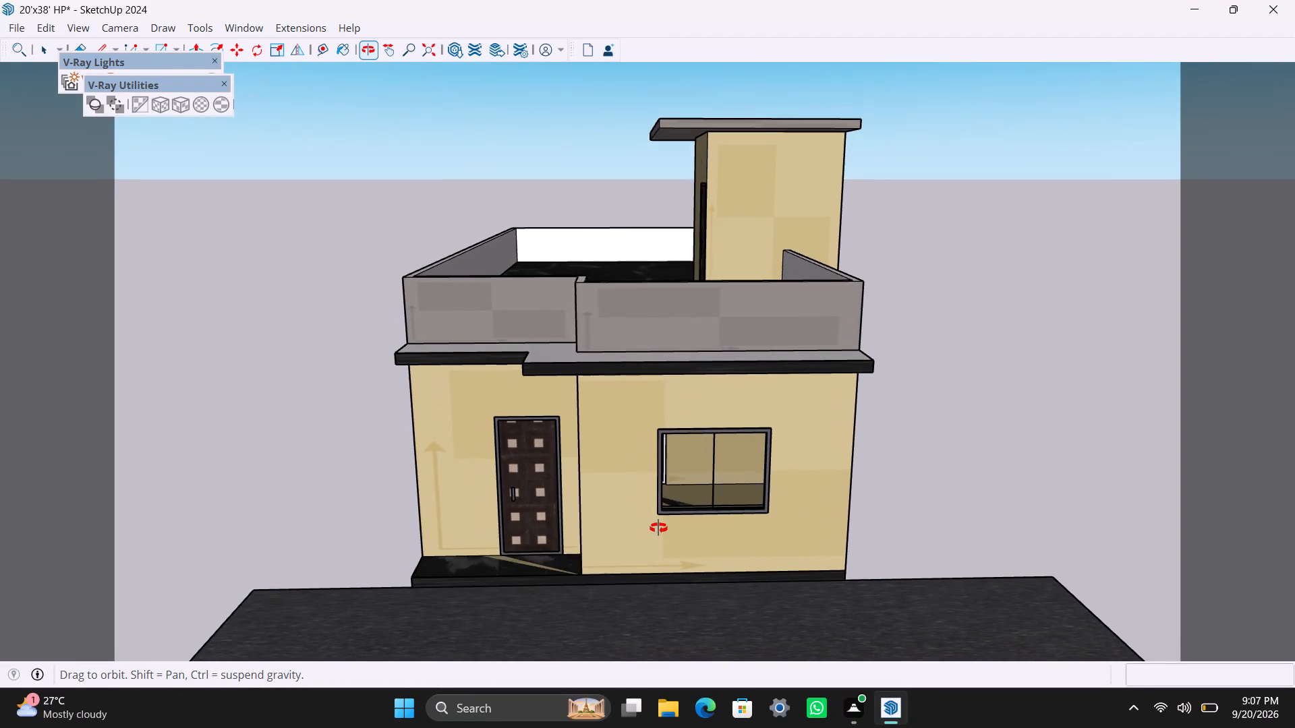
middle_click_drag(658, 528, 651, 517)
scroll(635, 513, "up", 3)
scroll(689, 459, "down", 4)
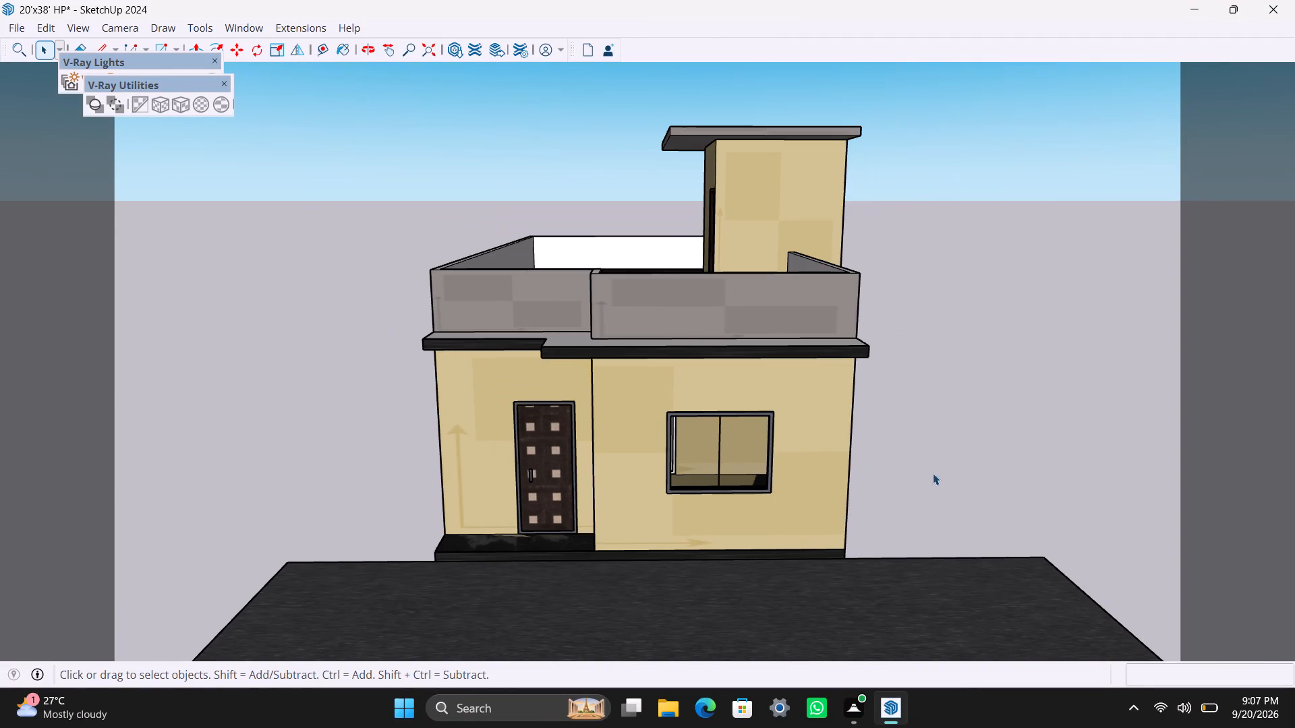
middle_click_drag(900, 481, 808, 486)
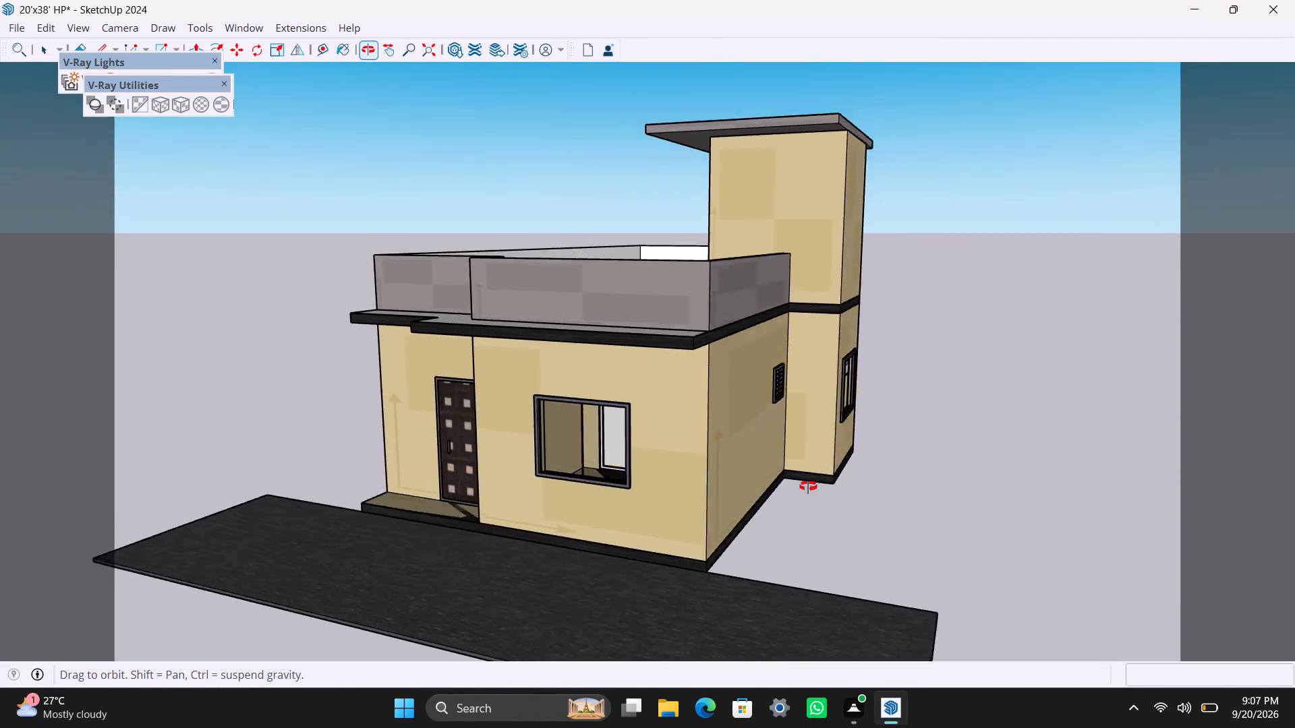
middle_click_drag(808, 486, 1094, 464)
scroll(637, 393, "up", 1)
scroll(522, 346, "up", 2)
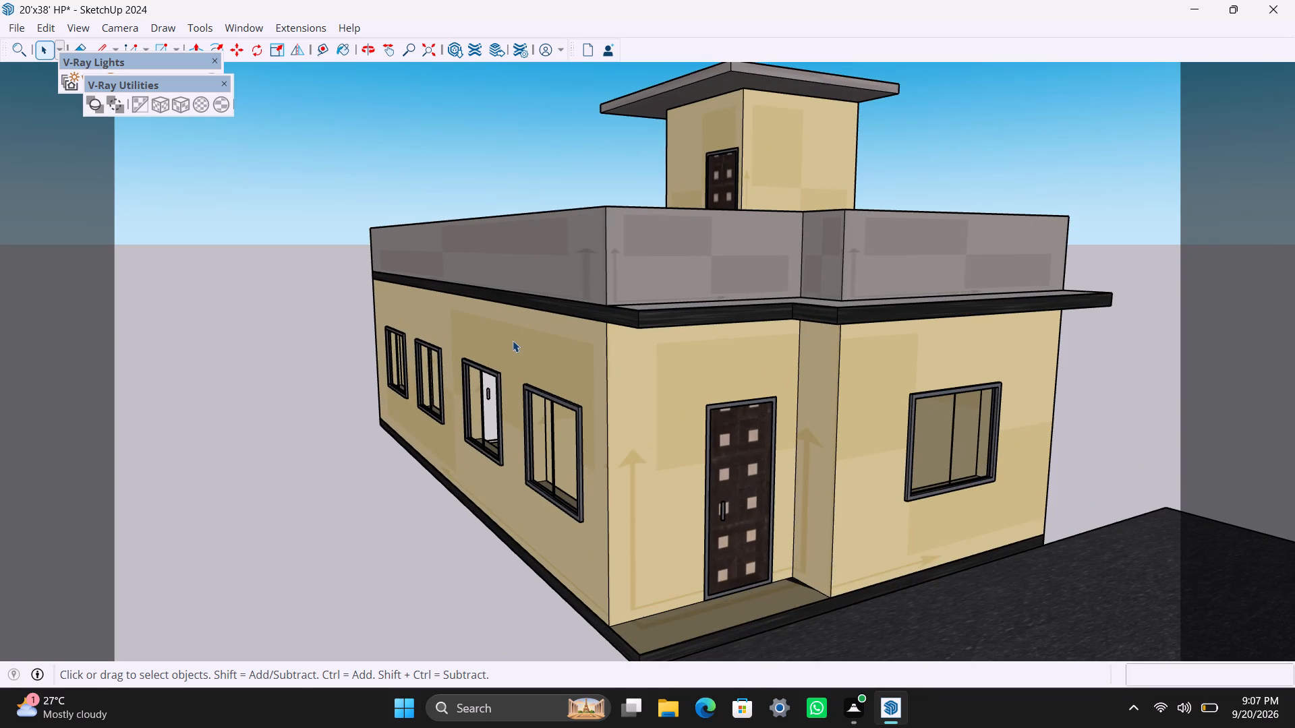
Inspect the front corner between the door facade and the four-window wall, including the parapet and overhang.
scroll(515, 339, "up", 3)
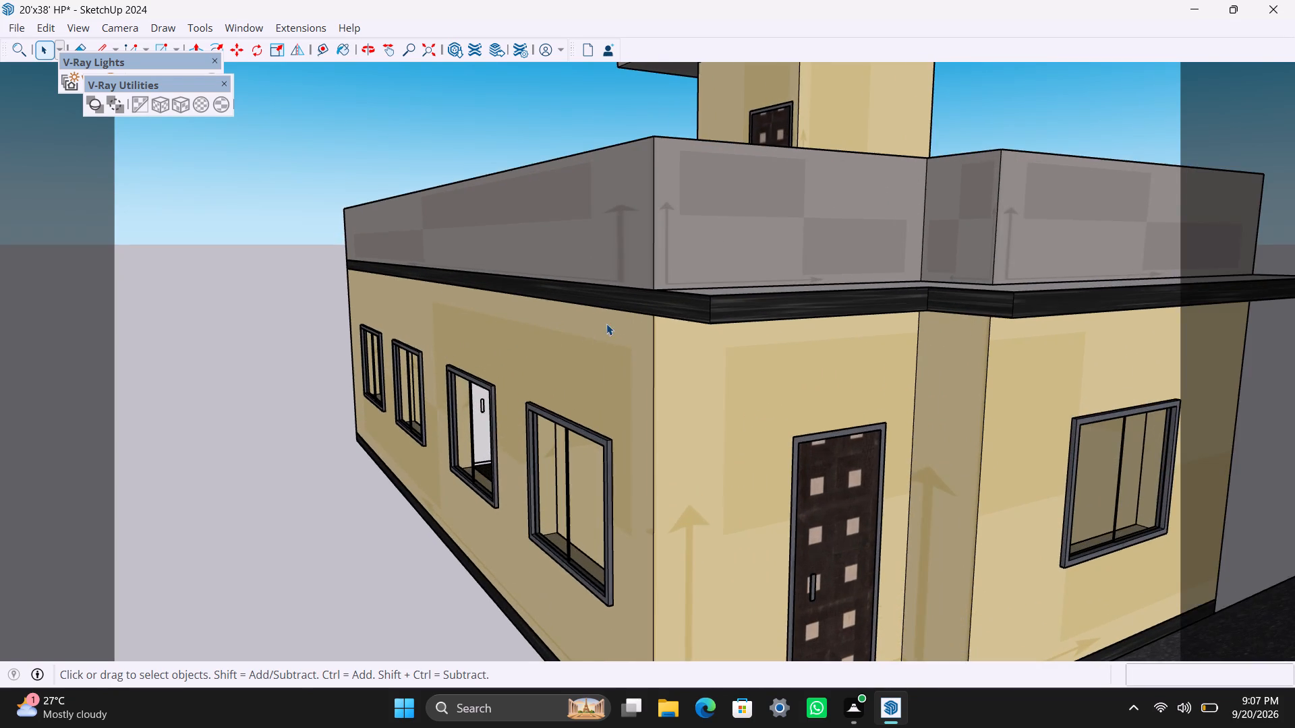
scroll(601, 332, "down", 3)
scroll(628, 322, "up", 2)
middle_click_drag(680, 274, 662, 313)
scroll(660, 278, "down", 2)
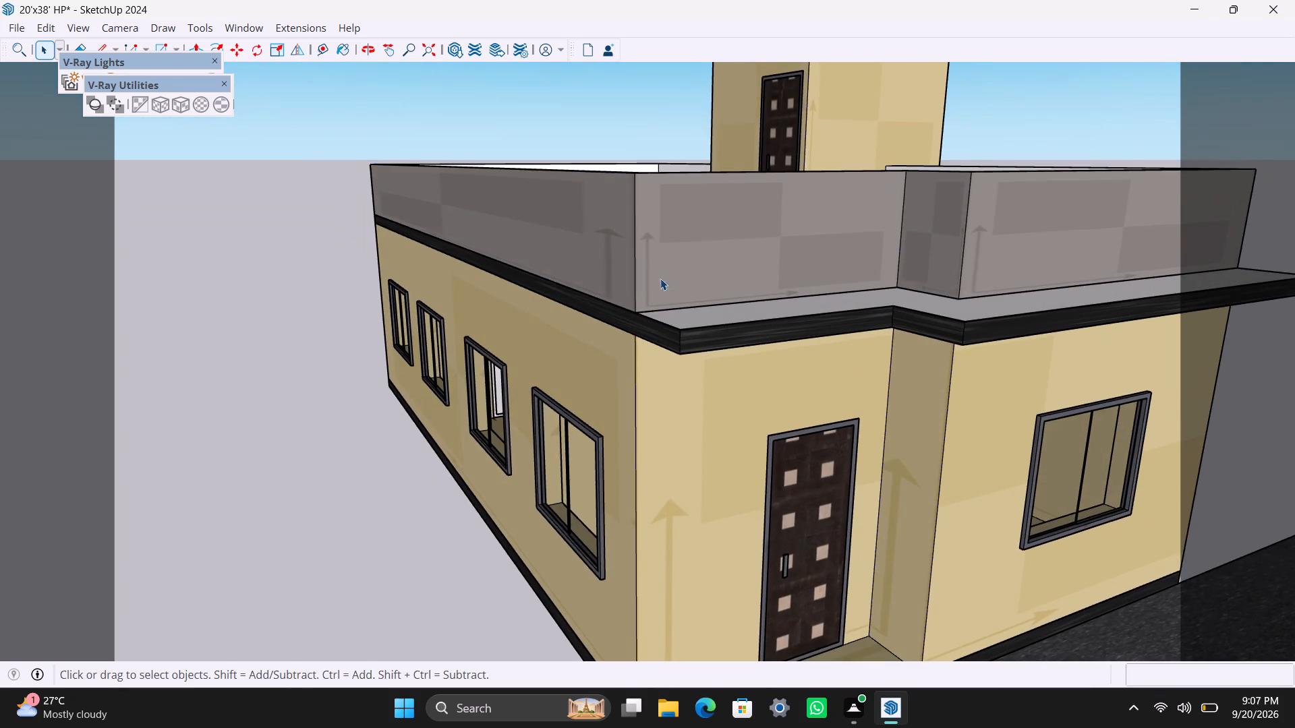
scroll(660, 278, "down", 2)
Open the nested house group, select the vertical edge at the parapet's inner rear corner on the stair-tower side, clear the selection and leave the group.
middle_click_drag(647, 229, 647, 280)
scroll(685, 156, "up", 9)
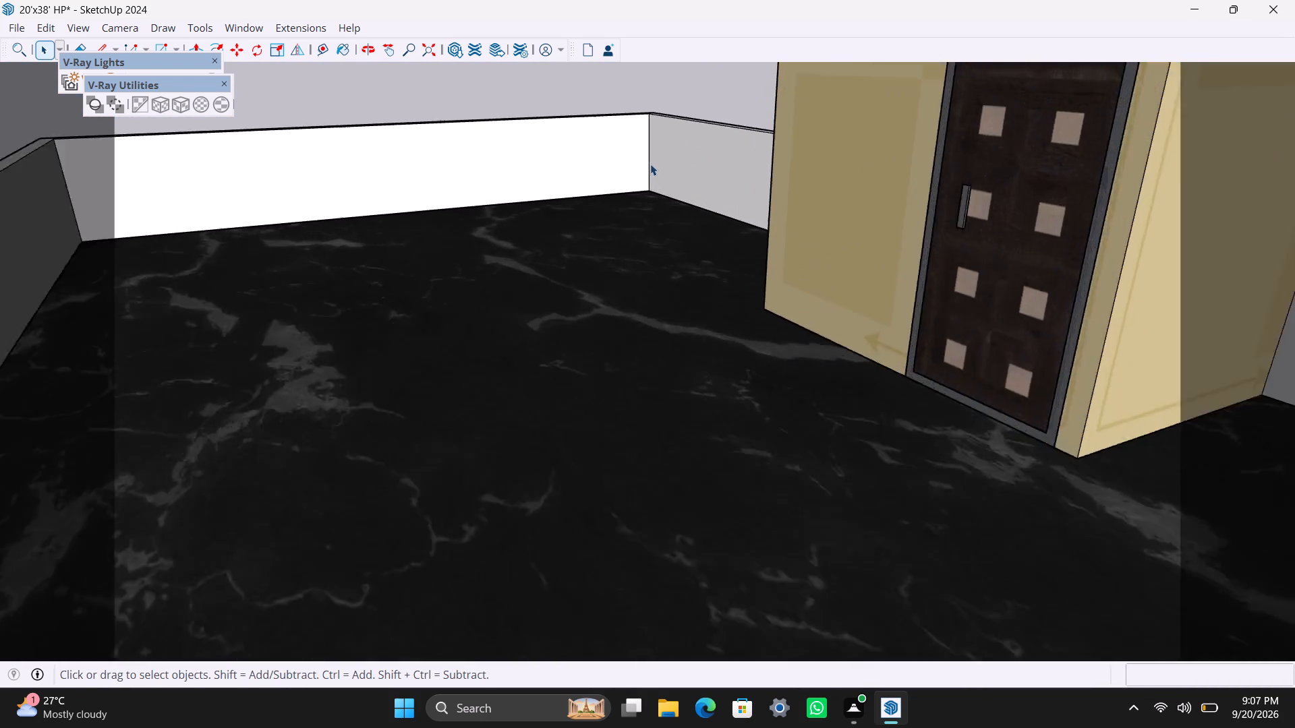
scroll(643, 160, "up", 2)
triple_click(647, 152)
left_click(647, 150)
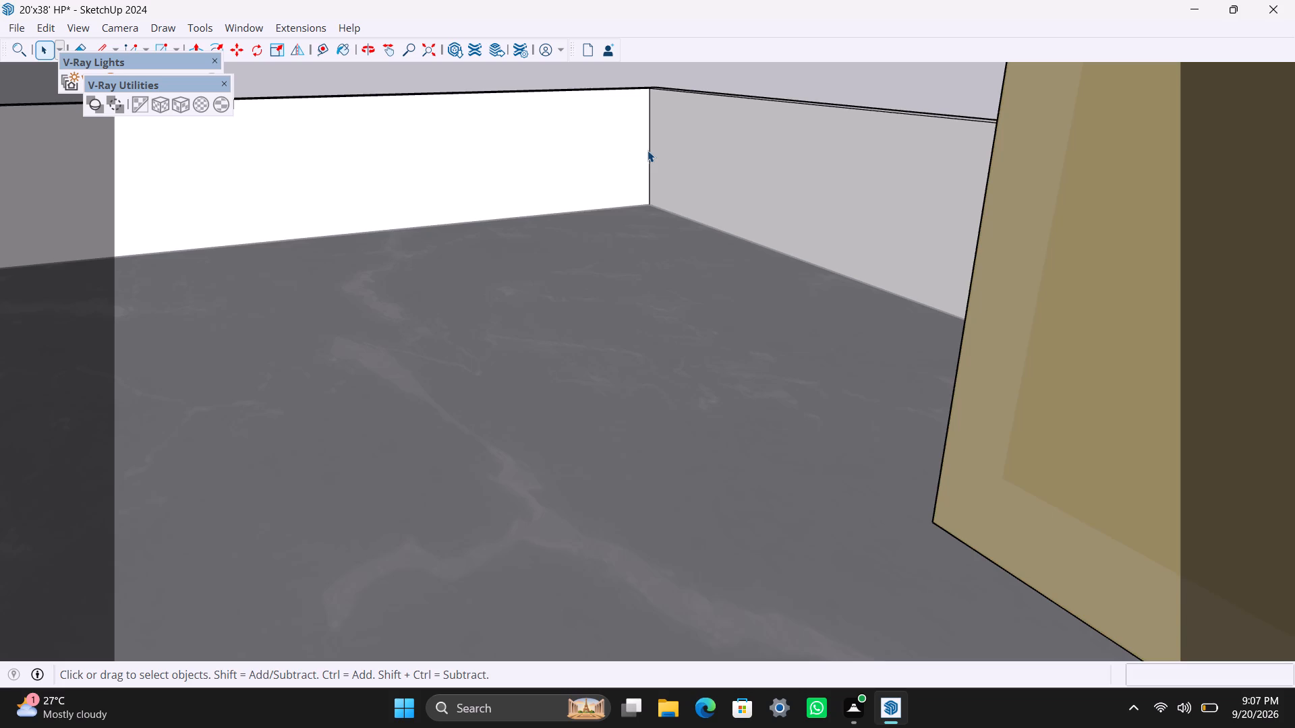
left_click(647, 150)
scroll(647, 150, "up", 3)
left_click(647, 150)
left_click(651, 146)
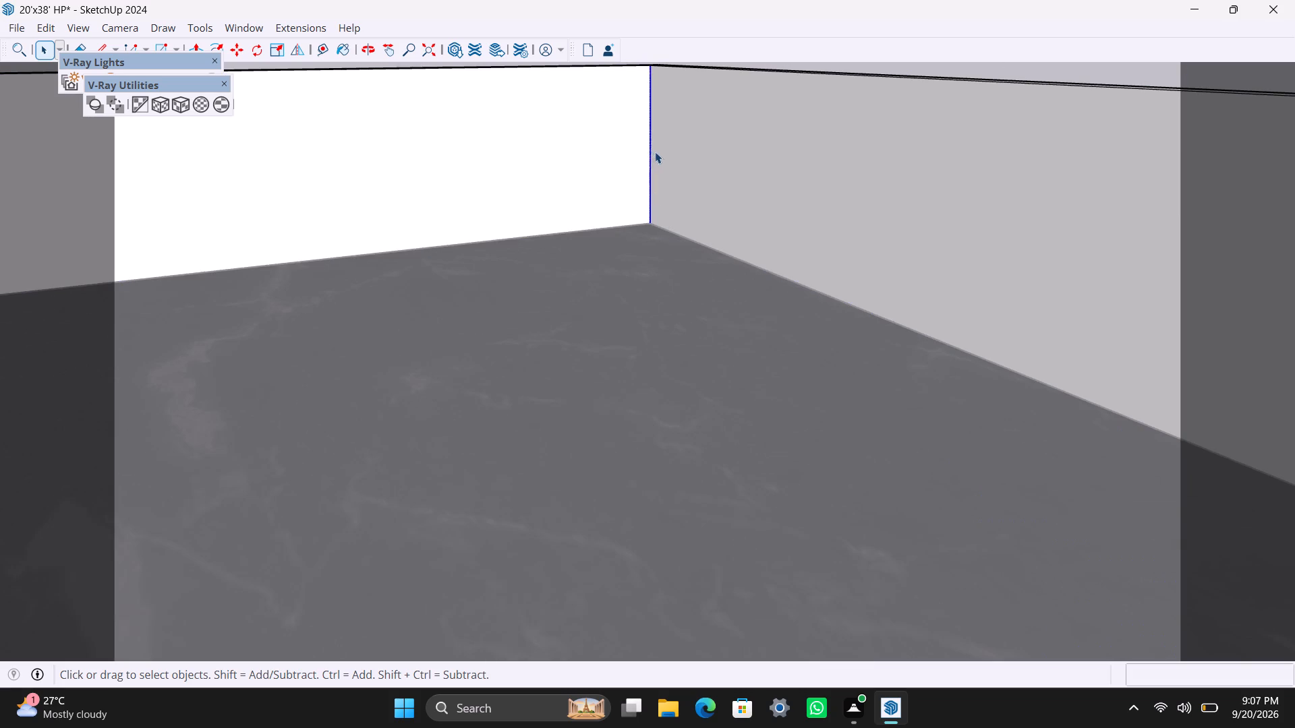
scroll(654, 187, "down", 16)
scroll(647, 195, "down", 5)
scroll(653, 210, "up", 3)
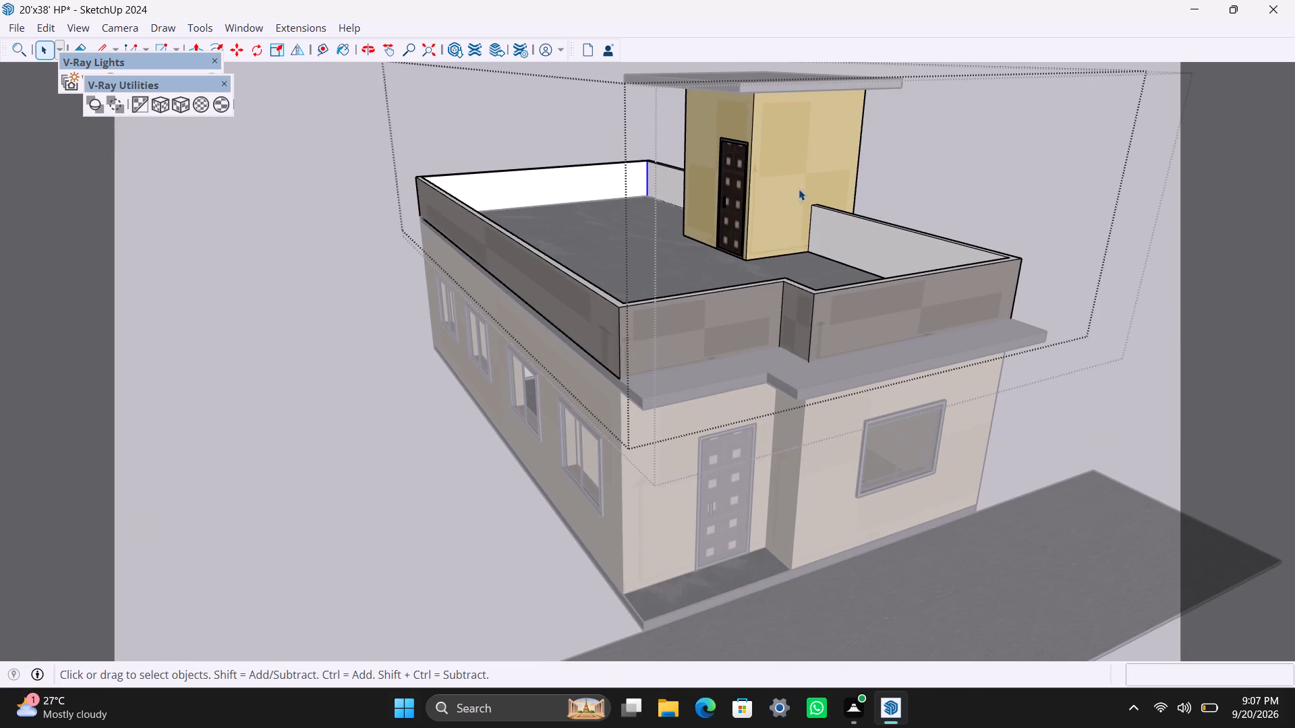
left_click(961, 177)
triple_click(329, 390)
triple_click(329, 390)
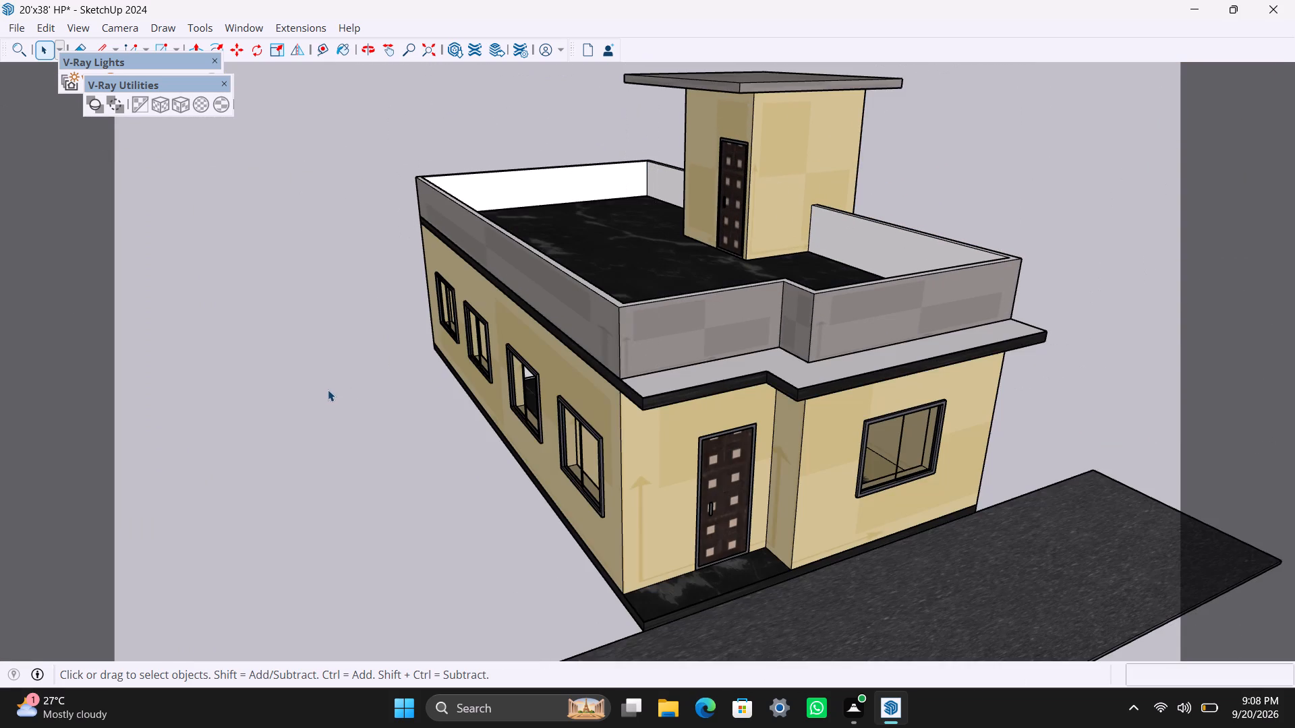
From the four-window side, reopen the group, select the stair-tower-side inner rear corner edge of the parapet, and leave the group.
scroll(747, 216, "up", 2)
middle_click_drag(526, 239, 930, 332)
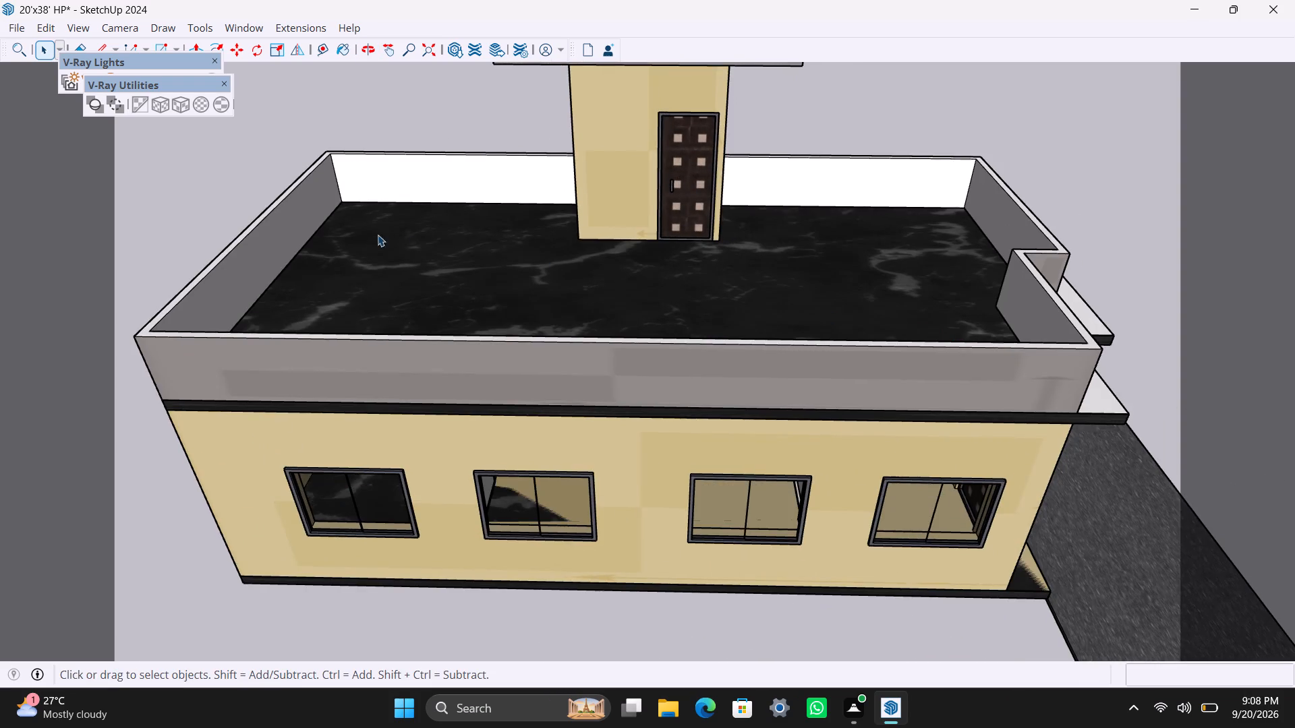
scroll(369, 221, "up", 15)
scroll(335, 155, "up", 2)
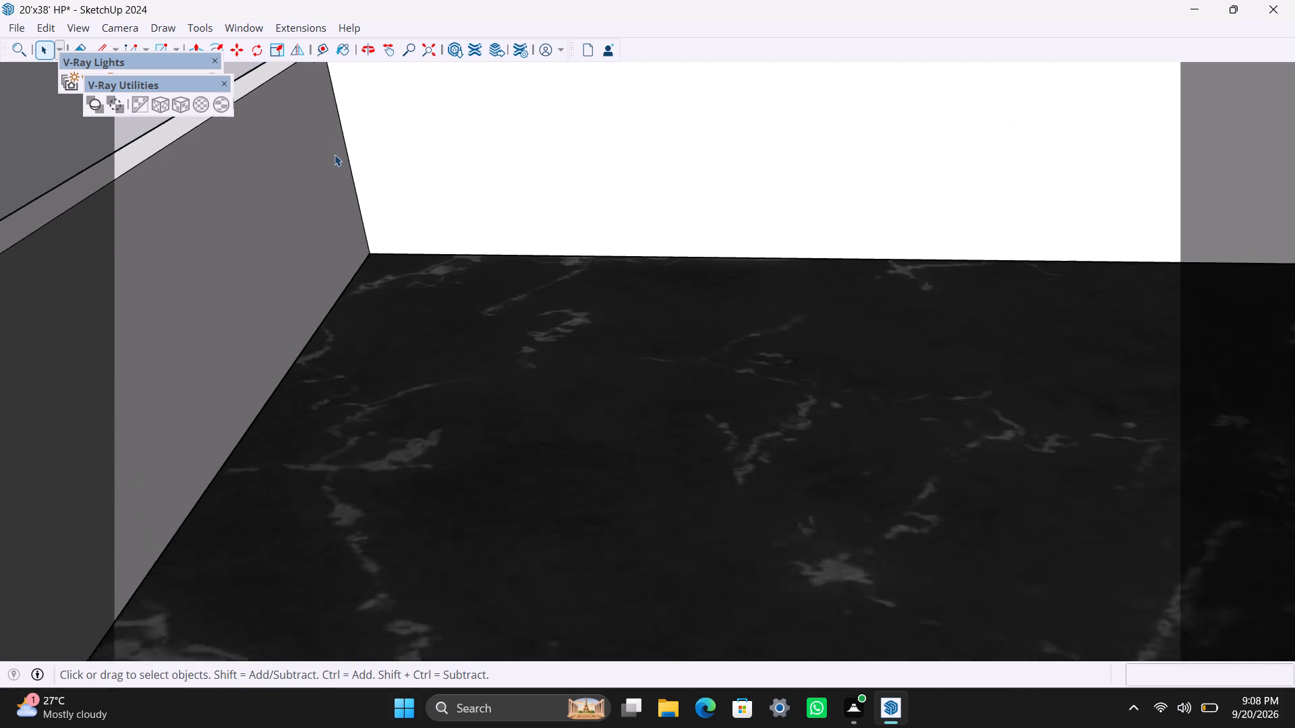
triple_click(342, 144)
double_click(349, 139)
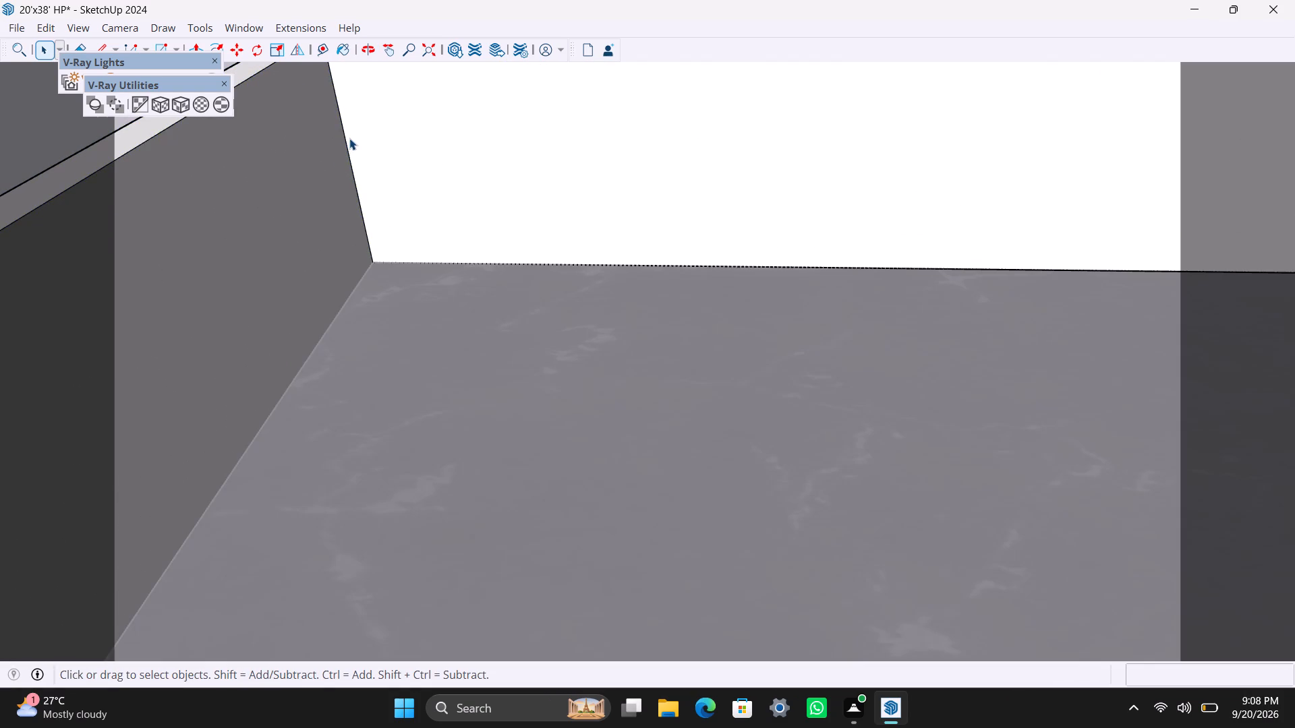
left_click(349, 140)
left_click(347, 150)
scroll(351, 150, "up", 2)
scroll(353, 163, "down", 2)
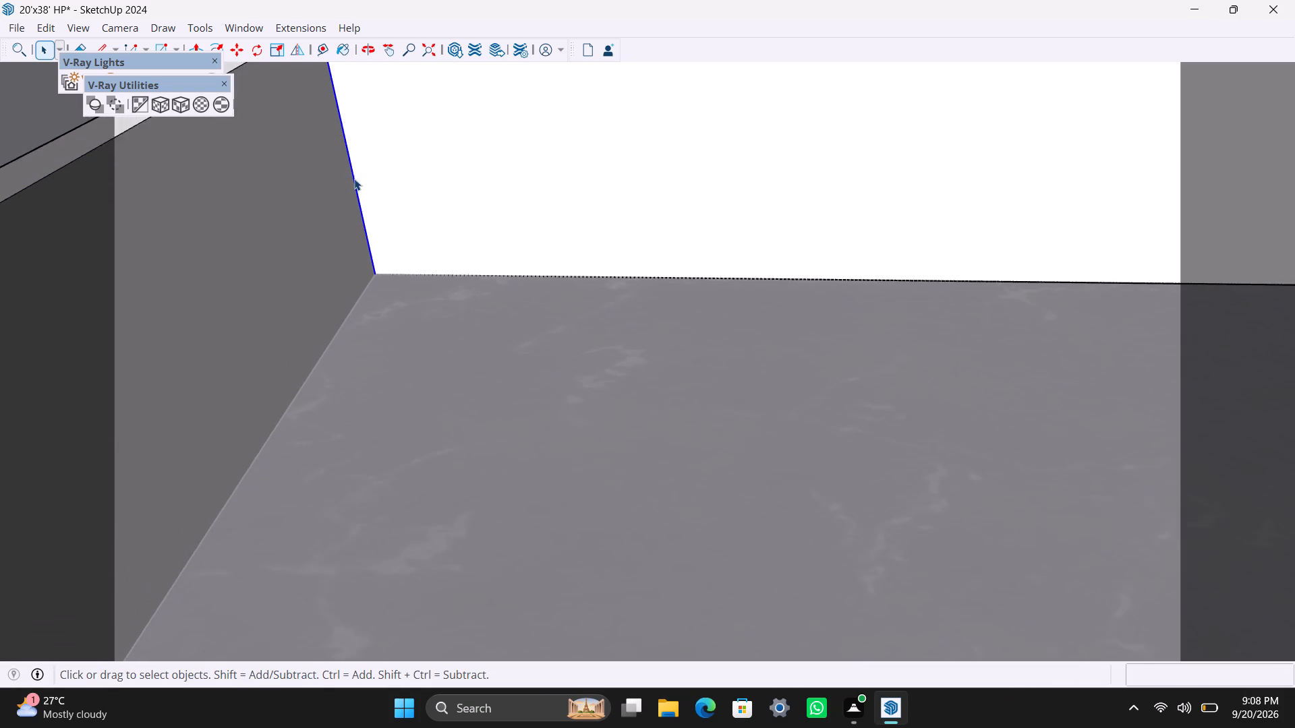
scroll(354, 179, "down", 14)
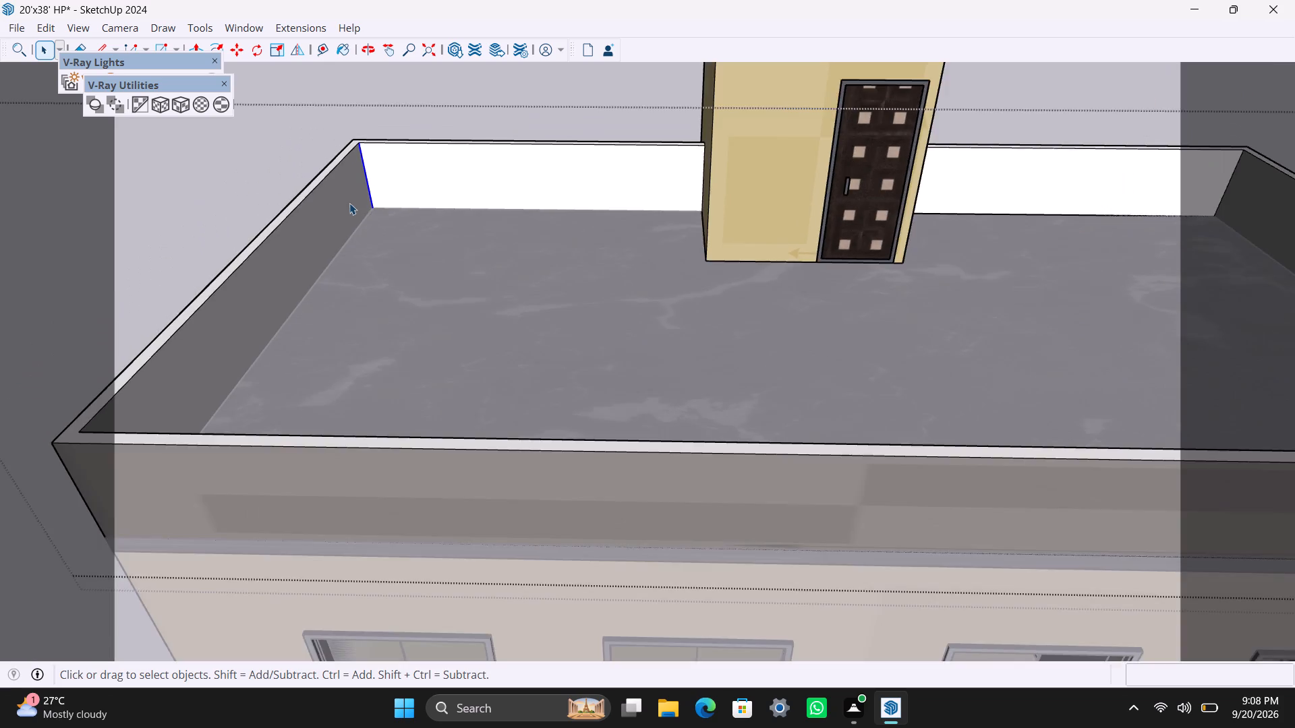
scroll(349, 203, "down", 9)
left_click(594, 486)
triple_click(1029, 286)
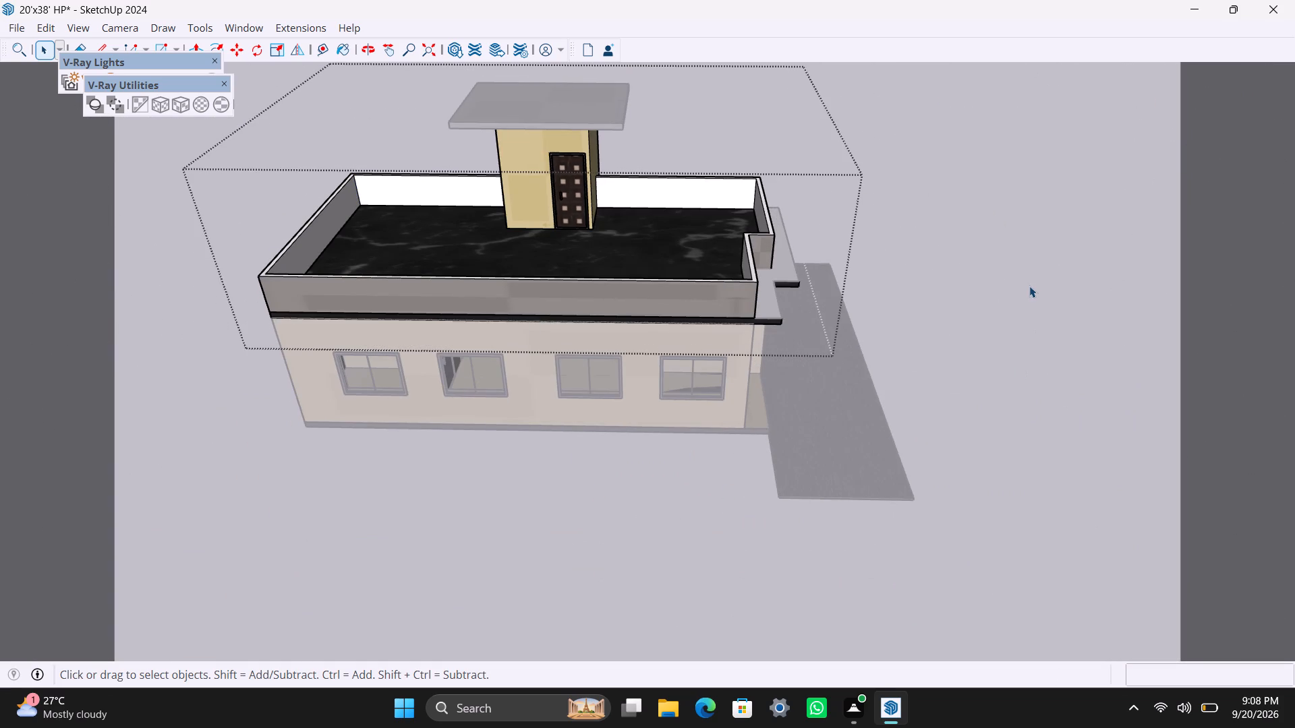
left_click(1029, 285)
Examine the terrace, parapet walls and front overhang from above, from the front and the ventilator-side front corner.
scroll(889, 353, "down", 4)
middle_click_drag(789, 427, 290, 438)
scroll(701, 448, "up", 2)
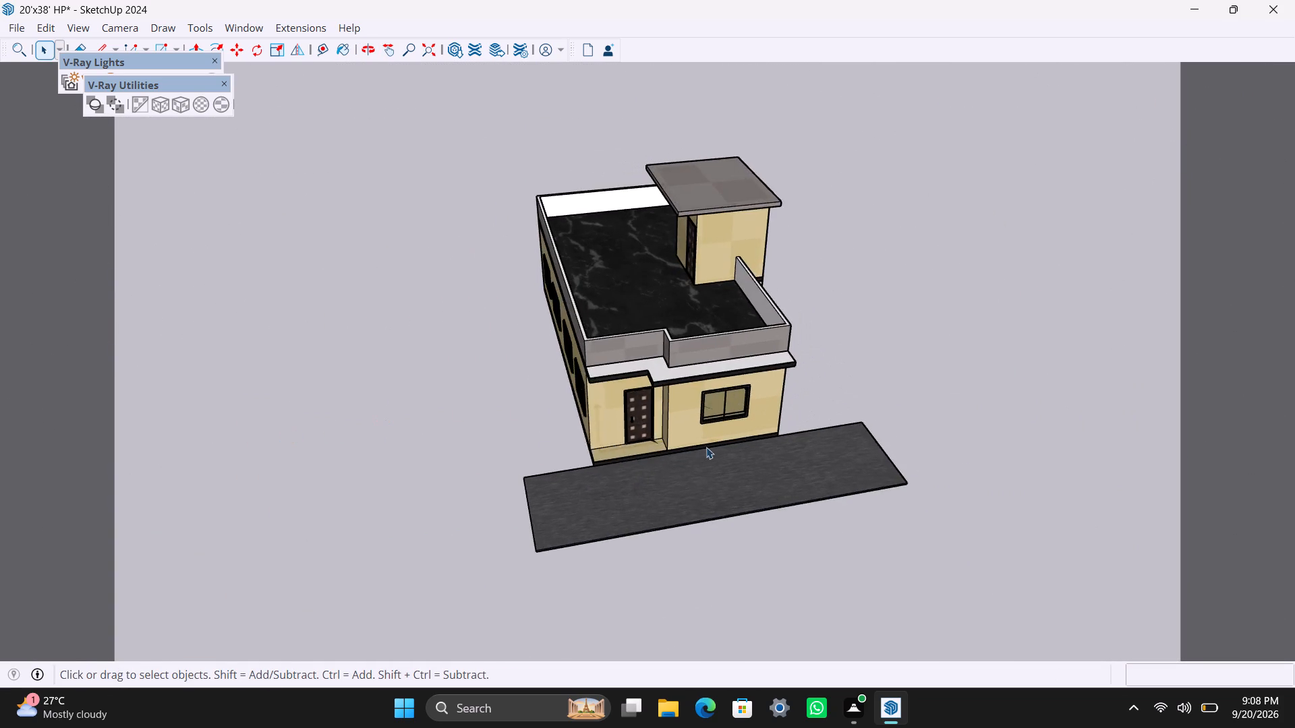
scroll(706, 447, "up", 1)
left_click(899, 266)
middle_click_drag(792, 397, 548, 389)
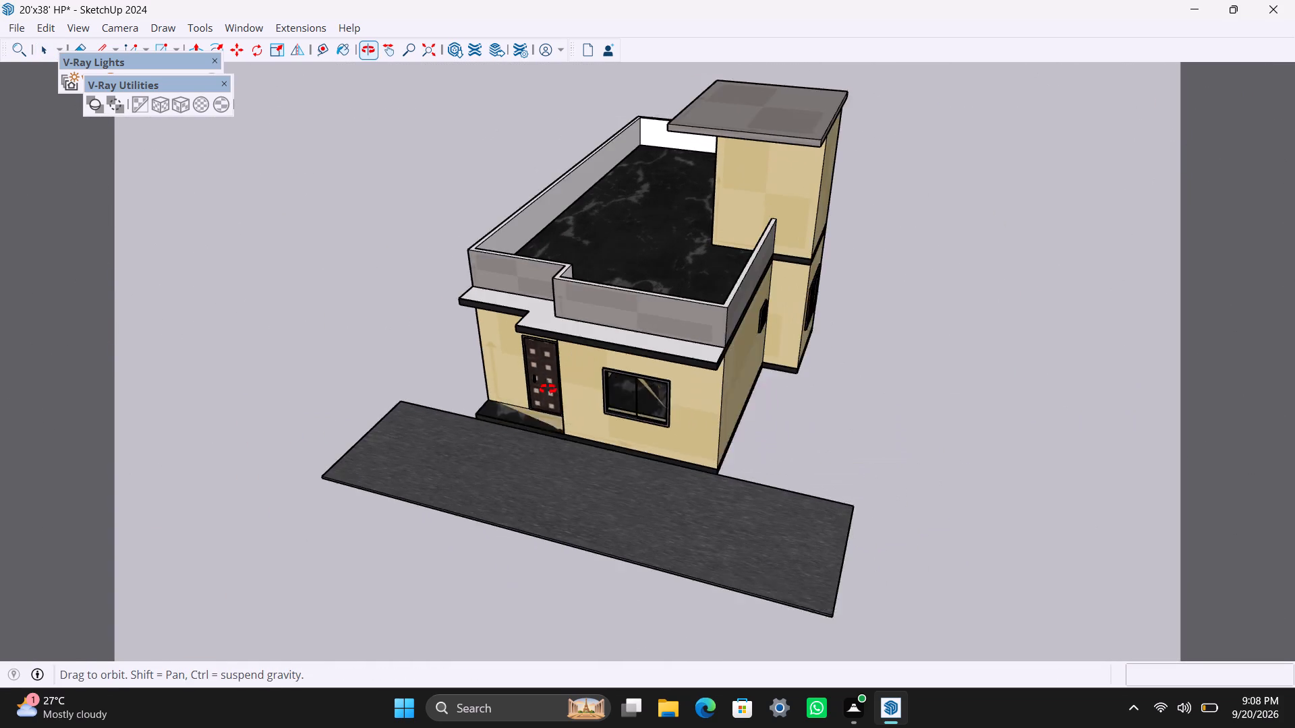
middle_click_drag(548, 389, 548, 388)
scroll(587, 297, "up", 5)
scroll(587, 143, "up", 3)
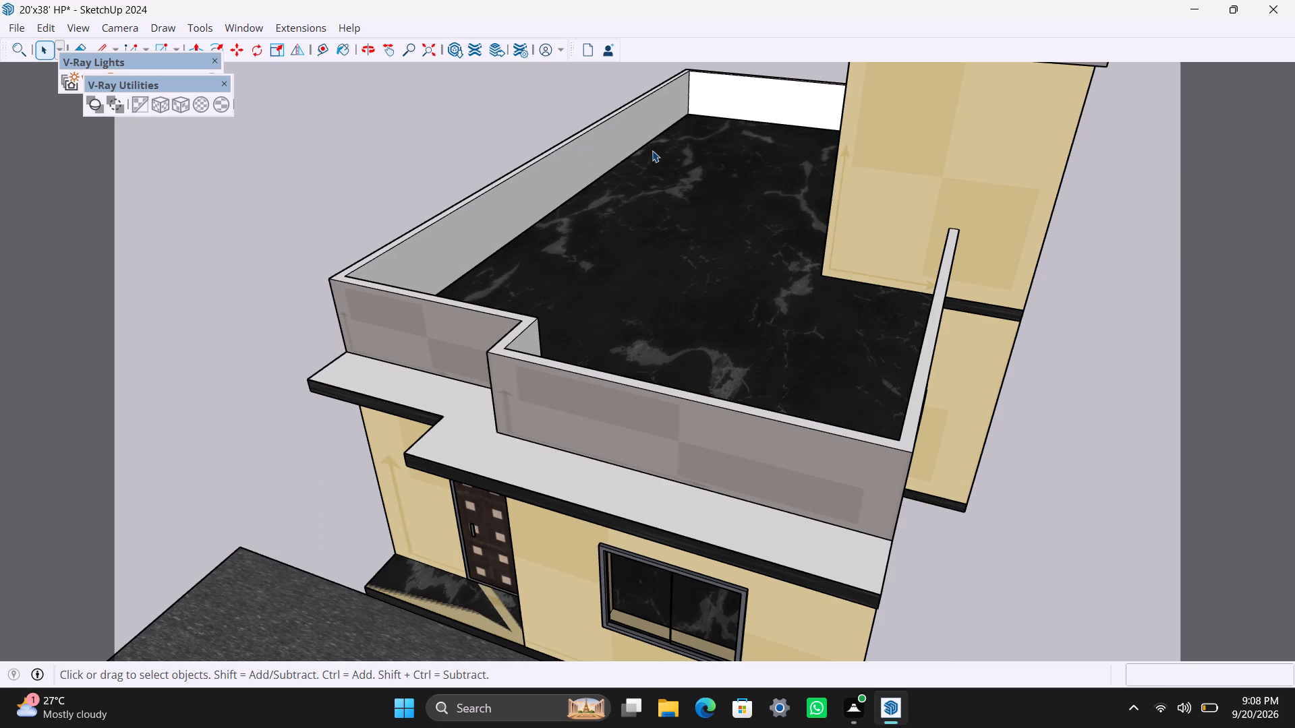
scroll(652, 149, "down", 3)
scroll(654, 147, "up", 4)
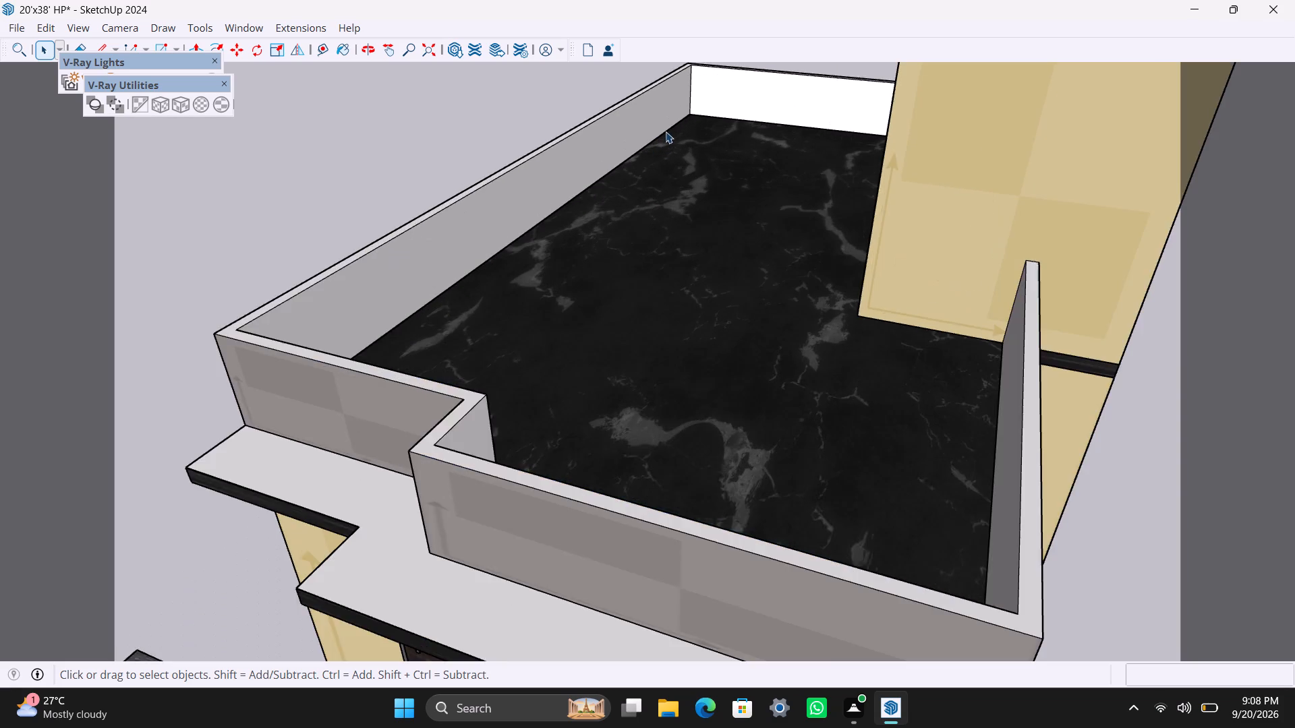
scroll(666, 131, "down", 4)
Open the house group, select the vertical edge at the parapet's inner rear corner on the four-window side, clear the selection and leave the group.
middle_click_drag(681, 187, 673, 328, "shift")
scroll(672, 262, "up", 6)
left_click(575, 187)
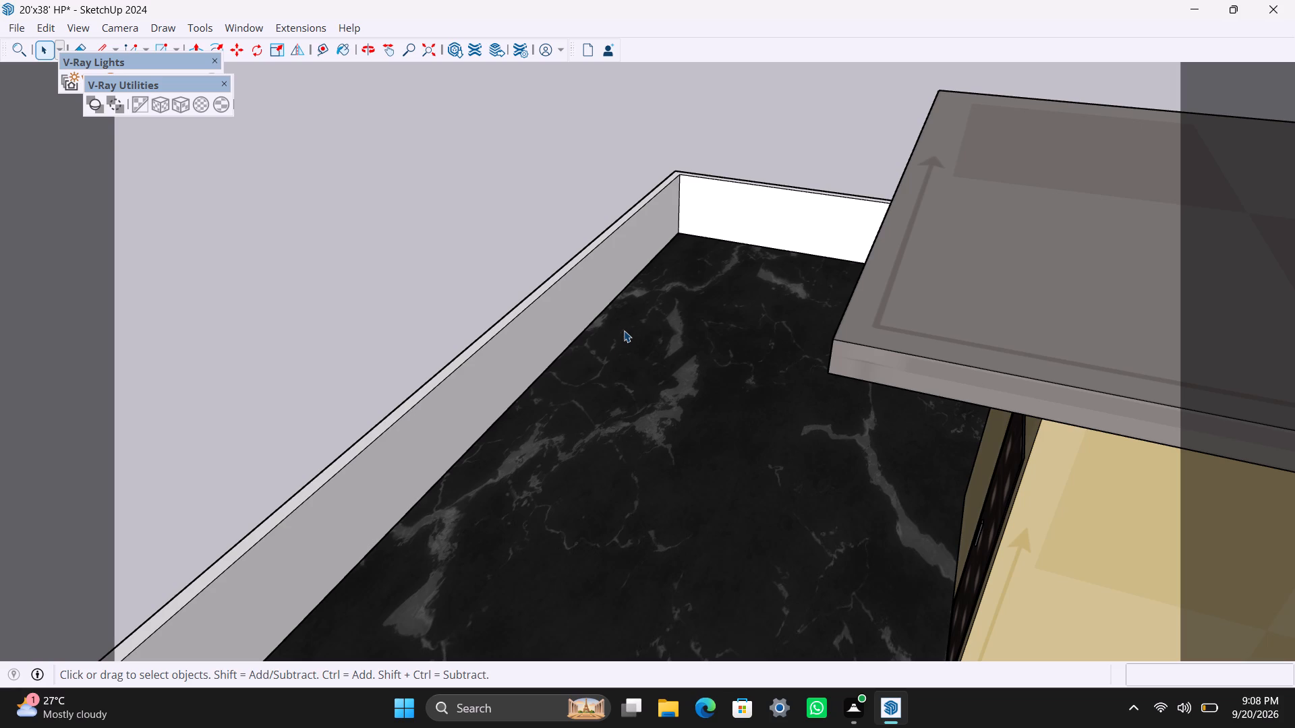
scroll(660, 220, "up", 6)
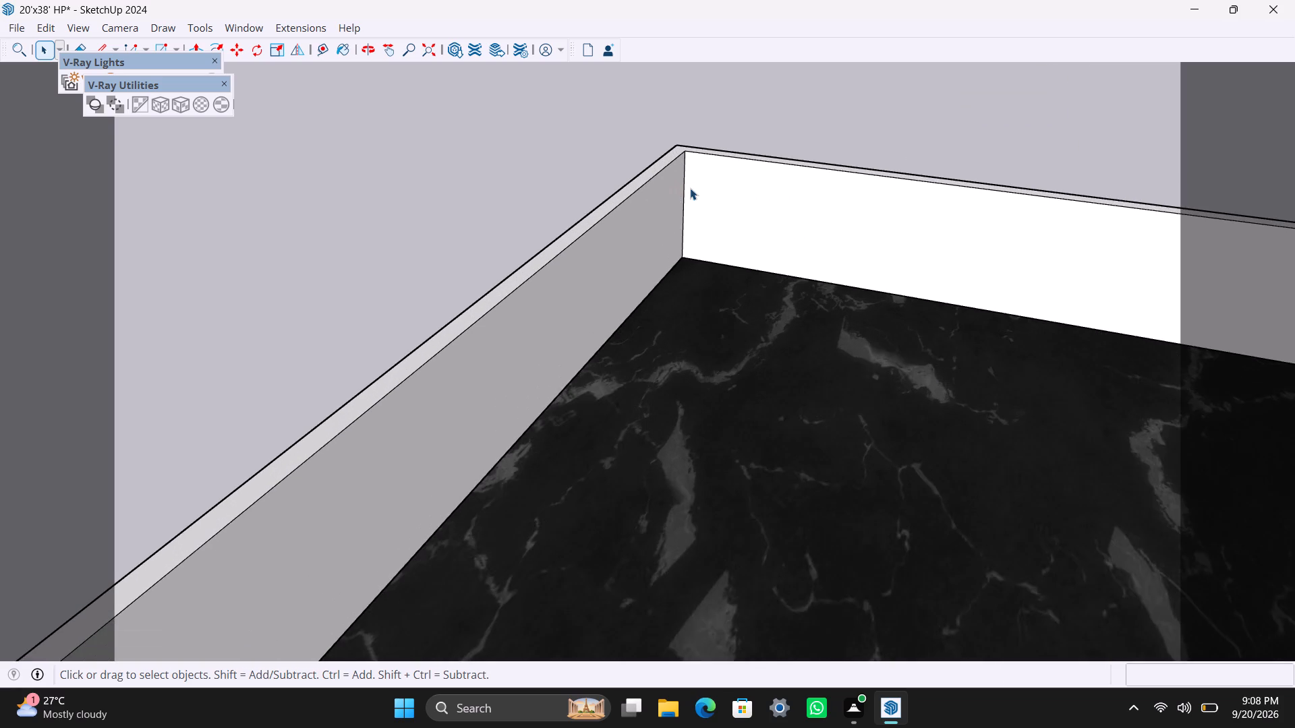
scroll(690, 188, "up", 2)
triple_click(682, 173)
left_click(682, 172)
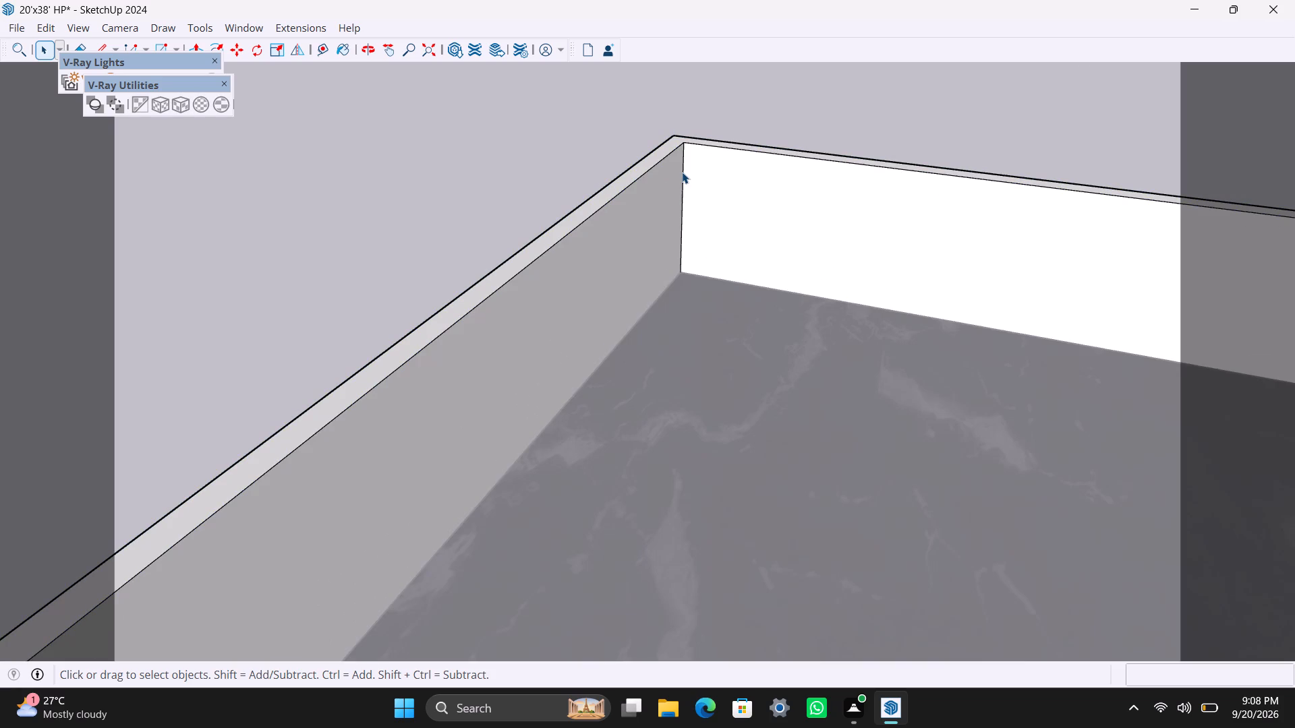
left_click(682, 172)
left_click(685, 184)
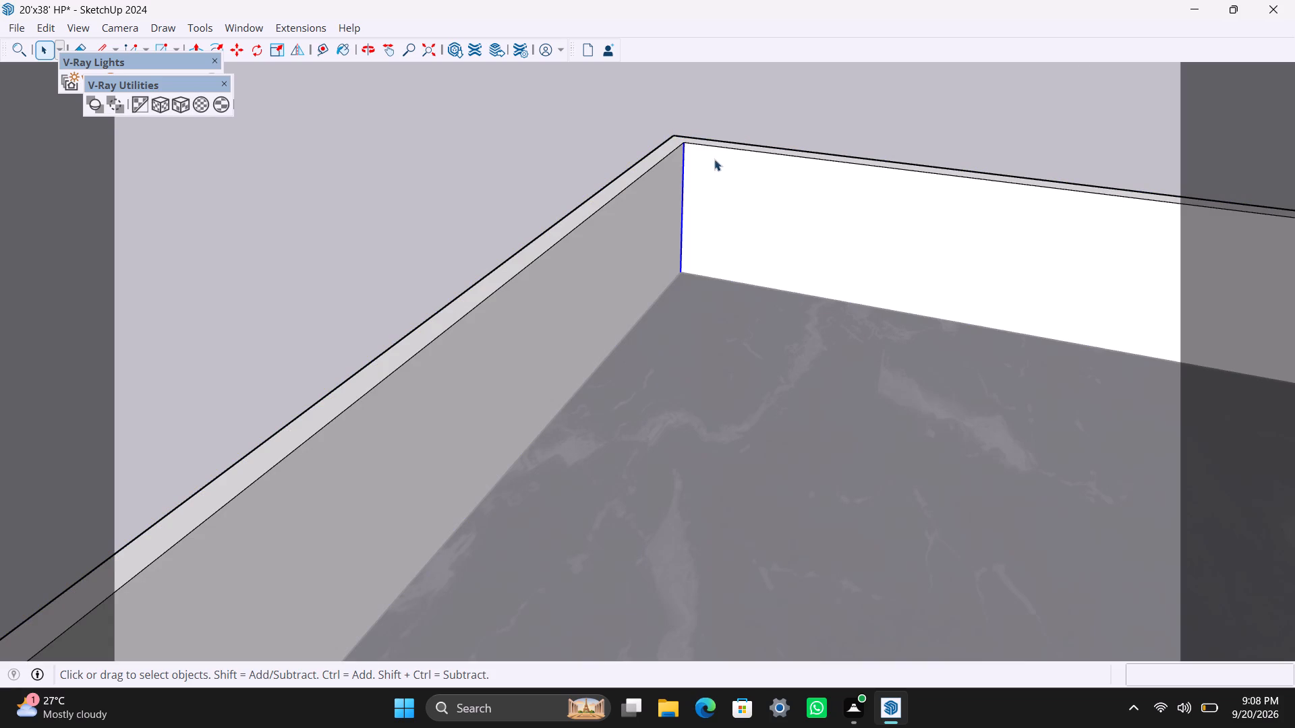
left_click(556, 151)
scroll(646, 225, "down", 17)
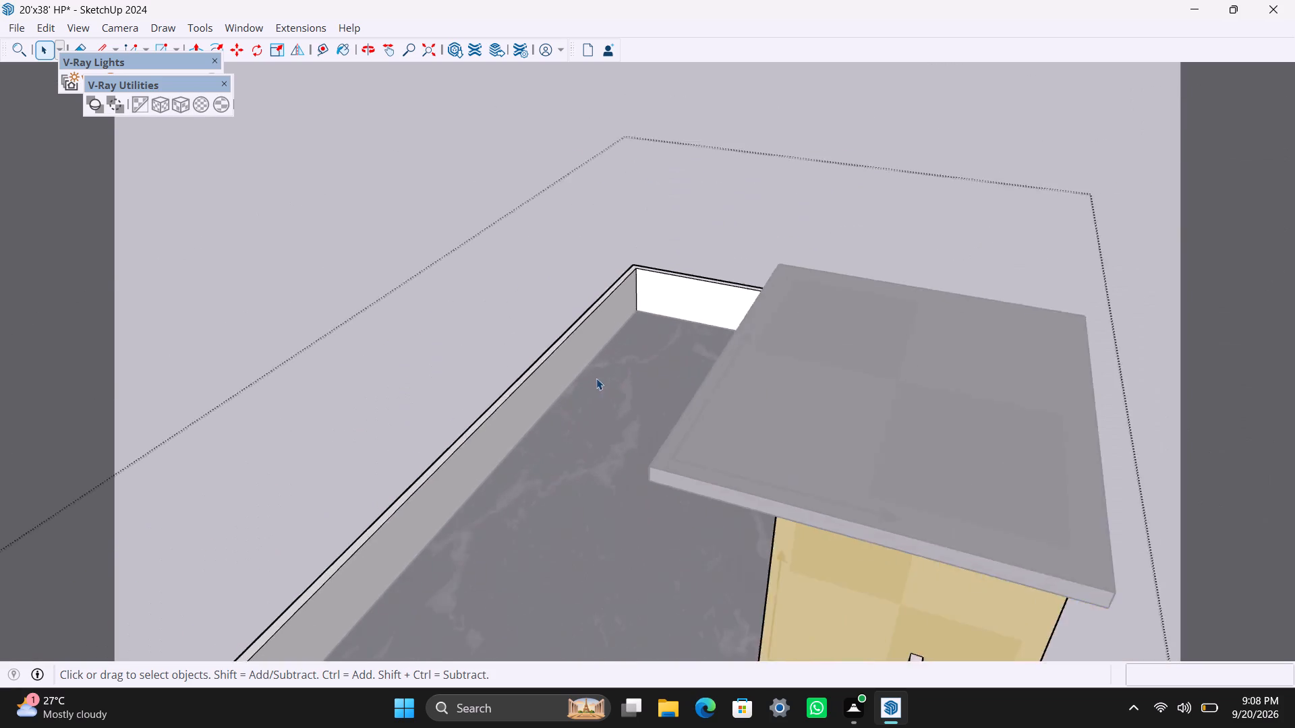
scroll(596, 378, "down", 6)
left_click(859, 197)
triple_click(929, 150)
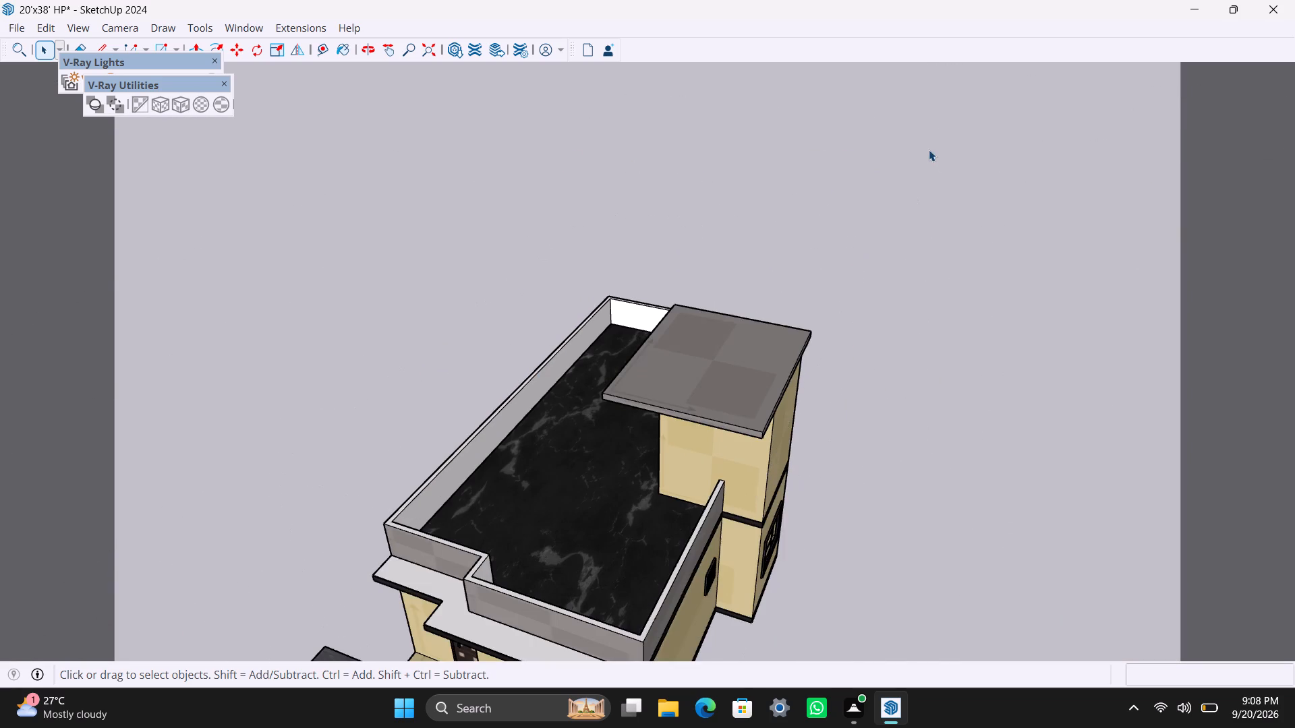
Reopen the house group, select the four-window-side inner rear corner edge of the parapet again, and leave the group.
scroll(554, 411, "up", 20)
scroll(554, 411, "up", 1)
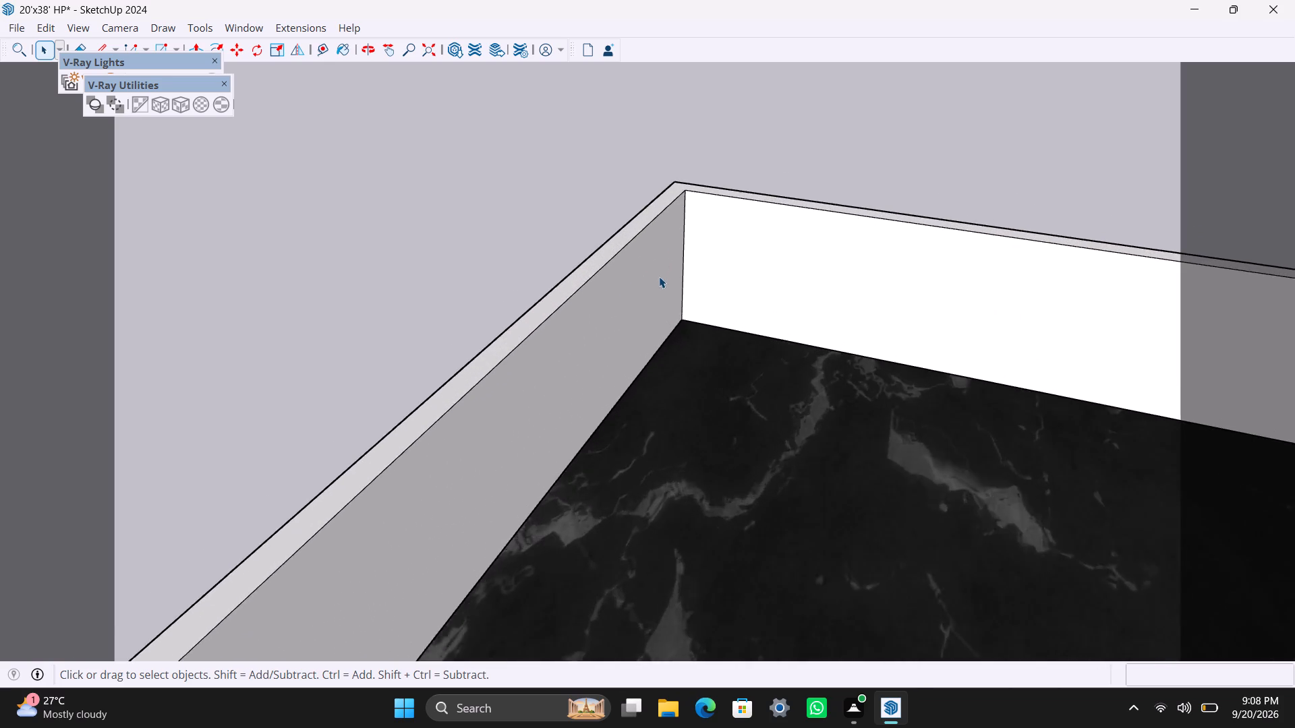
scroll(662, 272, "up", 5)
scroll(702, 198, "down", 3)
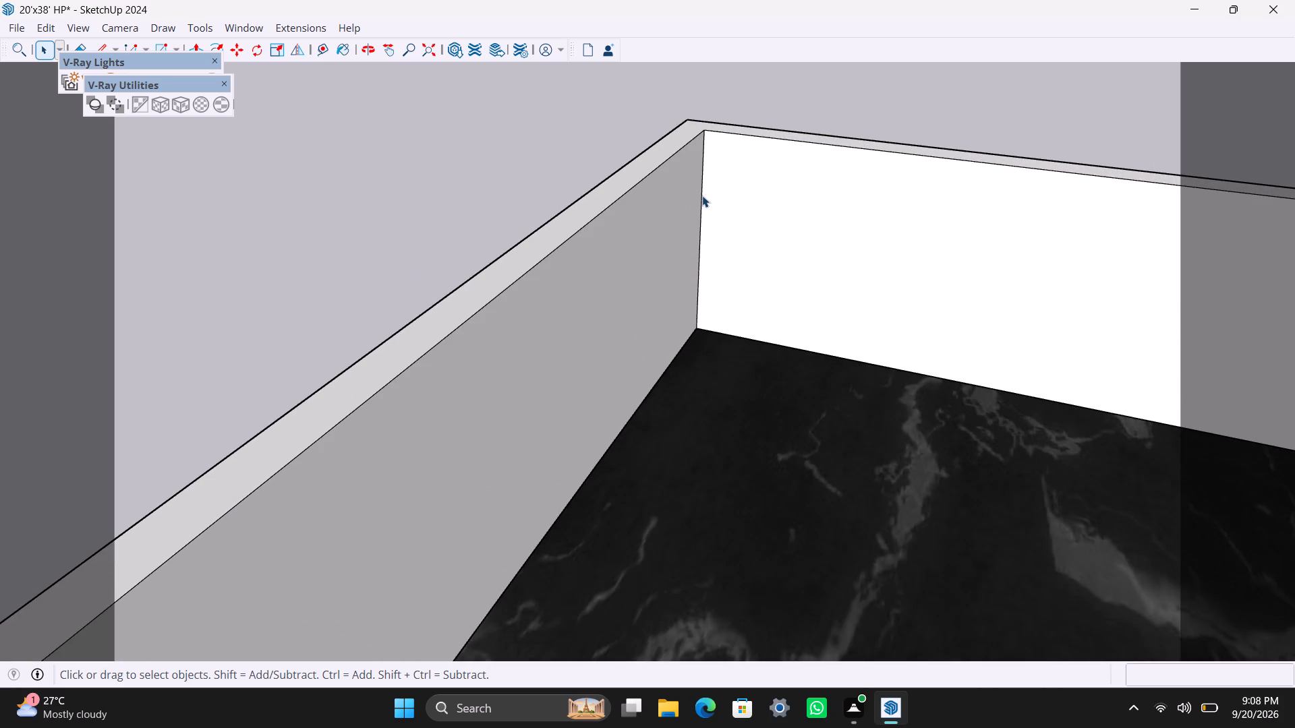
scroll(702, 176, "up", 7)
triple_click(702, 129)
double_click(702, 128)
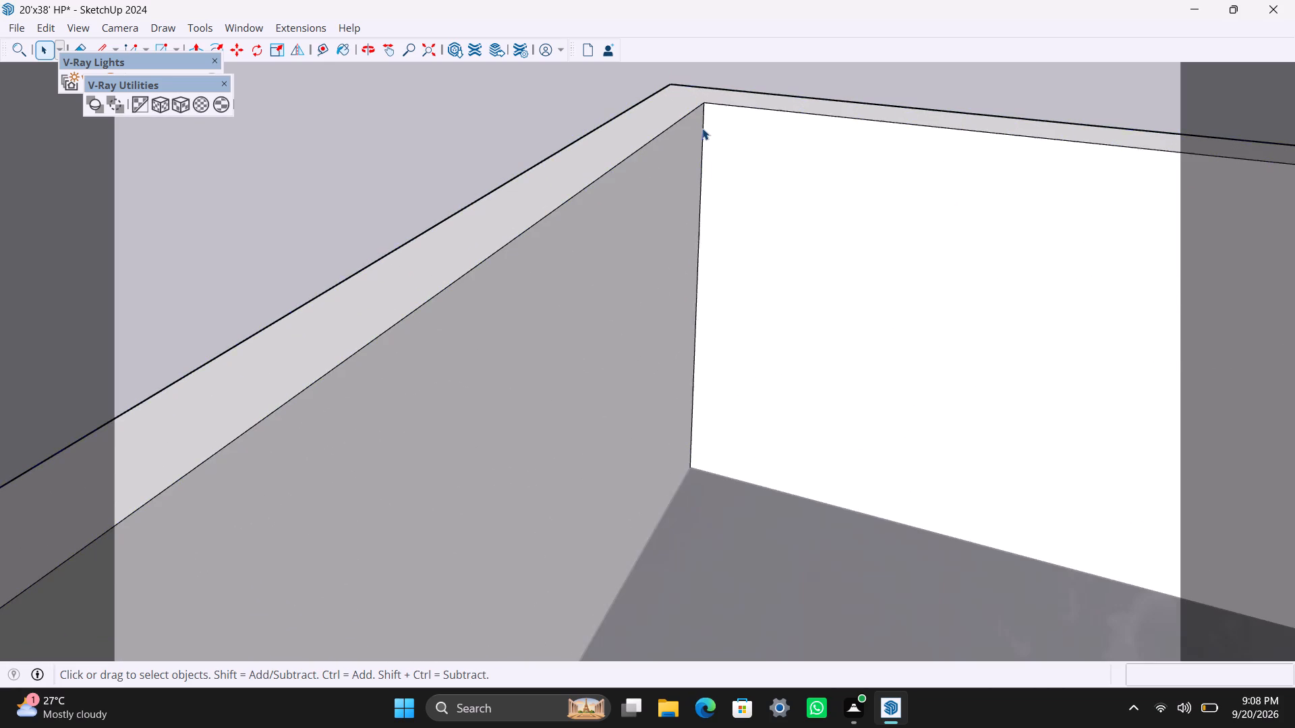
left_click(703, 128)
left_click(703, 128)
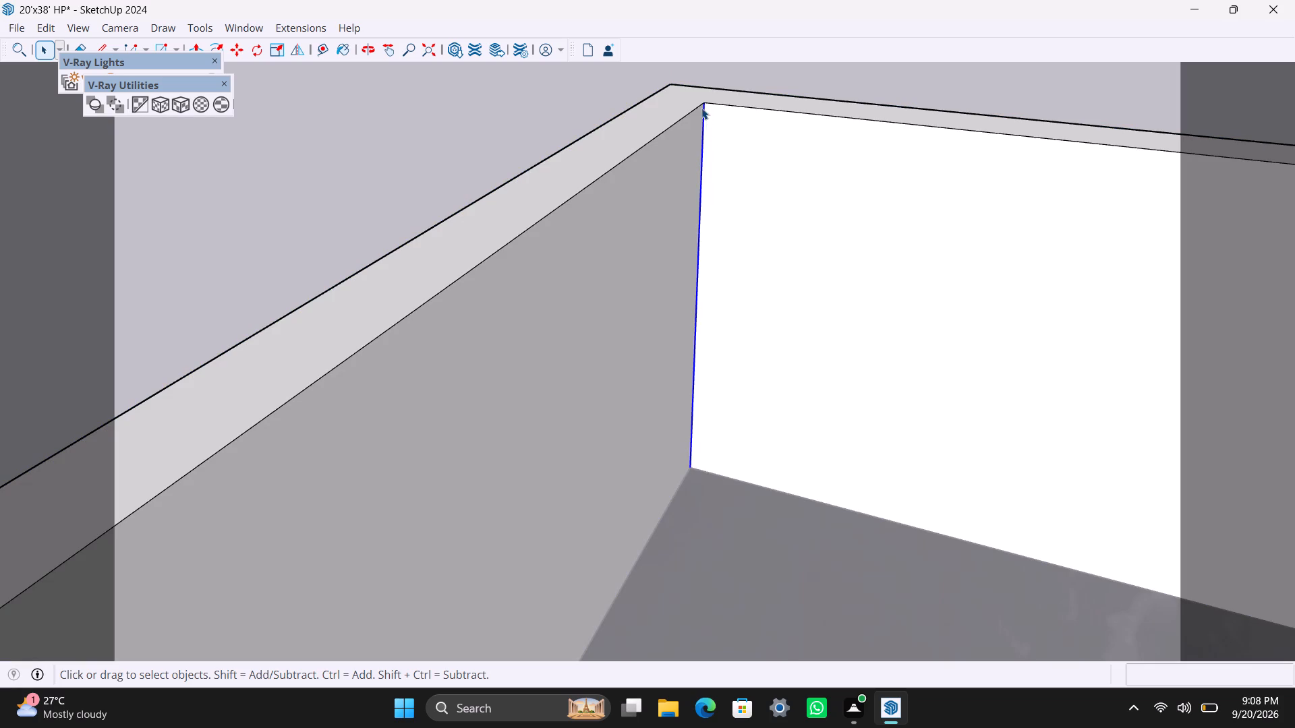
scroll(672, 363, "down", 5)
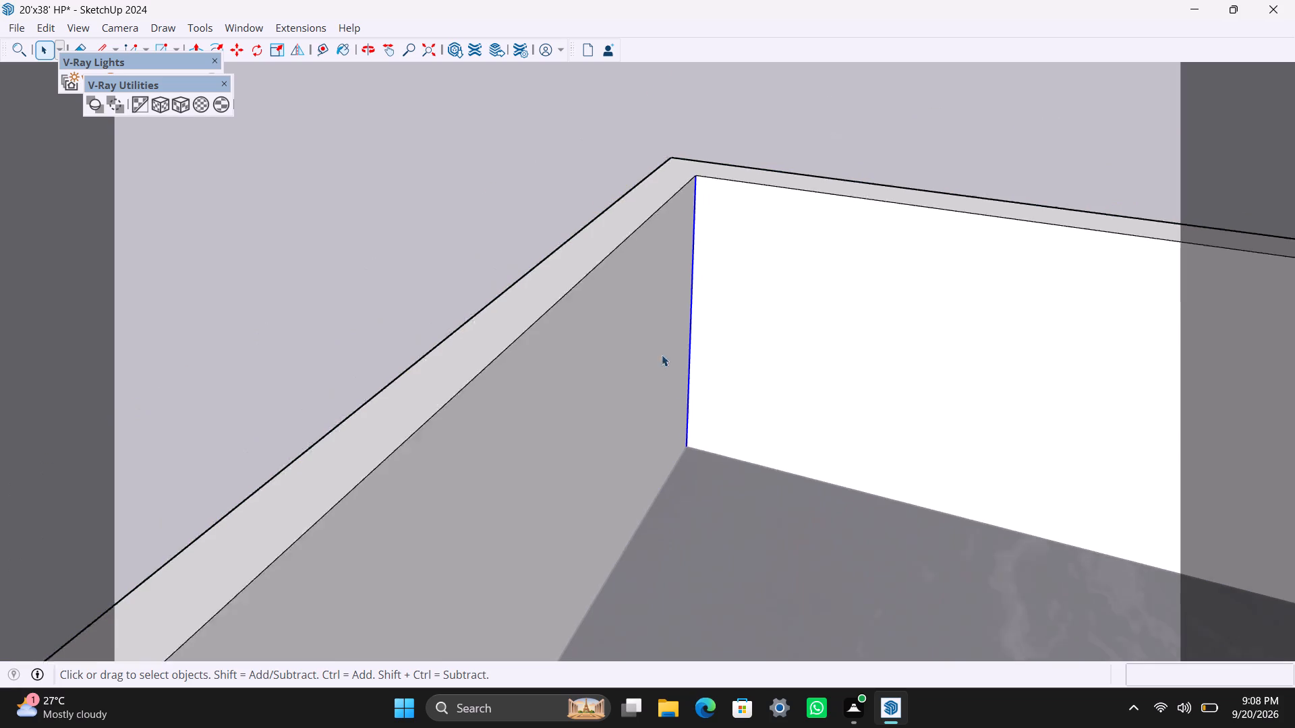
scroll(662, 355, "down", 20)
scroll(662, 355, "down", 7)
left_click(803, 230)
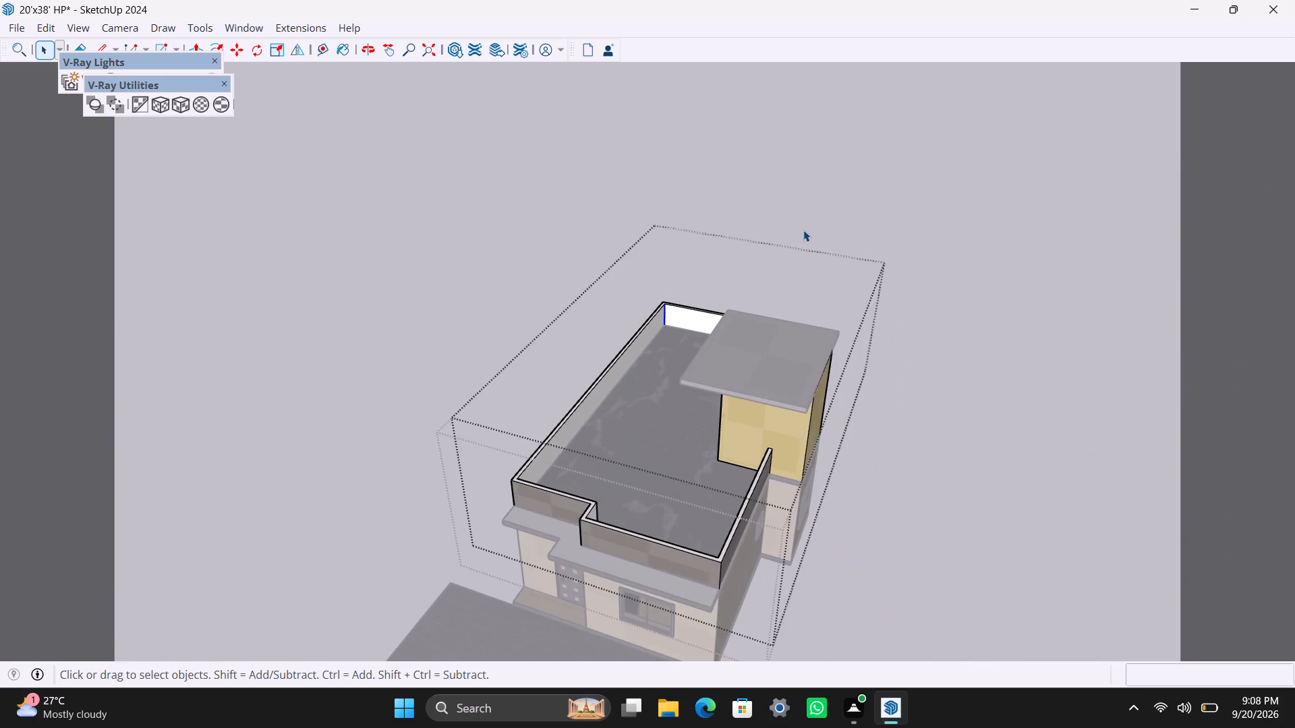
triple_click(804, 229)
double_click(805, 228)
right_click(803, 220)
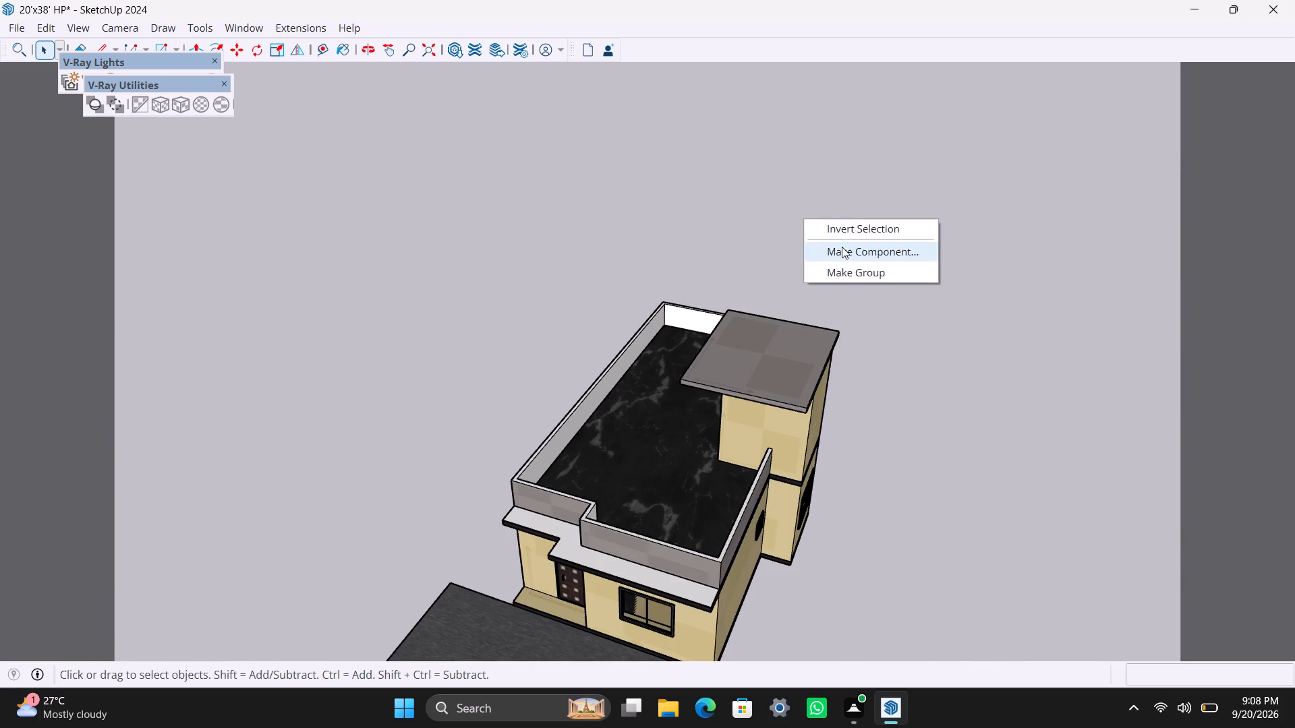
left_click(780, 203)
Review the front facade and stair tower near eye level, from the front and from the ventilator-side corner.
scroll(932, 415, "down", 3)
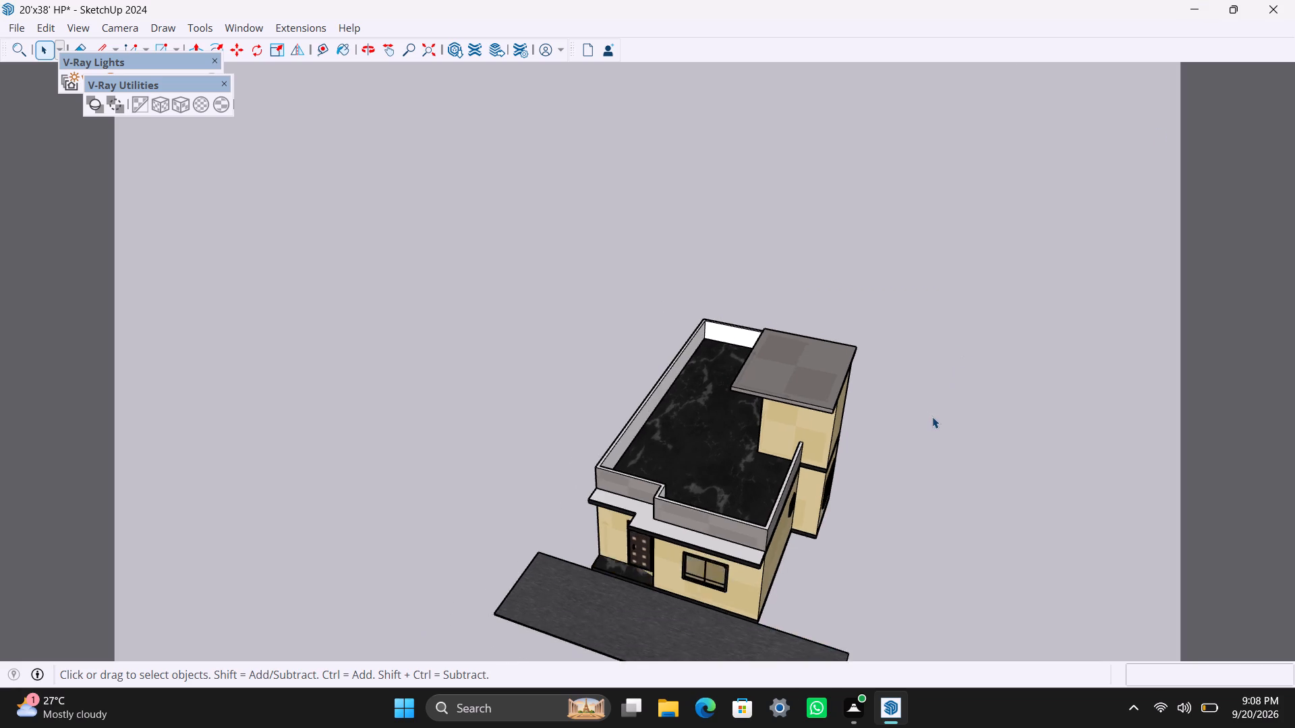
scroll(932, 417, "up", 6)
middle_click_drag(776, 482, 1008, 301)
scroll(632, 530, "up", 2)
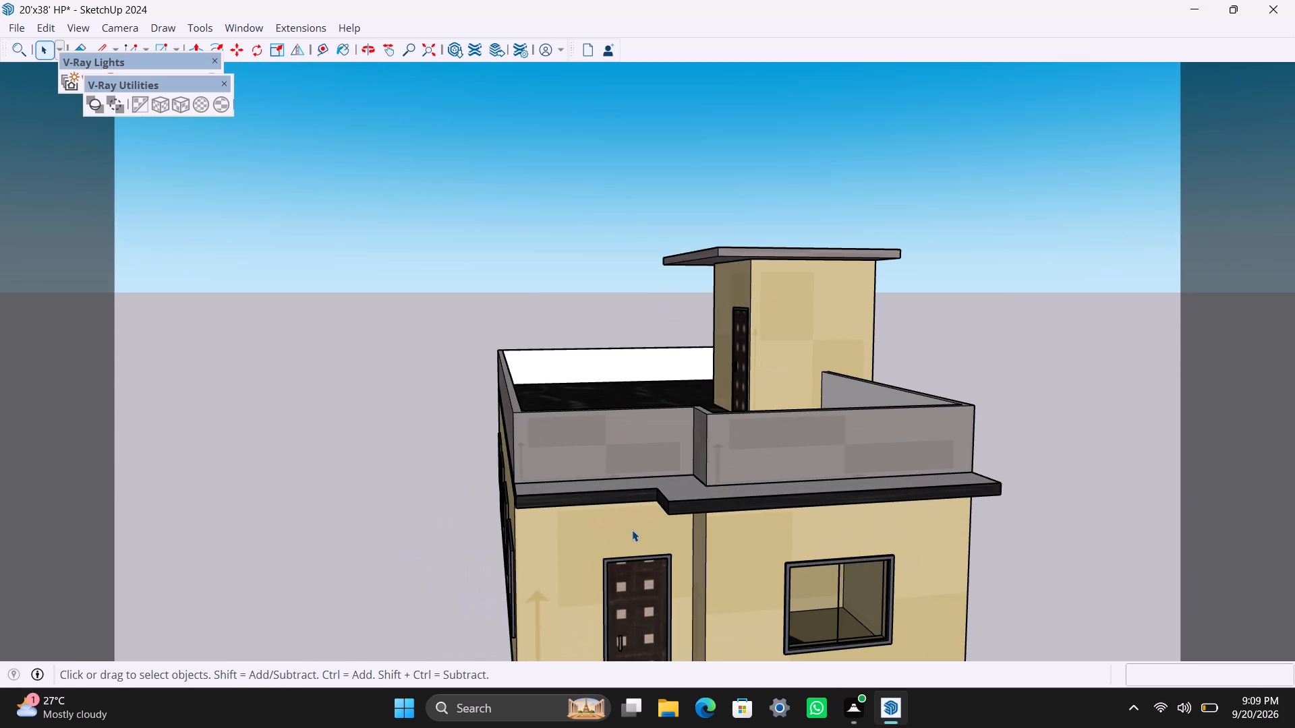
type("f r t")
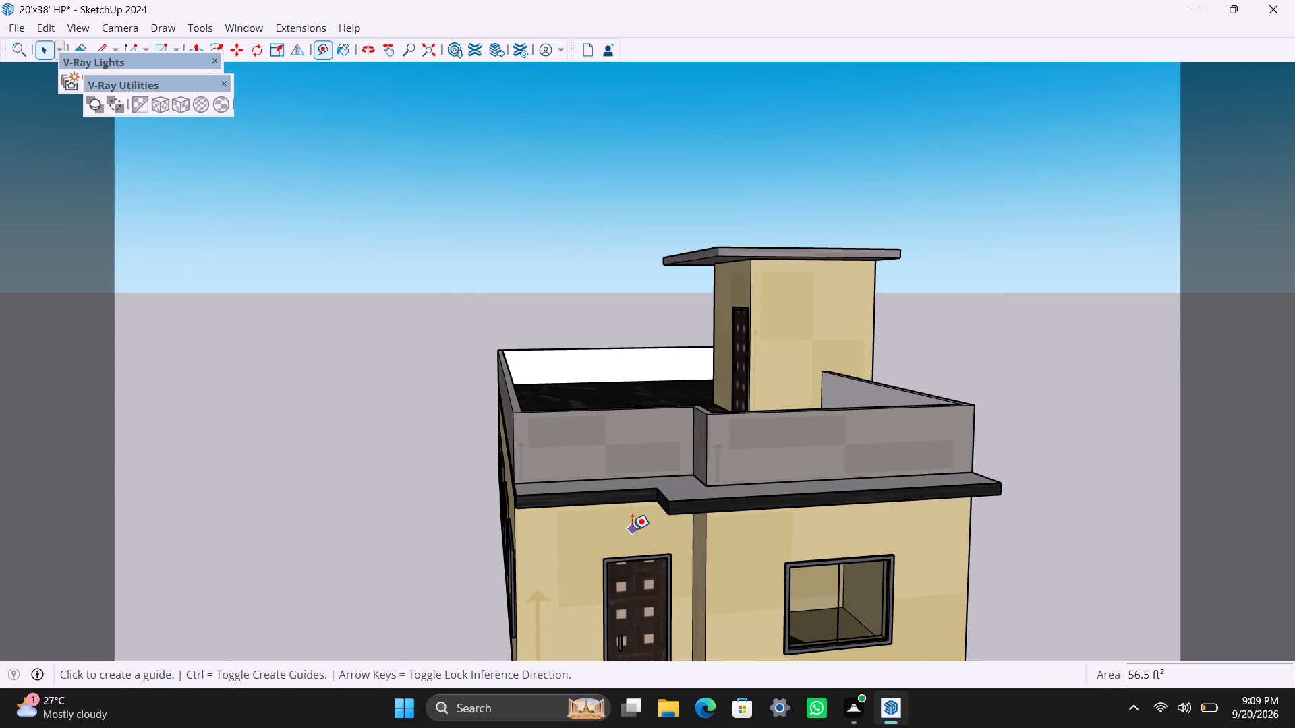
key("space")
scroll(638, 388, "down", 4)
scroll(734, 435, "up", 3)
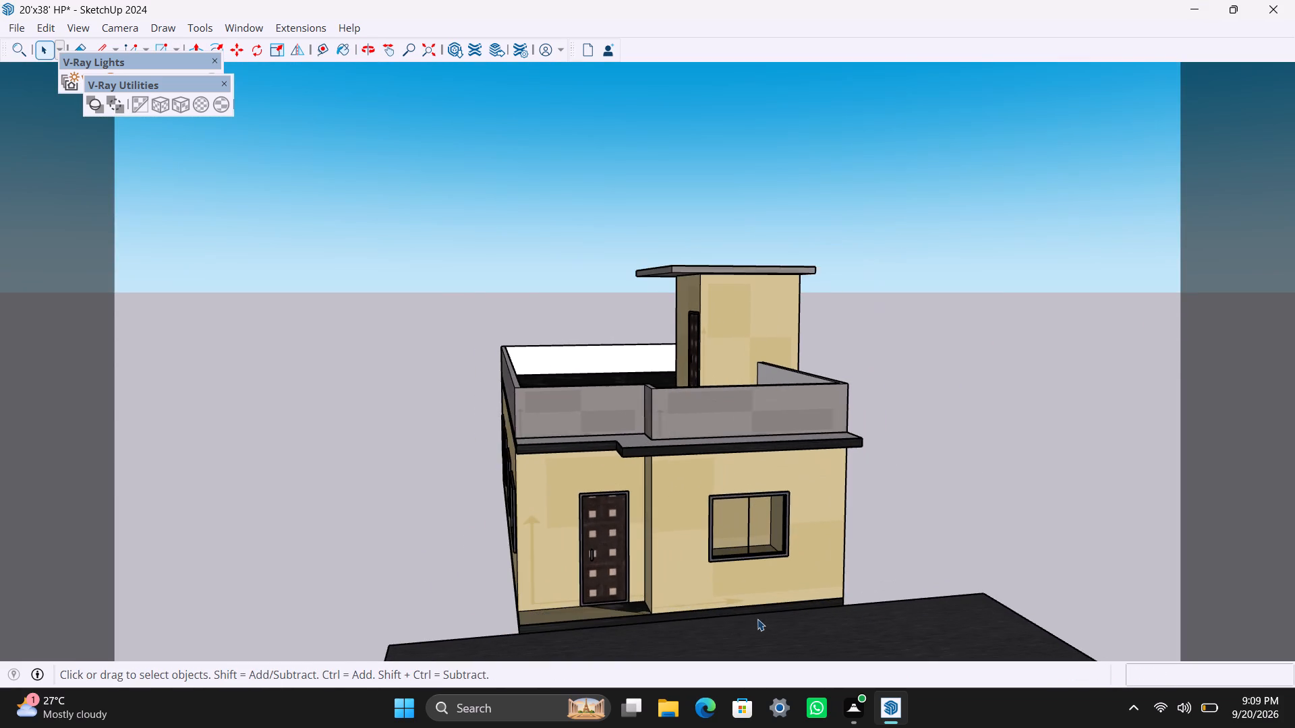
middle_click_drag(757, 611, 446, 567)
scroll(474, 545, "up", 4)
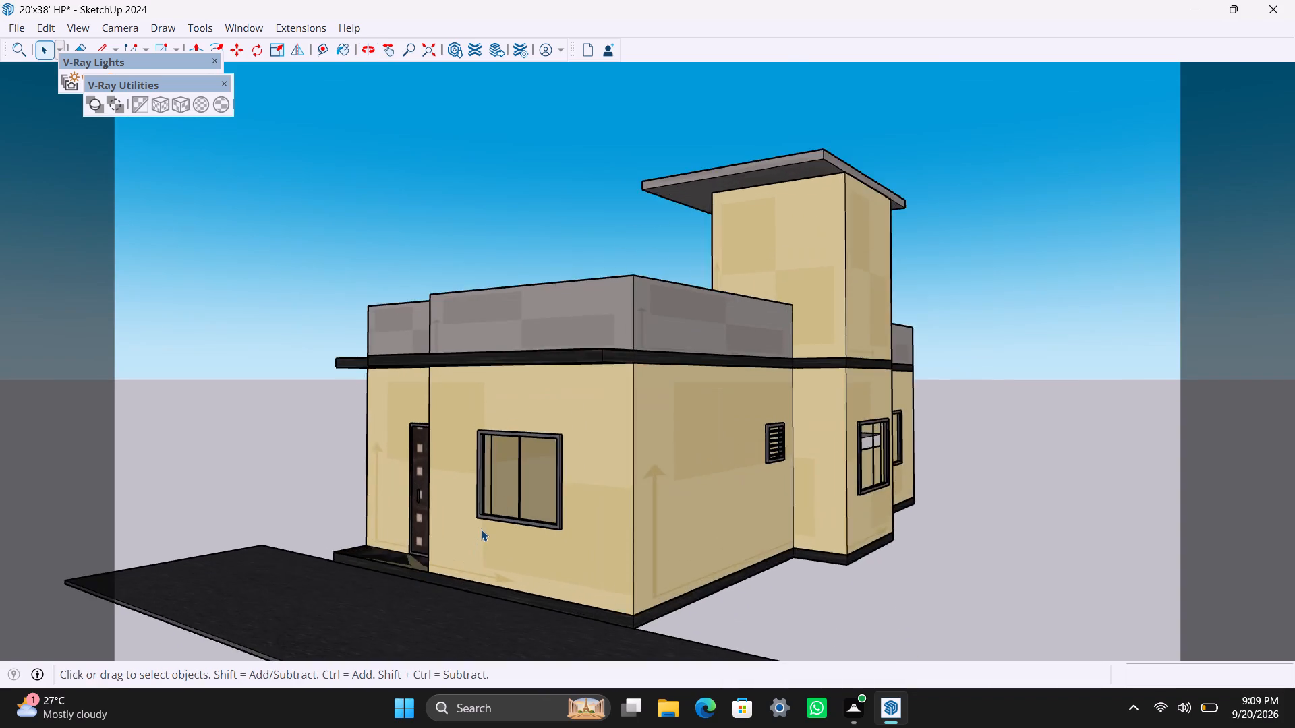
Examine the front facade, the four-window side wall and the main entrance from the ventilator-side corner round to the front.
scroll(481, 529, "up", 2)
scroll(481, 529, "down", 9)
scroll(483, 521, "up", 7)
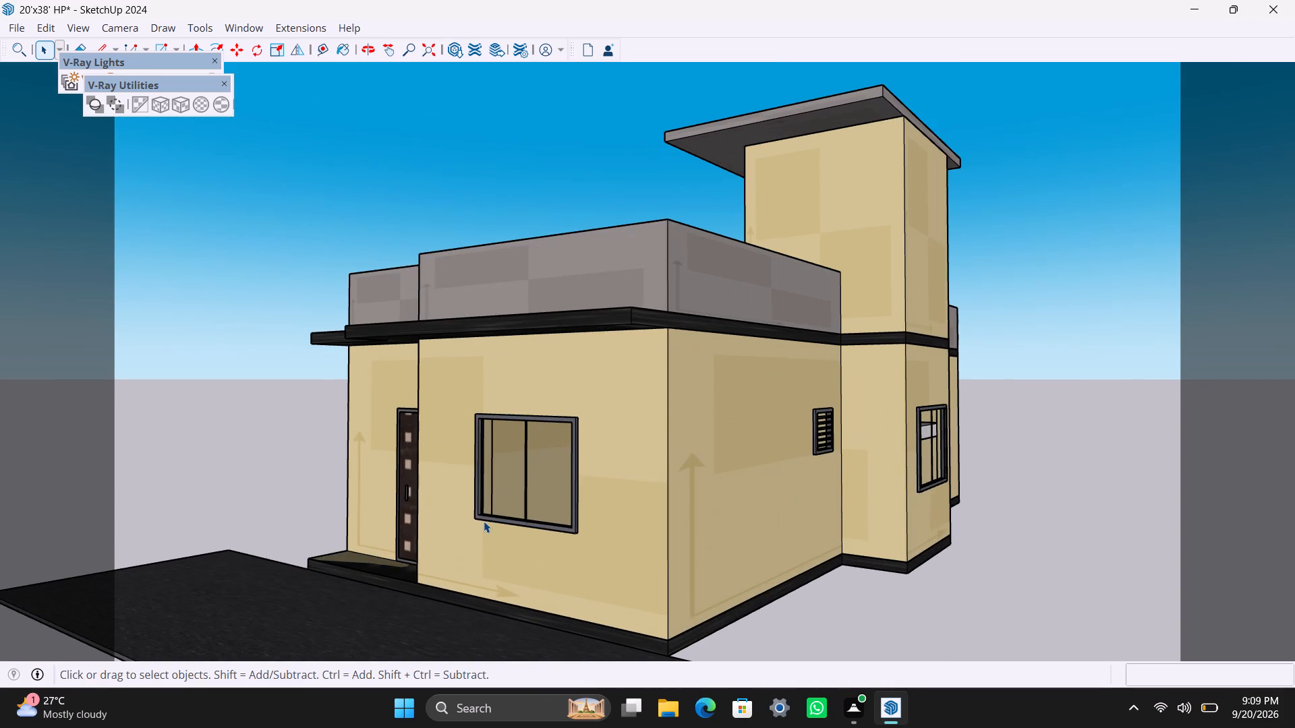
scroll(484, 521, "down", 3)
scroll(484, 521, "up", 3)
middle_click_drag(483, 529, 741, 485)
scroll(484, 529, "up", 1)
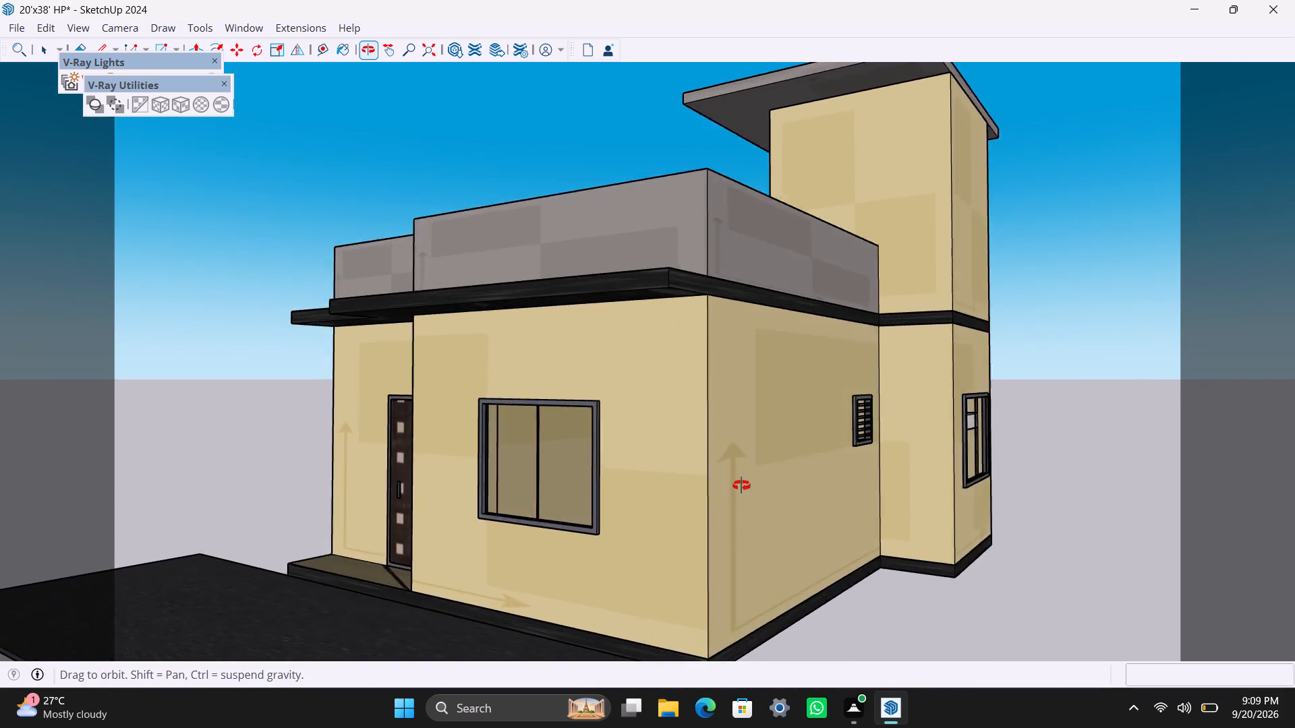
middle_click_drag(741, 485, 1023, 446)
scroll(760, 465, "up", 2)
middle_click_drag(587, 479, 649, 538)
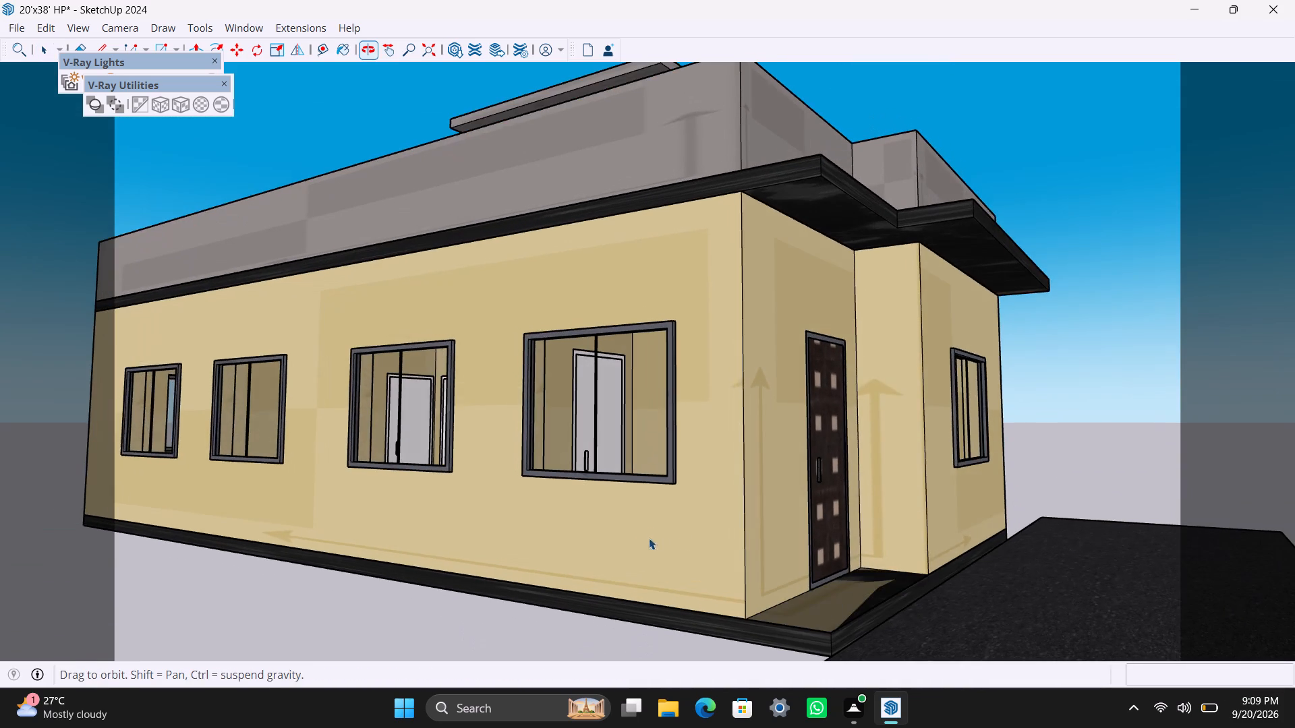
middle_click_drag(649, 538, 650, 538)
scroll(689, 535, "up", 4)
scroll(710, 466, "up", 1)
middle_click_drag(713, 468, 701, 656)
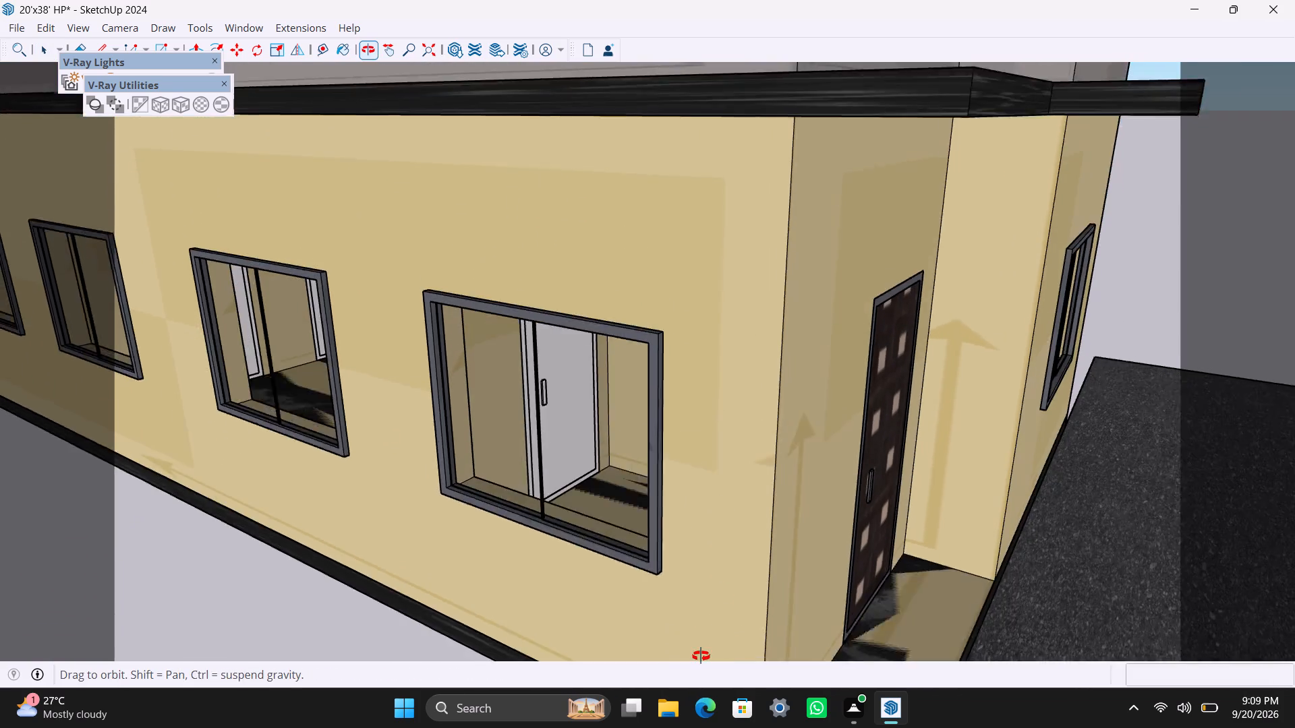
middle_click_drag(701, 656, 700, 653)
scroll(745, 411, "down", 9)
middle_click_drag(822, 317, 521, 398)
scroll(530, 402, "down", 4)
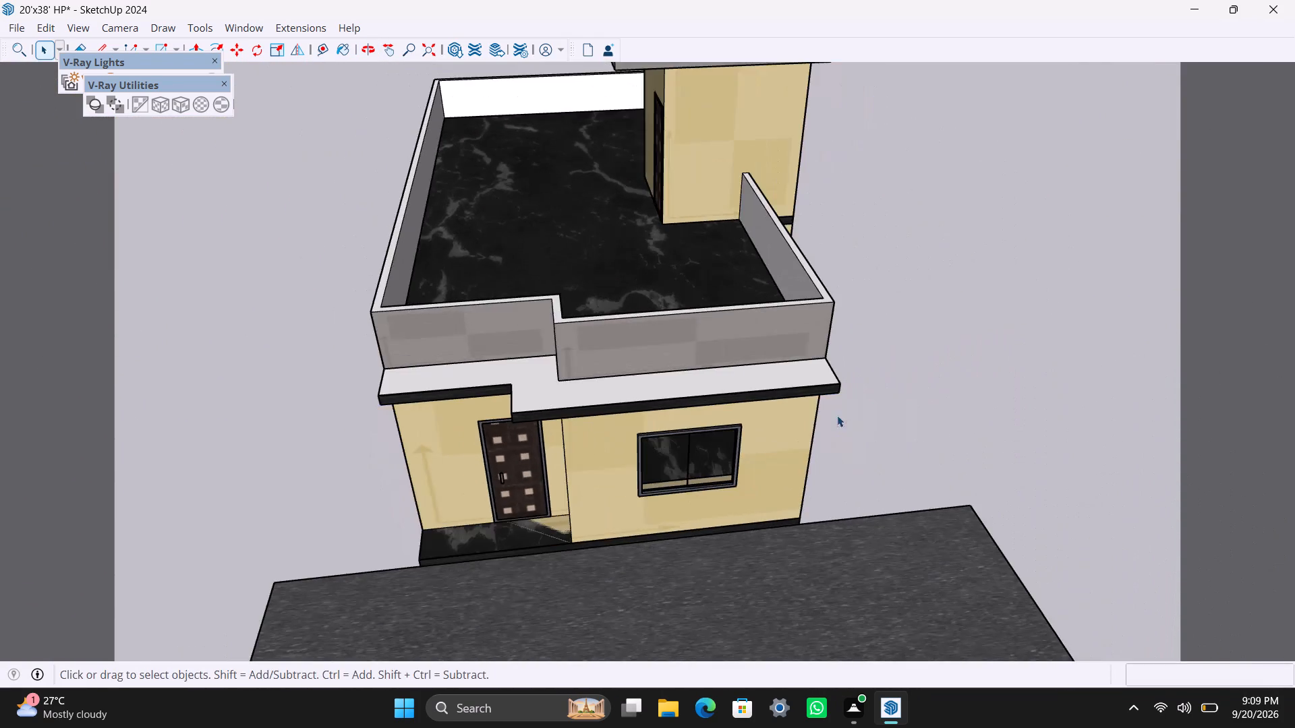
Open the ground-floor wall group, select the vertical edge at the ventilator-side front corner, and leave the group.
middle_click_drag(888, 416, 635, 335)
scroll(632, 365, "up", 3)
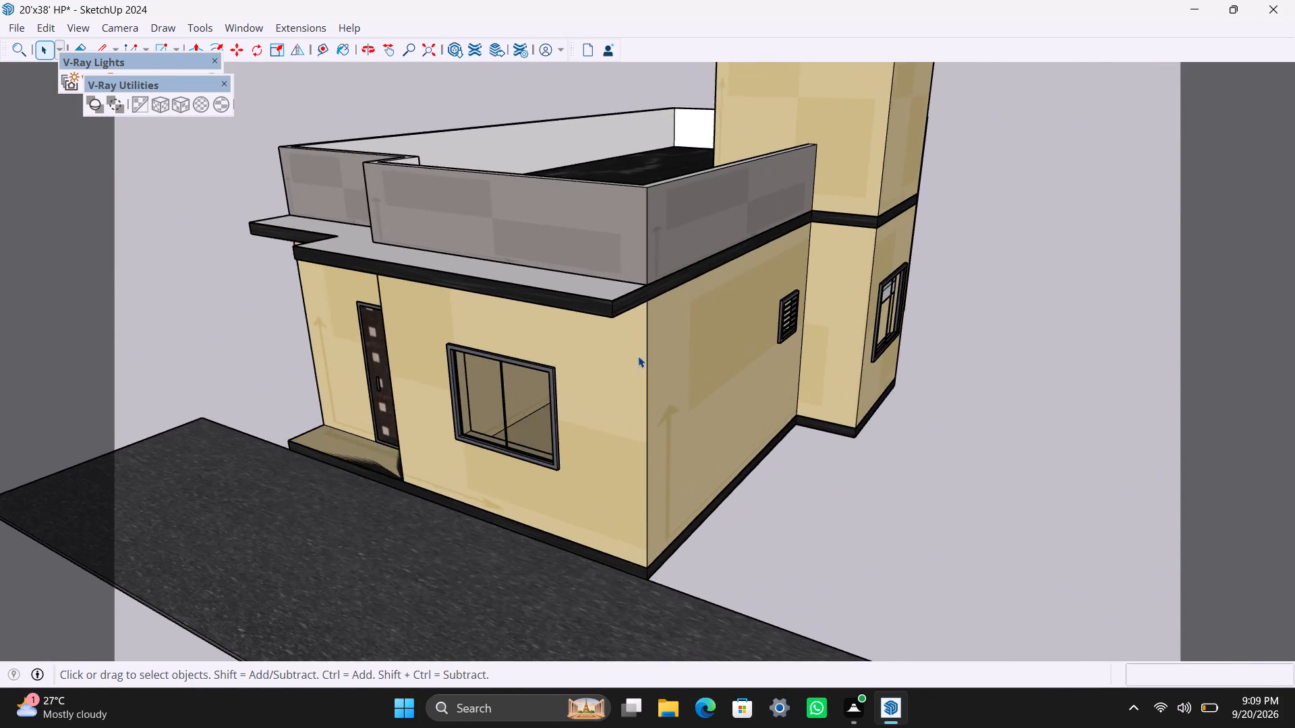
scroll(638, 356, "up", 6)
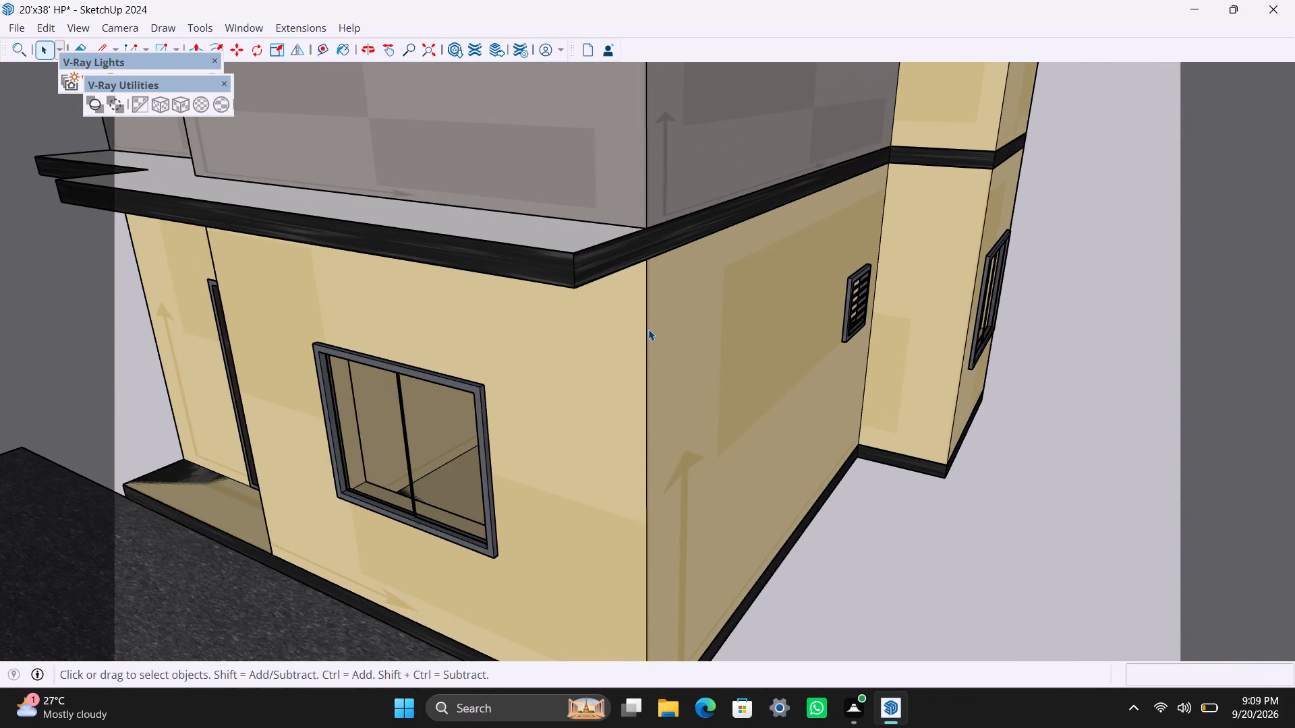
left_click(647, 326)
triple_click(647, 326)
left_click(647, 326)
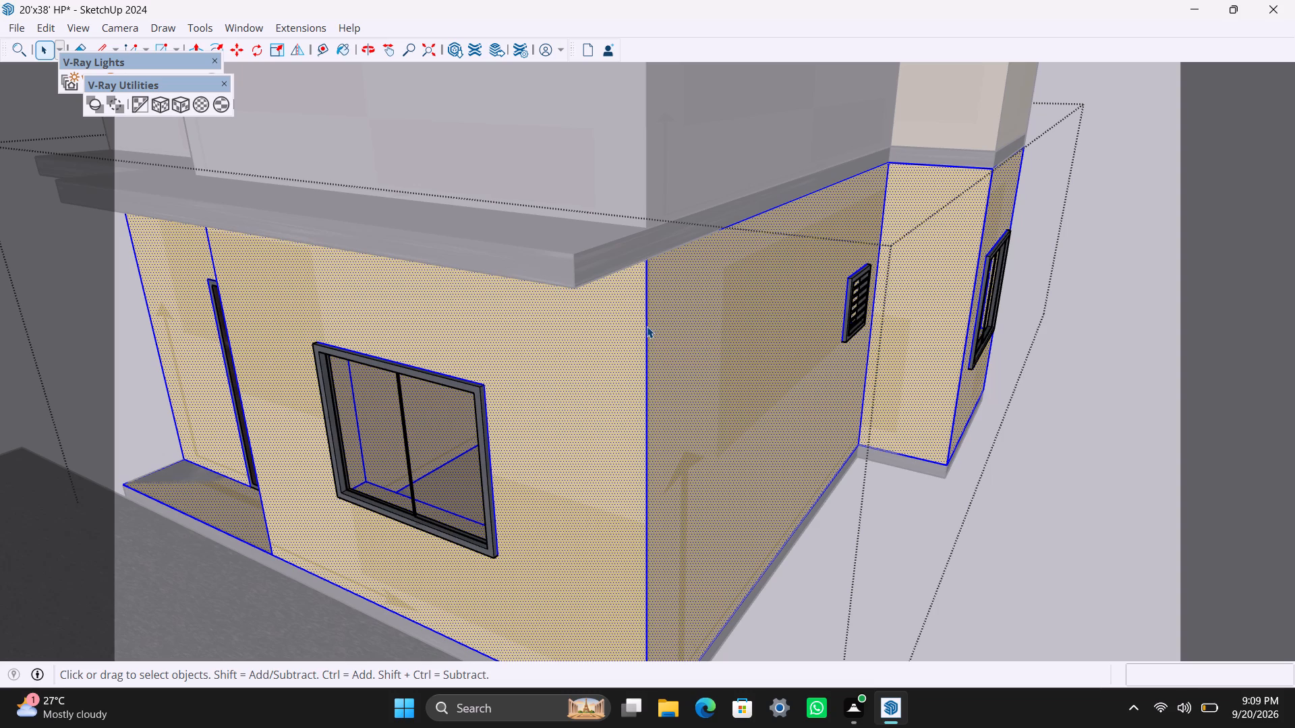
left_click(646, 328)
scroll(647, 331, "down", 8)
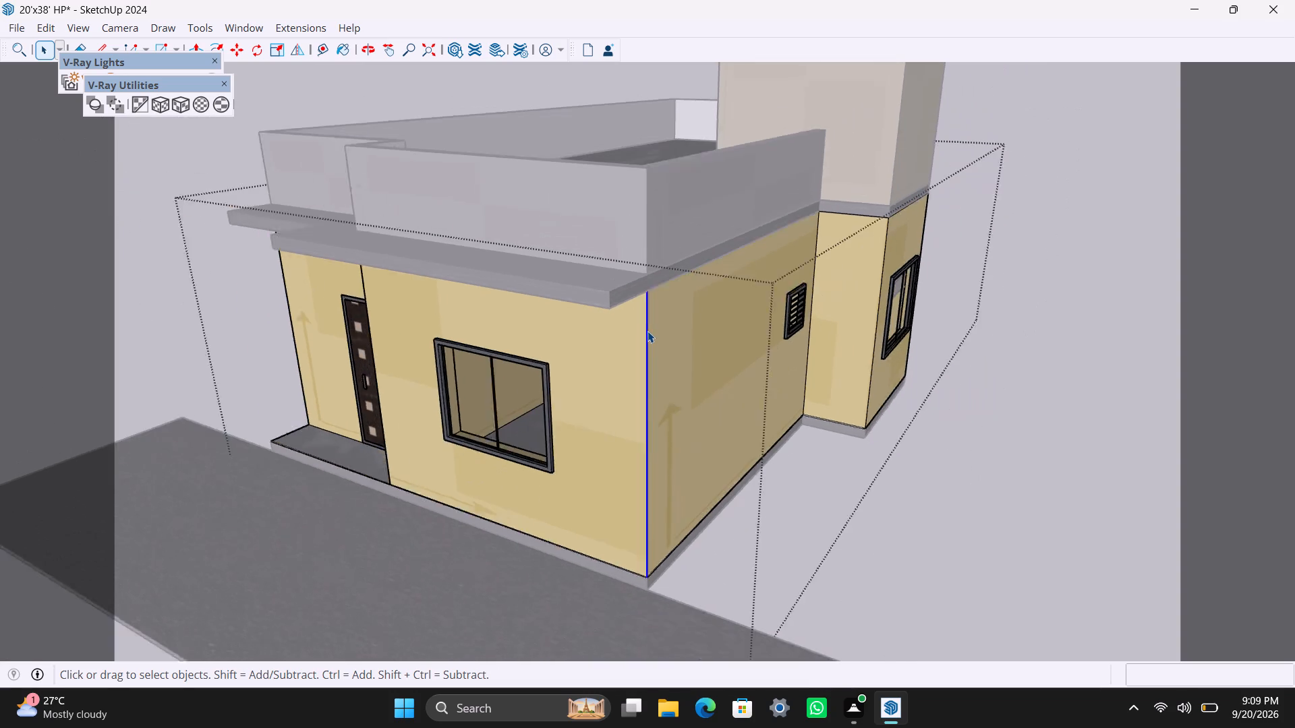
scroll(647, 331, "down", 5)
double_click(876, 505)
left_click(882, 502)
Examine the entrance recess, front overhang, parapet and road from the four-window-side front corner.
scroll(622, 418, "down", 4)
middle_click_drag(527, 409, 706, 411)
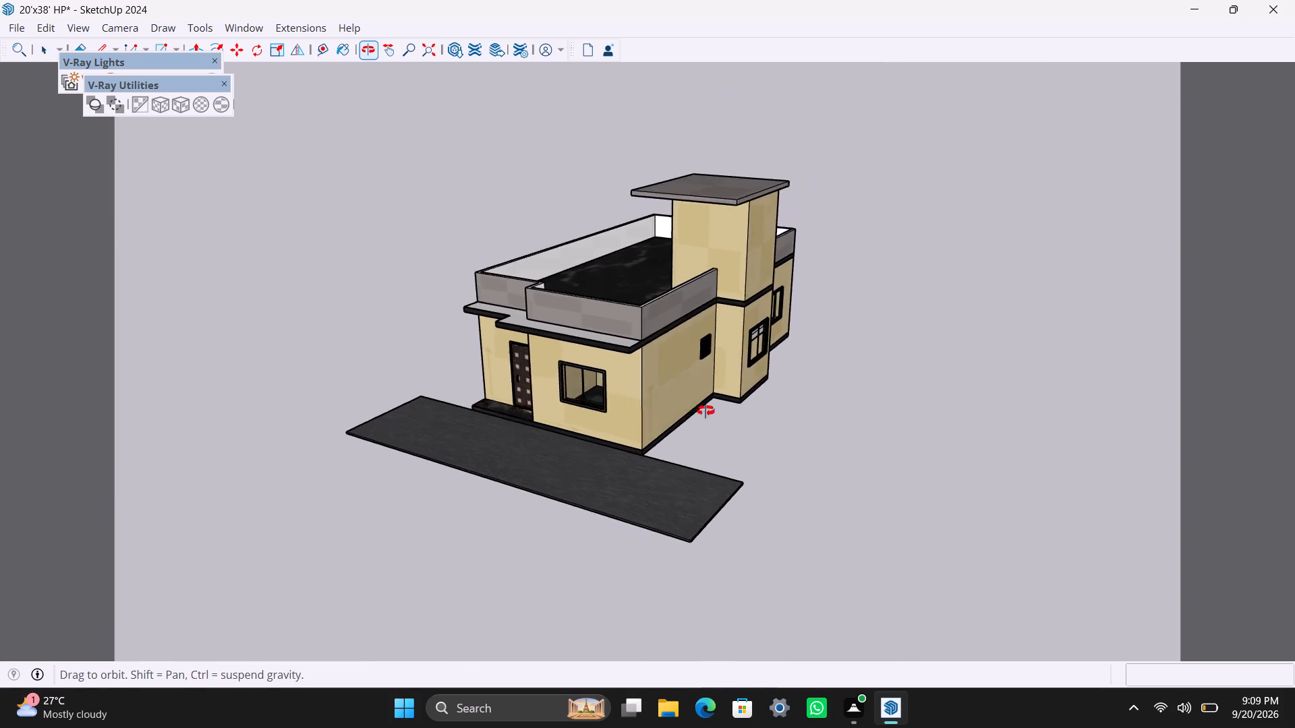
middle_click_drag(706, 411, 1106, 405)
scroll(716, 412, "up", 10)
middle_click_drag(745, 337, 682, 388)
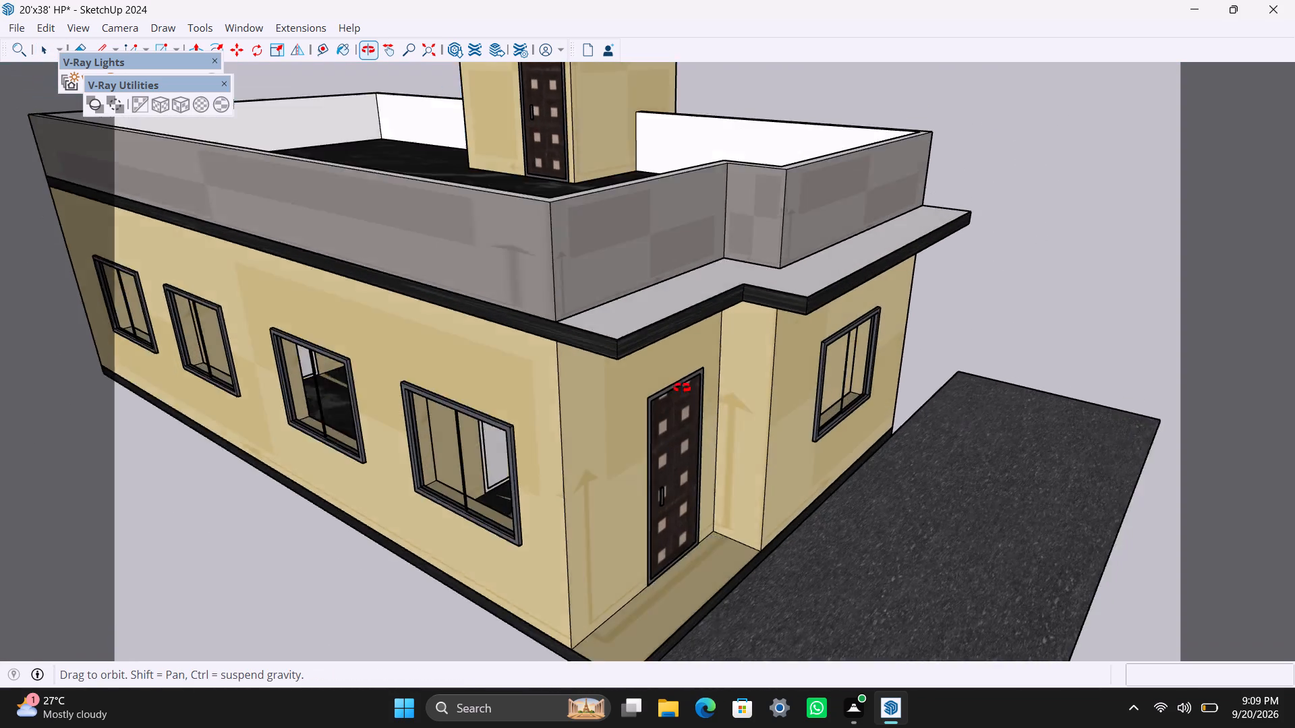
middle_click_drag(682, 388, 624, 382)
scroll(596, 386, "up", 3)
scroll(590, 386, "down", 9)
scroll(605, 387, "up", 3)
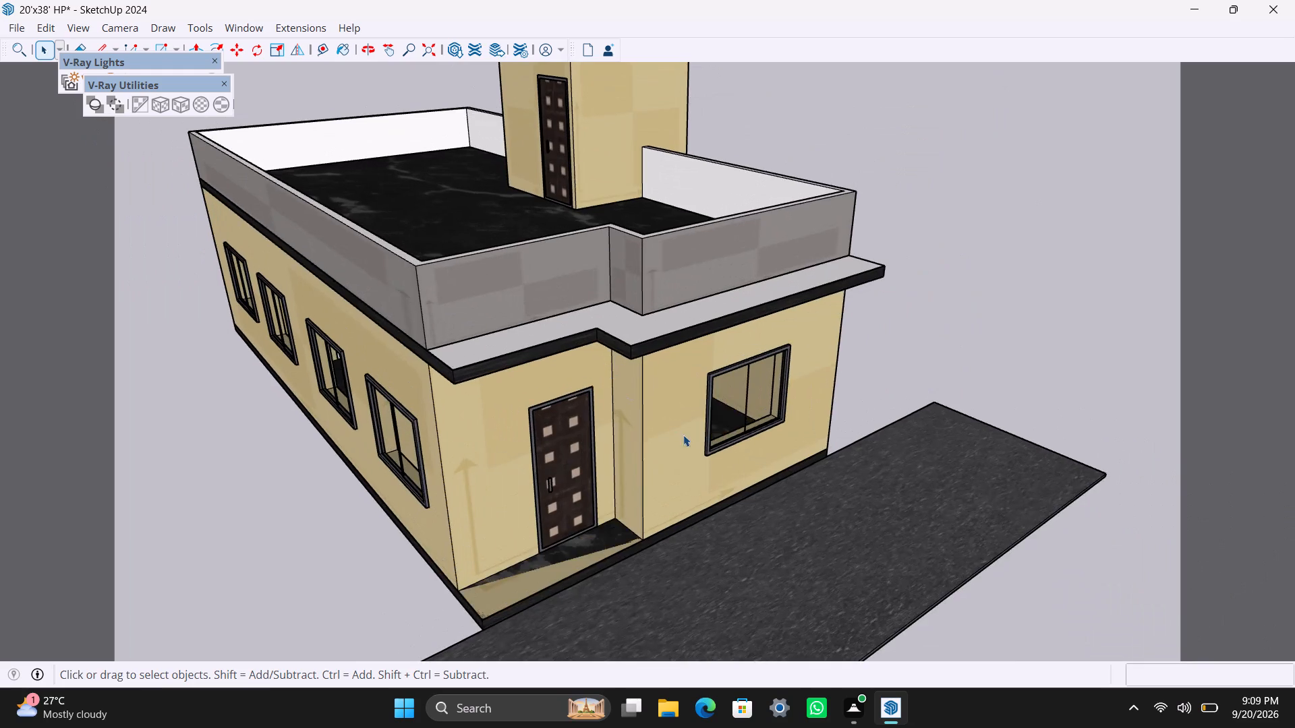
middle_click_drag(684, 437, 616, 450)
scroll(602, 432, "down", 3)
scroll(608, 434, "up", 3)
middle_click_drag(670, 460, 667, 465)
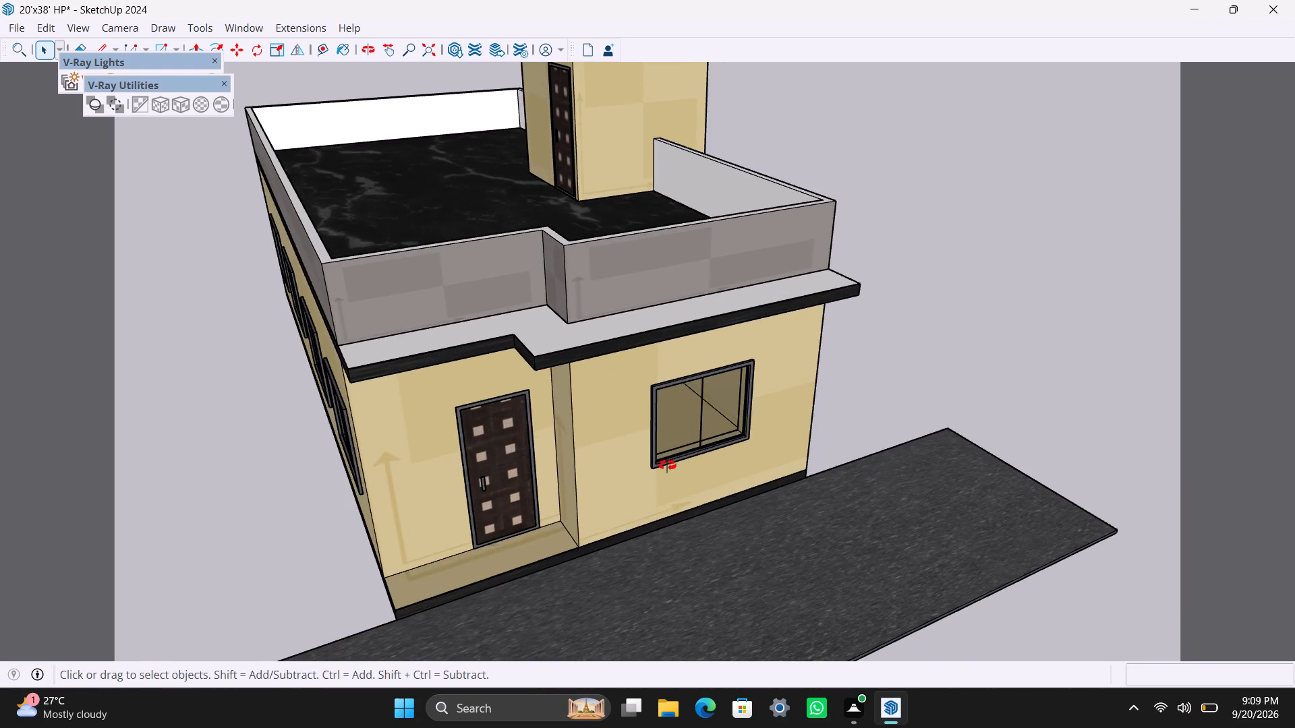
middle_click_drag(667, 465, 687, 532)
Examine the terrace floor, parapet and stair tower from above the entrance-side front corner.
scroll(495, 359, "down", 8)
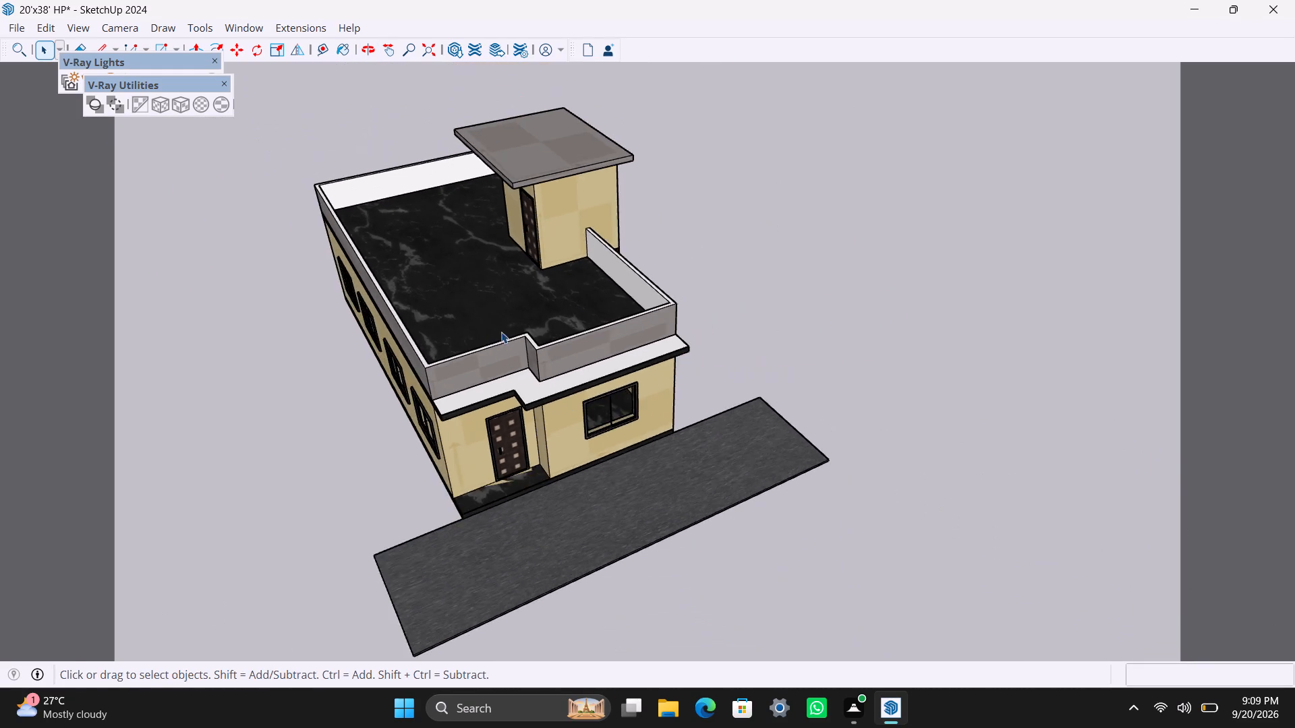
scroll(502, 315, "up", 5)
scroll(501, 280, "down", 5)
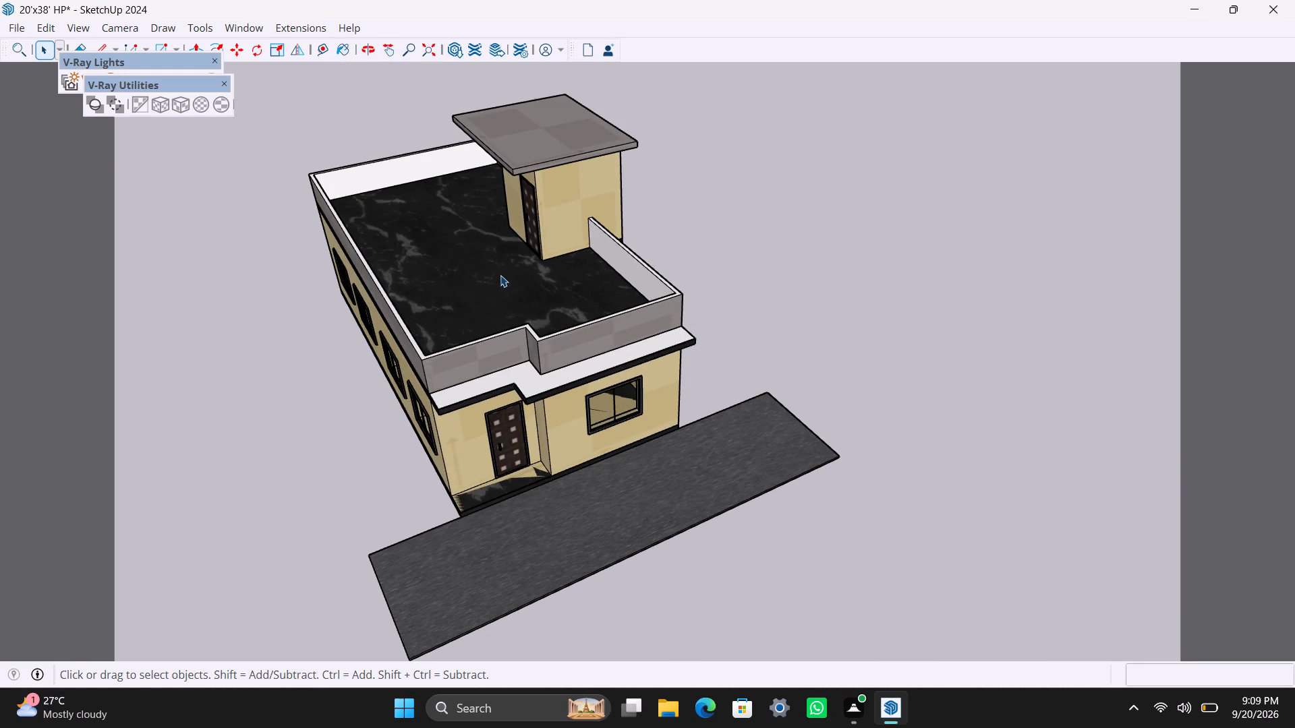
scroll(500, 275, "down", 2)
scroll(489, 258, "up", 3)
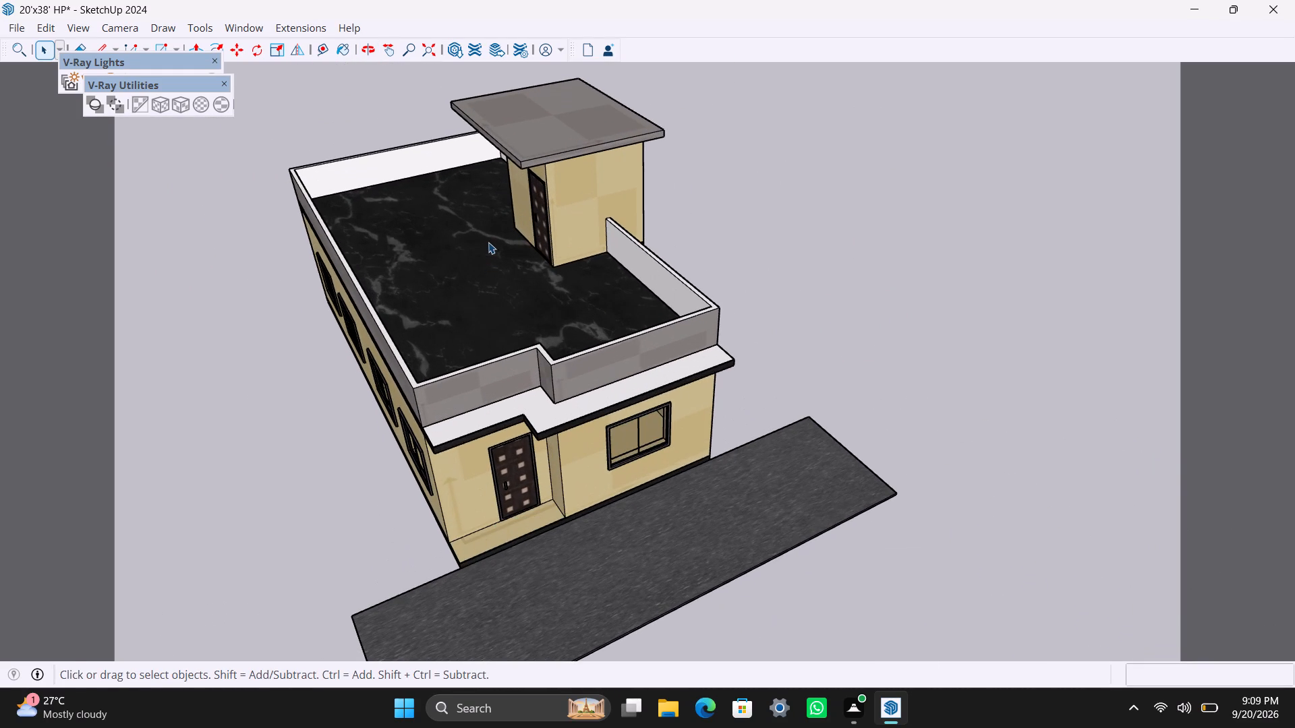
middle_click_drag(493, 238, 543, 275, "shift")
scroll(543, 275, "up", 2)
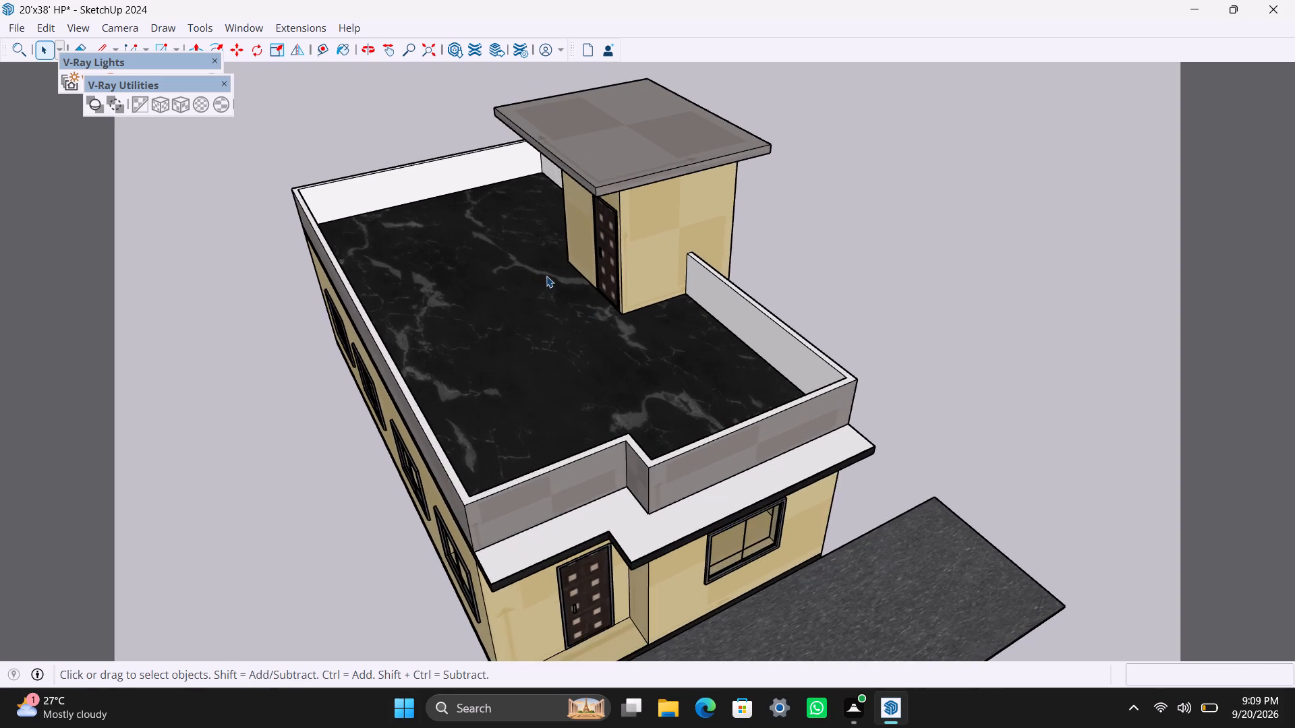
scroll(555, 277, "up", 1)
scroll(558, 248, "down", 2)
scroll(559, 248, "up", 1)
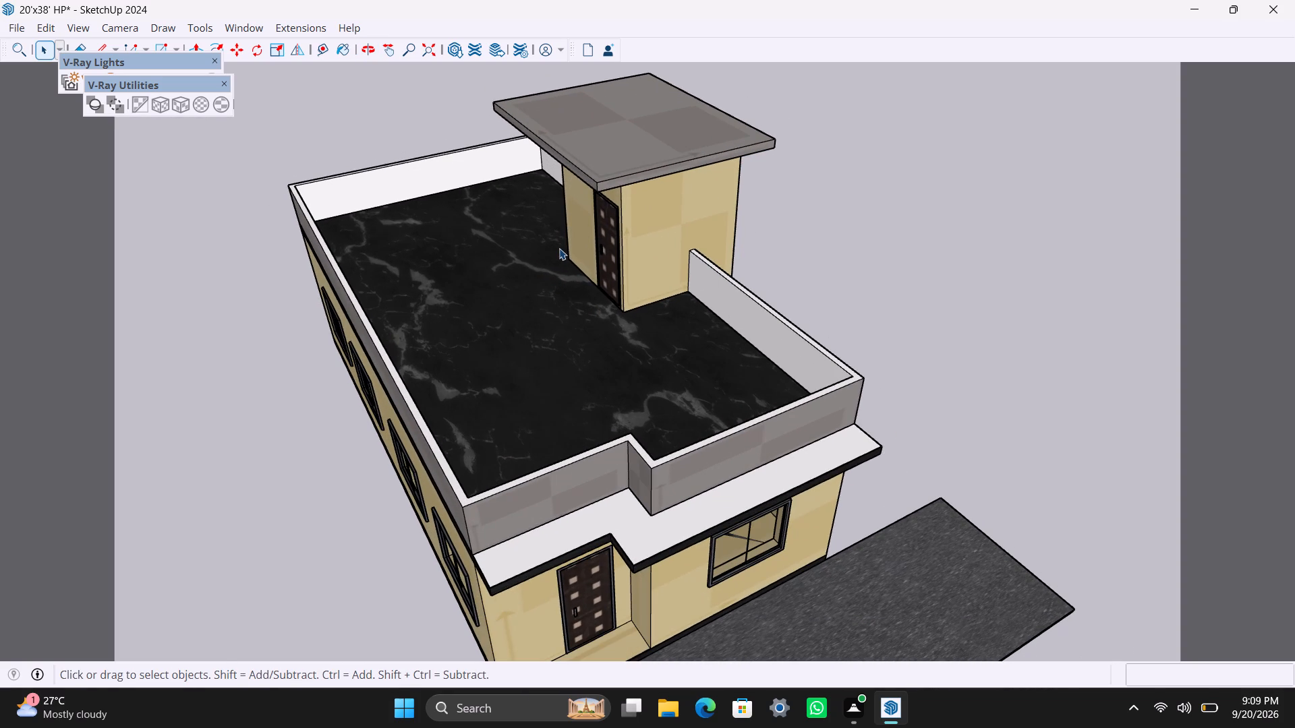
Open the terrace wall group, select the vertical edge where the ventilator-side parapet meets the stair tower, clear the selection and leave the group.
left_click(865, 256)
scroll(829, 334, "up", 2)
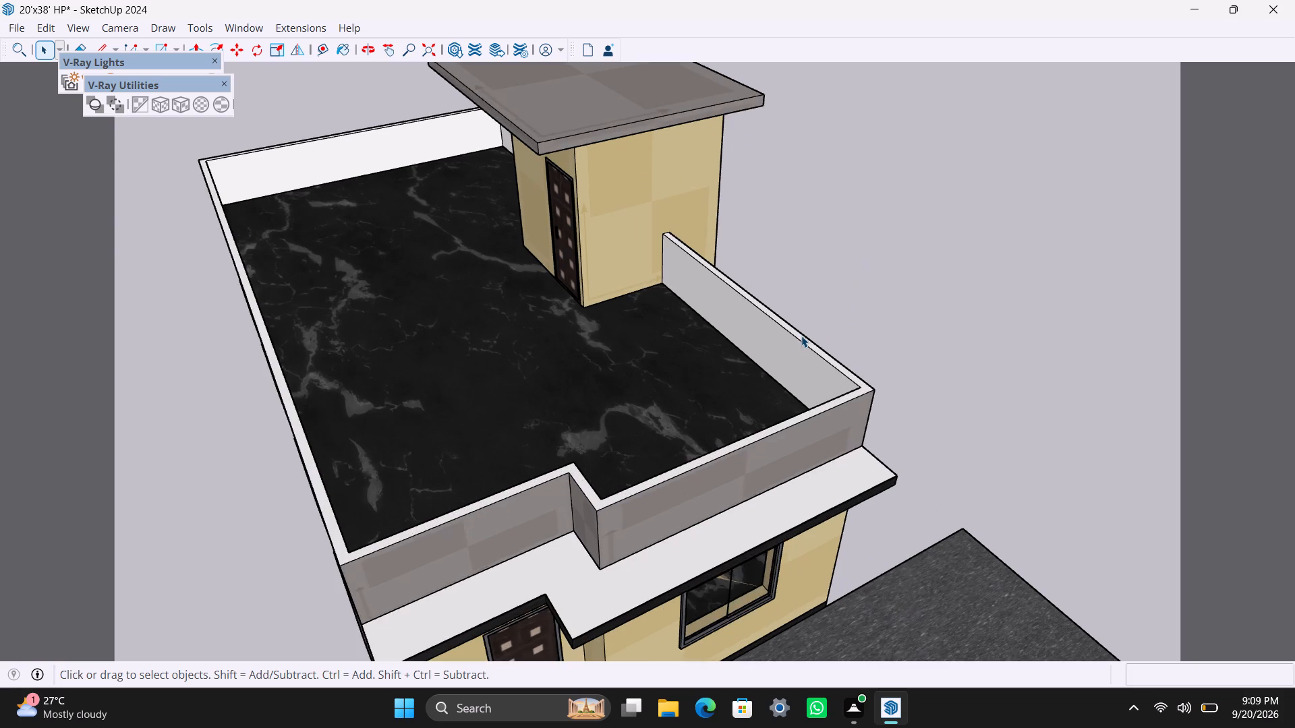
scroll(701, 314, "up", 4)
scroll(660, 259, "up", 2)
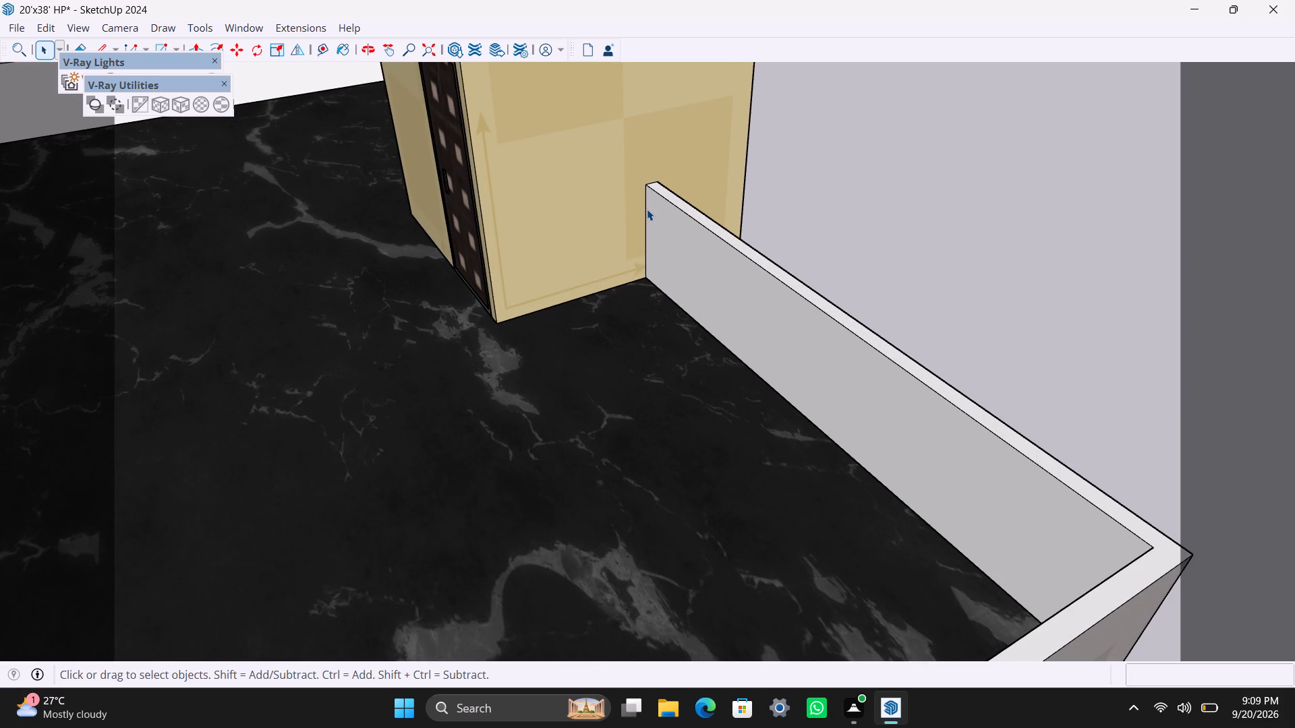
triple_click(647, 210)
left_click(647, 210)
left_click(647, 211)
scroll(647, 212, "up", 2)
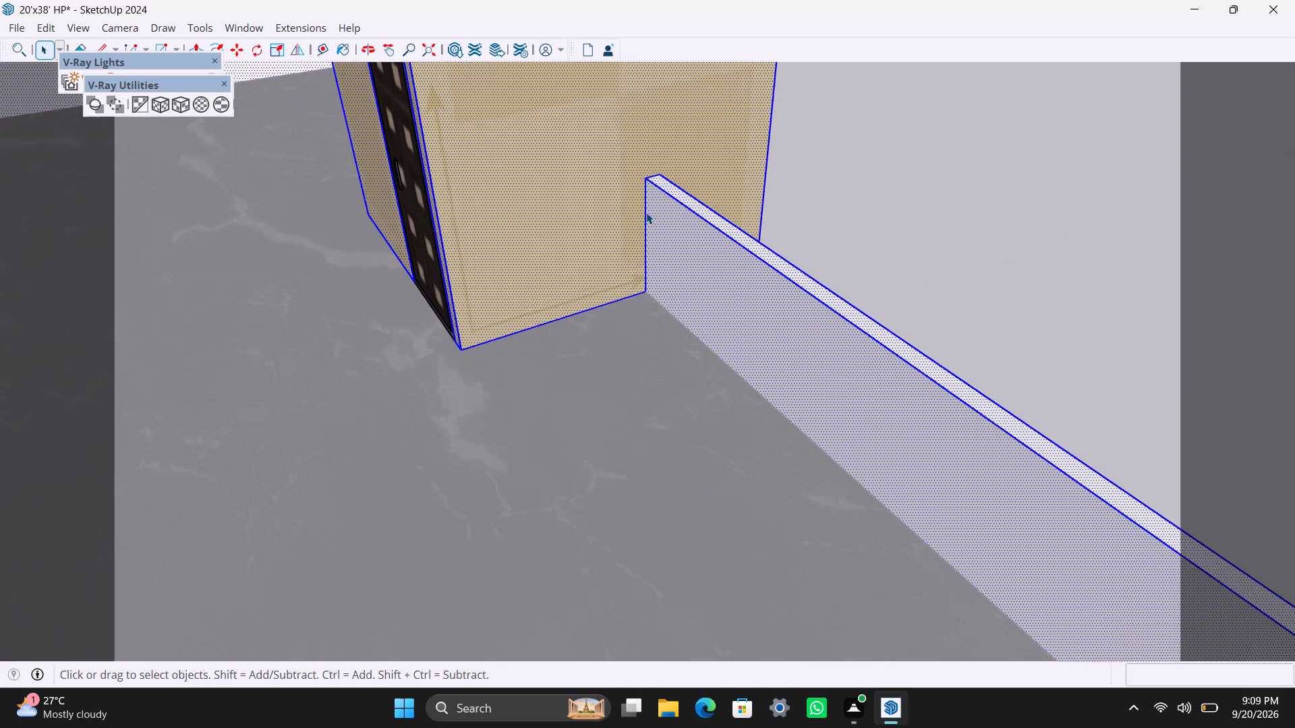
left_click(646, 212)
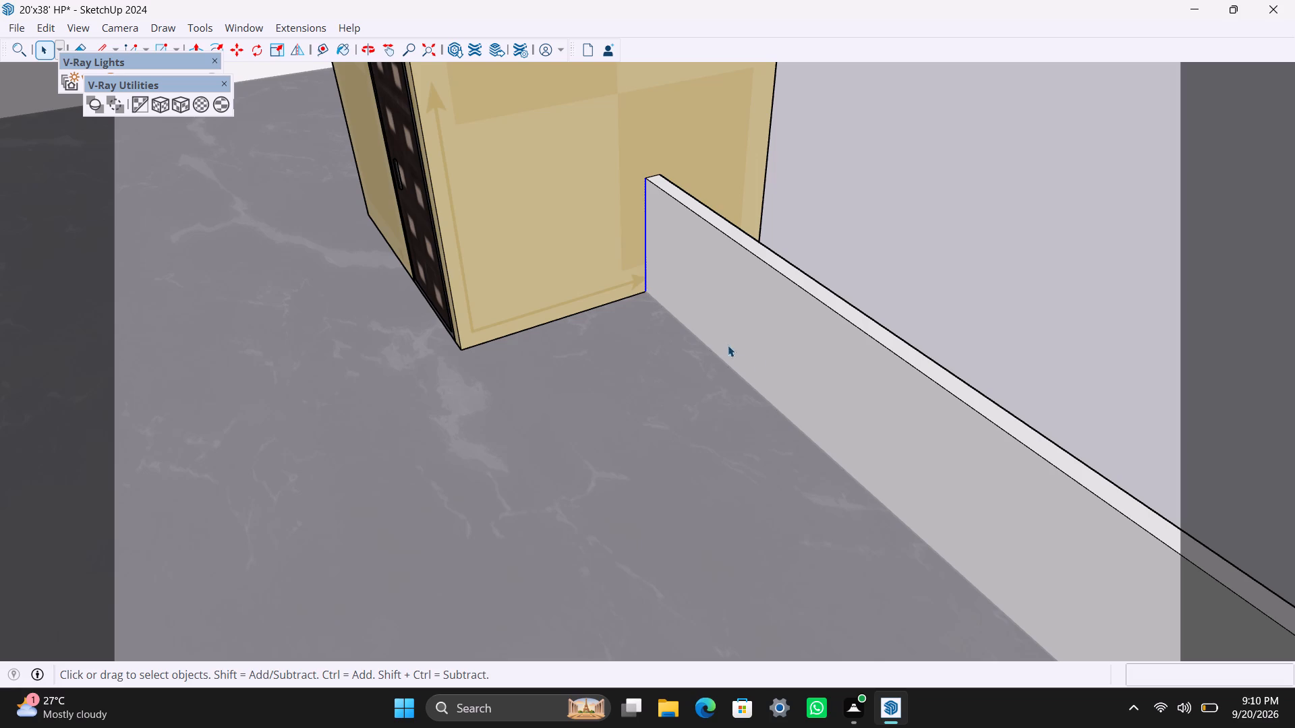
left_click(913, 180)
scroll(880, 268, "down", 16)
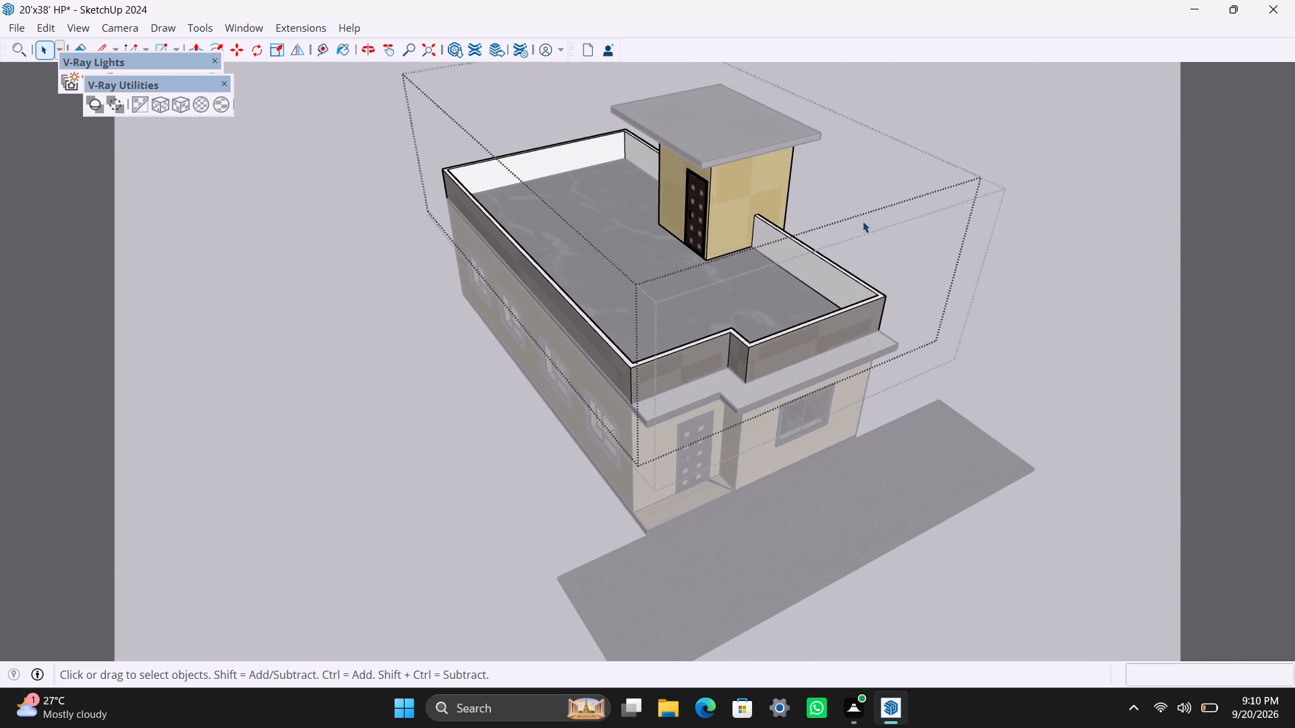
left_click(956, 213)
triple_click(1007, 221)
left_click(1010, 221)
Examine the terrace, stair tower door and parapet from the four-window side and the front, including the inner rear corner.
scroll(682, 354, "down", 3)
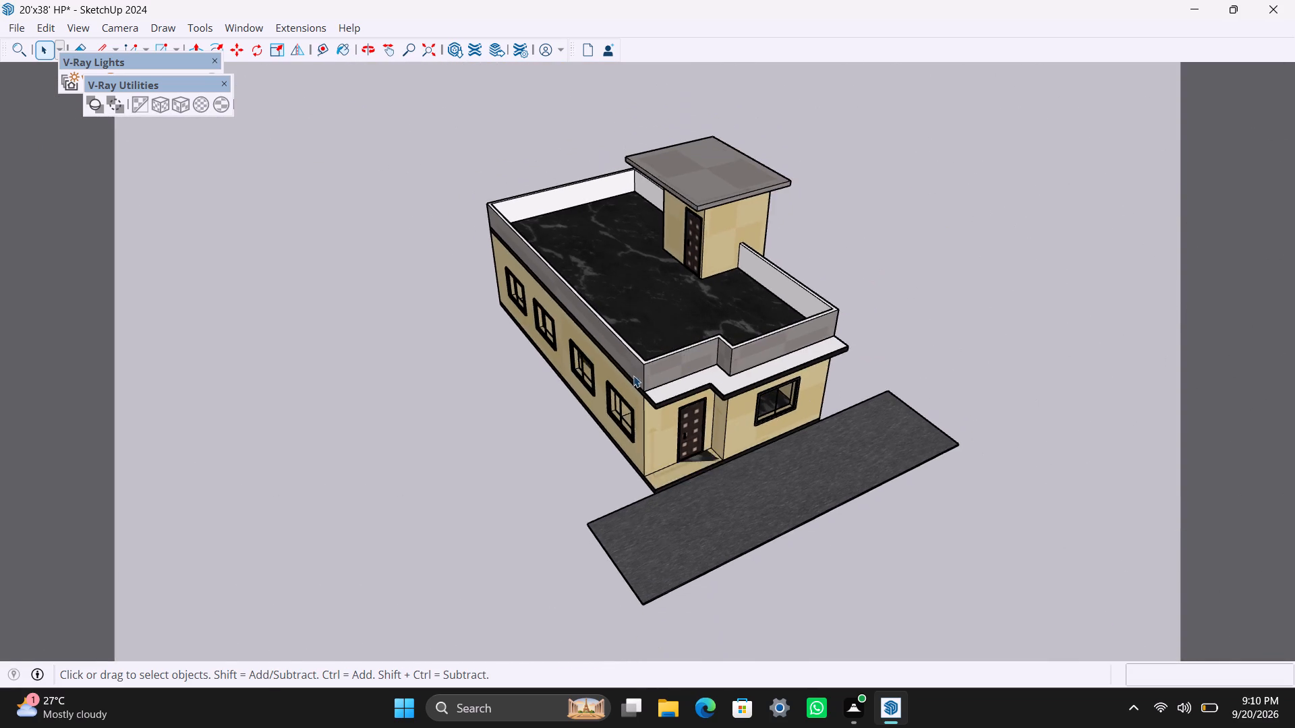
middle_click_drag(633, 375, 1103, 458)
scroll(710, 222, "up", 6)
middle_click_drag(635, 238, 457, 262)
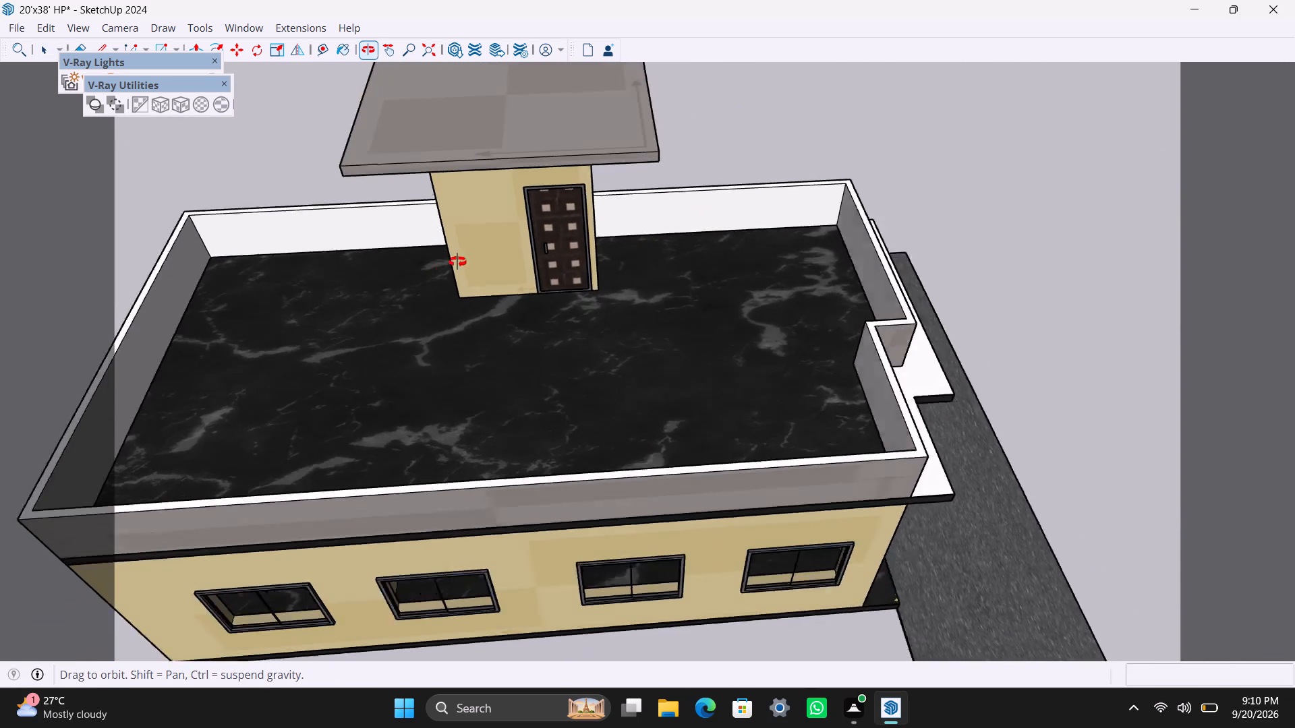
middle_click_drag(457, 262, 421, 267)
scroll(667, 253, "up", 7)
middle_click_drag(619, 223, 612, 181)
scroll(643, 193, "up", 6)
scroll(598, 177, "down", 19)
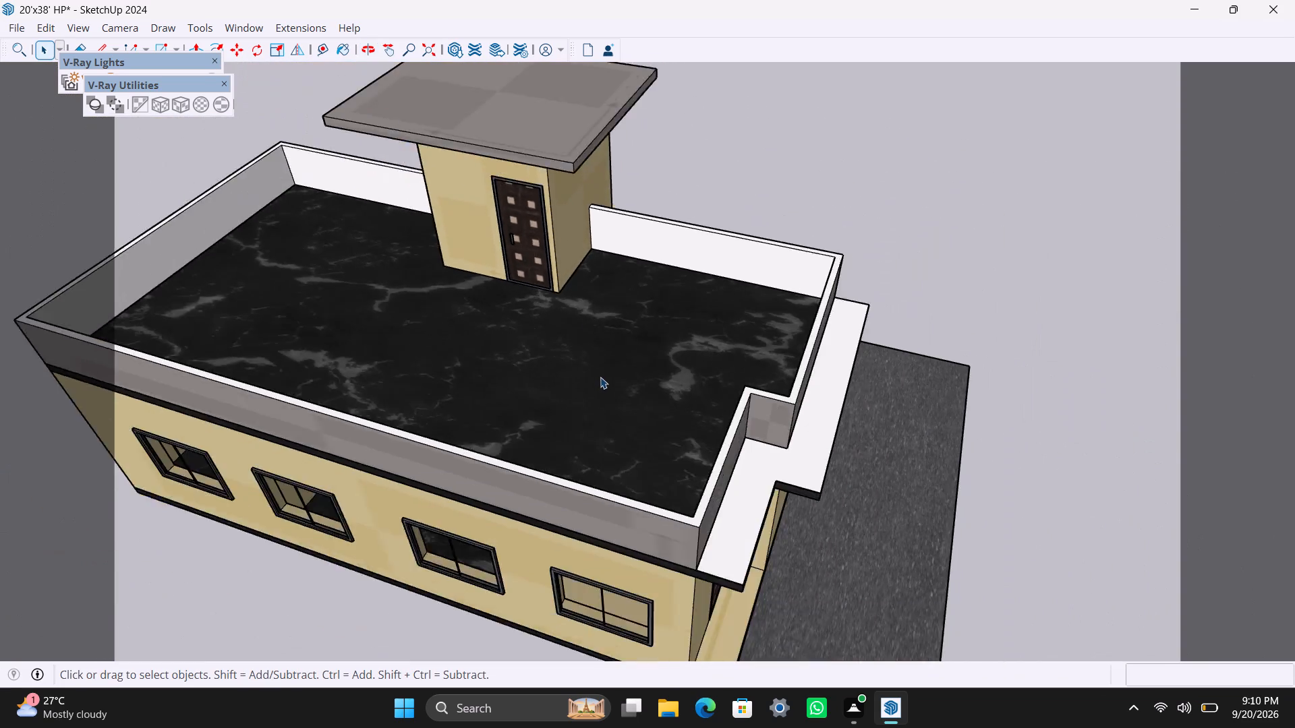
scroll(600, 377, "down", 5)
scroll(405, 332, "up", 8)
scroll(425, 365, "down", 5)
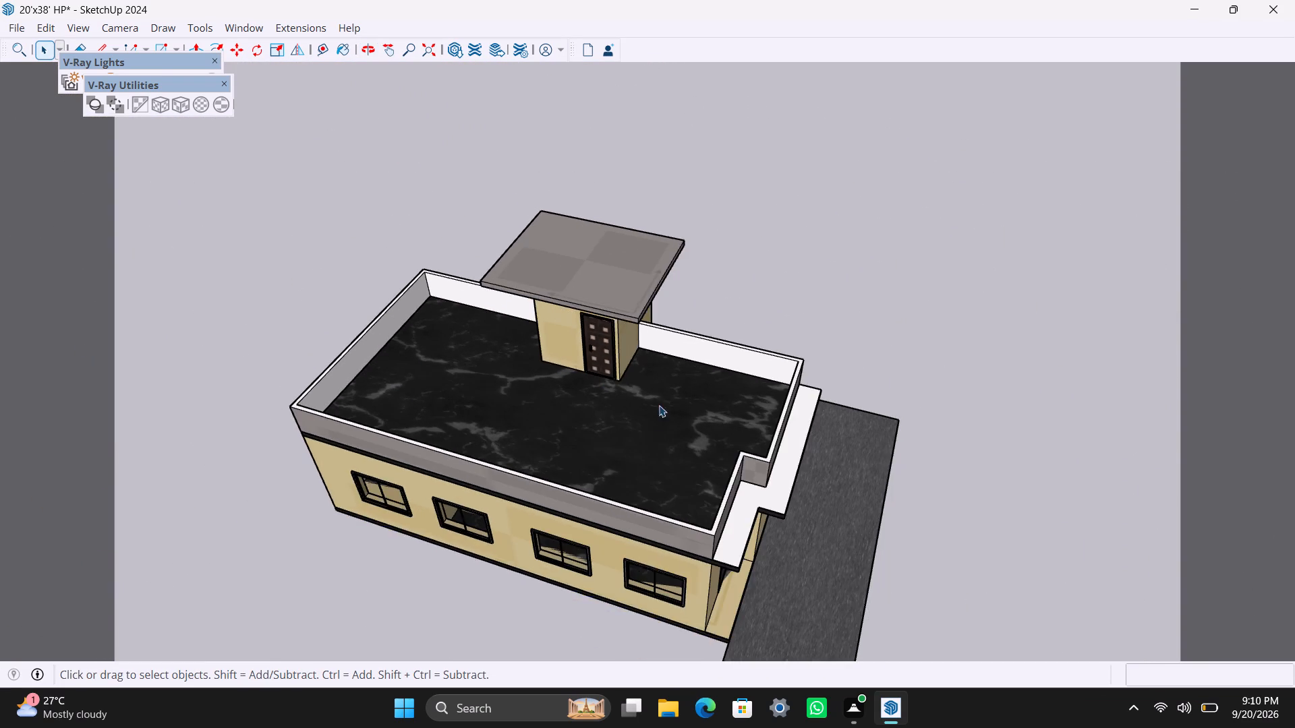
middle_click_drag(655, 415, 107, 377)
scroll(482, 251, "up", 6)
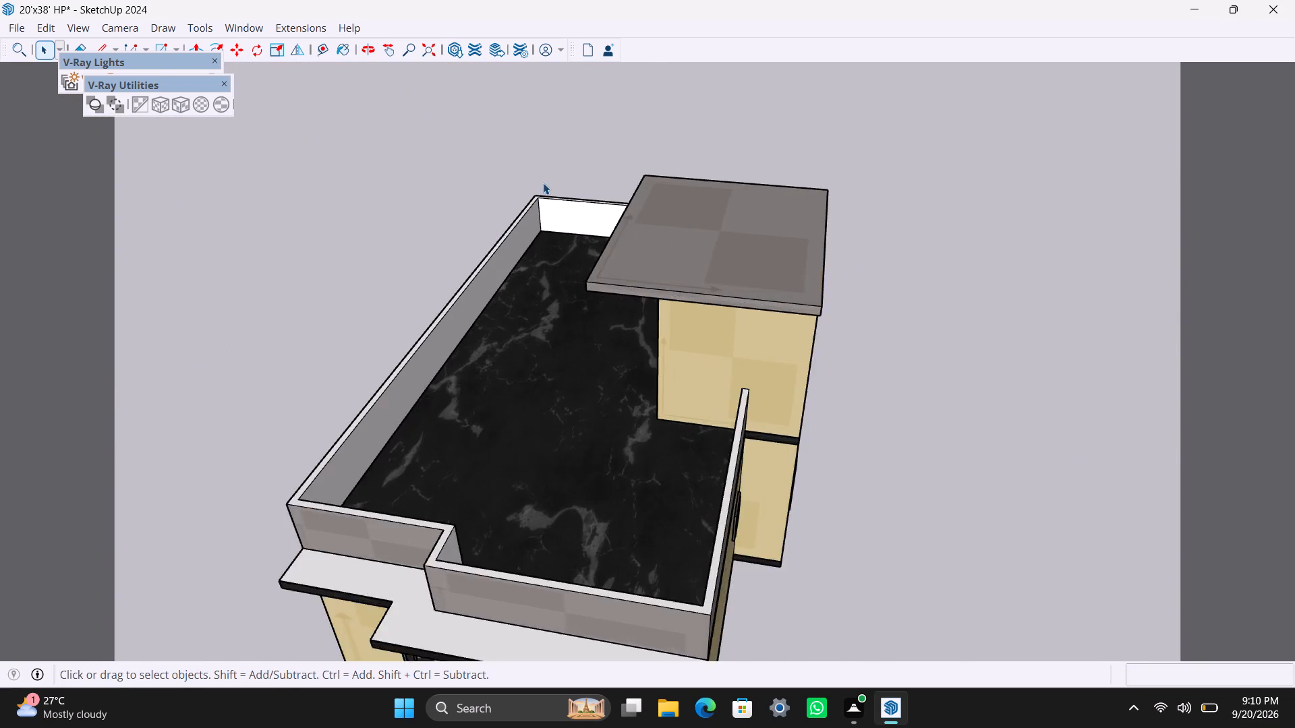
scroll(543, 183, "up", 11)
middle_click_drag(519, 279, 389, 270)
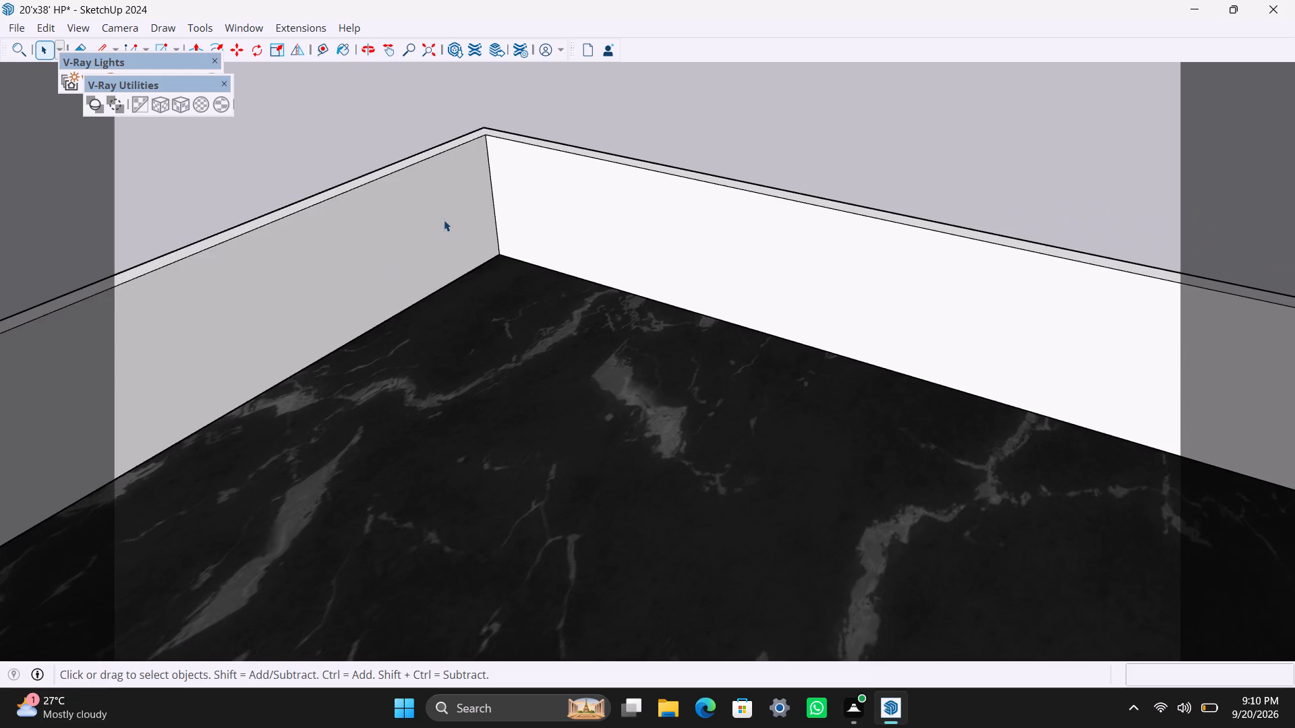
scroll(445, 220, "down", 10)
scroll(366, 301, "down", 2)
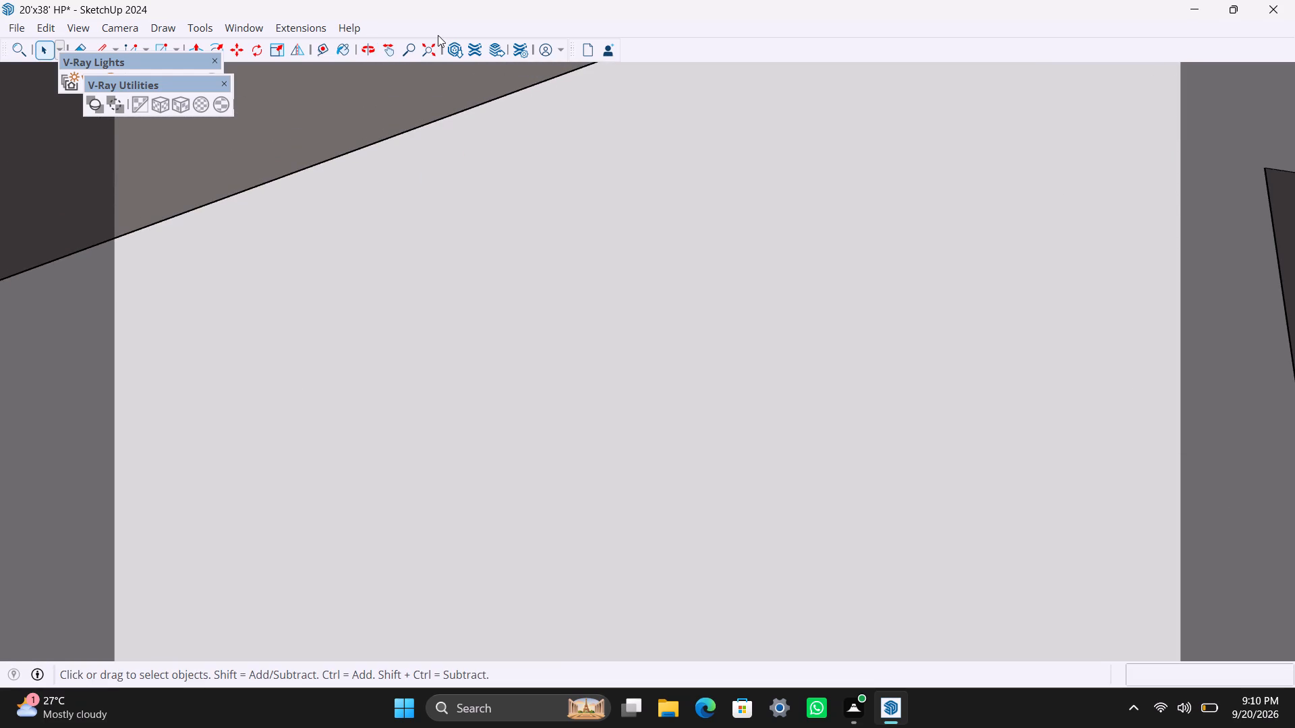
Fit the whole model in view and inspect the terrace's inner rear parapet corner on the four-window side.
left_click(428, 49)
scroll(642, 216, "up", 8)
scroll(646, 148, "down", 3)
scroll(710, 177, "down", 3)
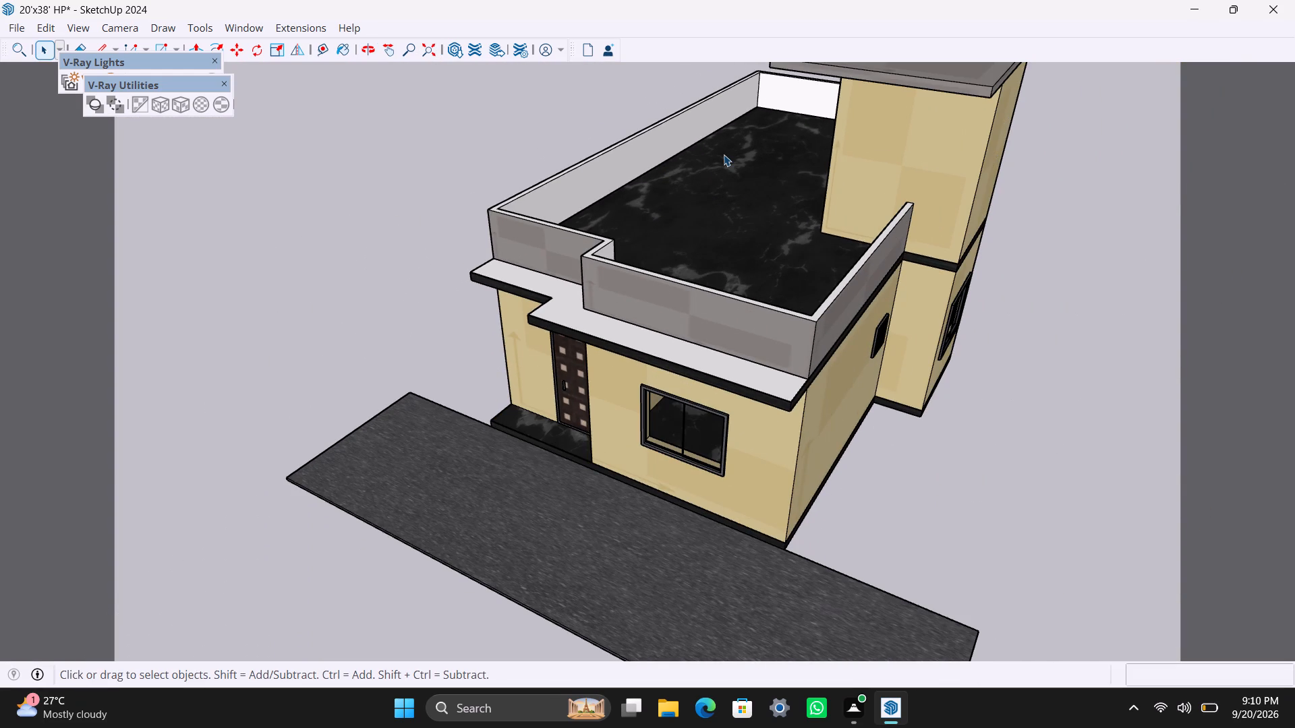
scroll(749, 138, "down", 2)
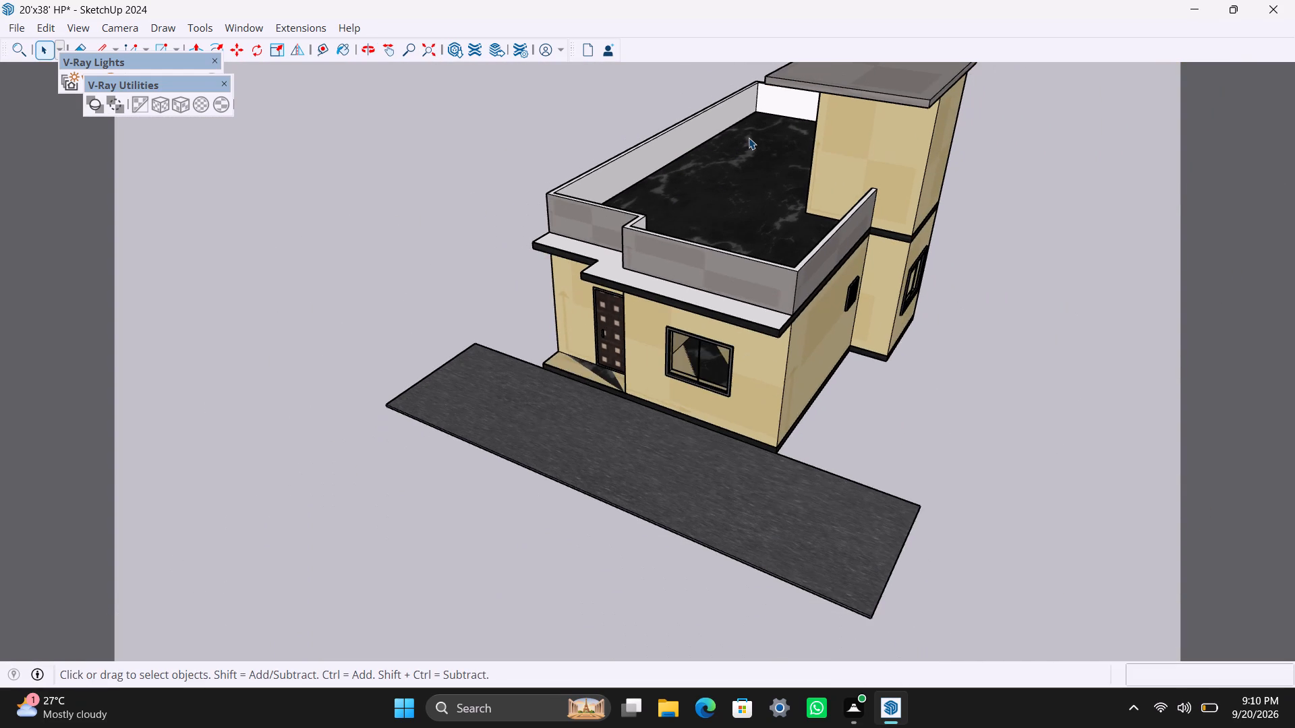
scroll(749, 138, "up", 4)
middle_click(757, 105)
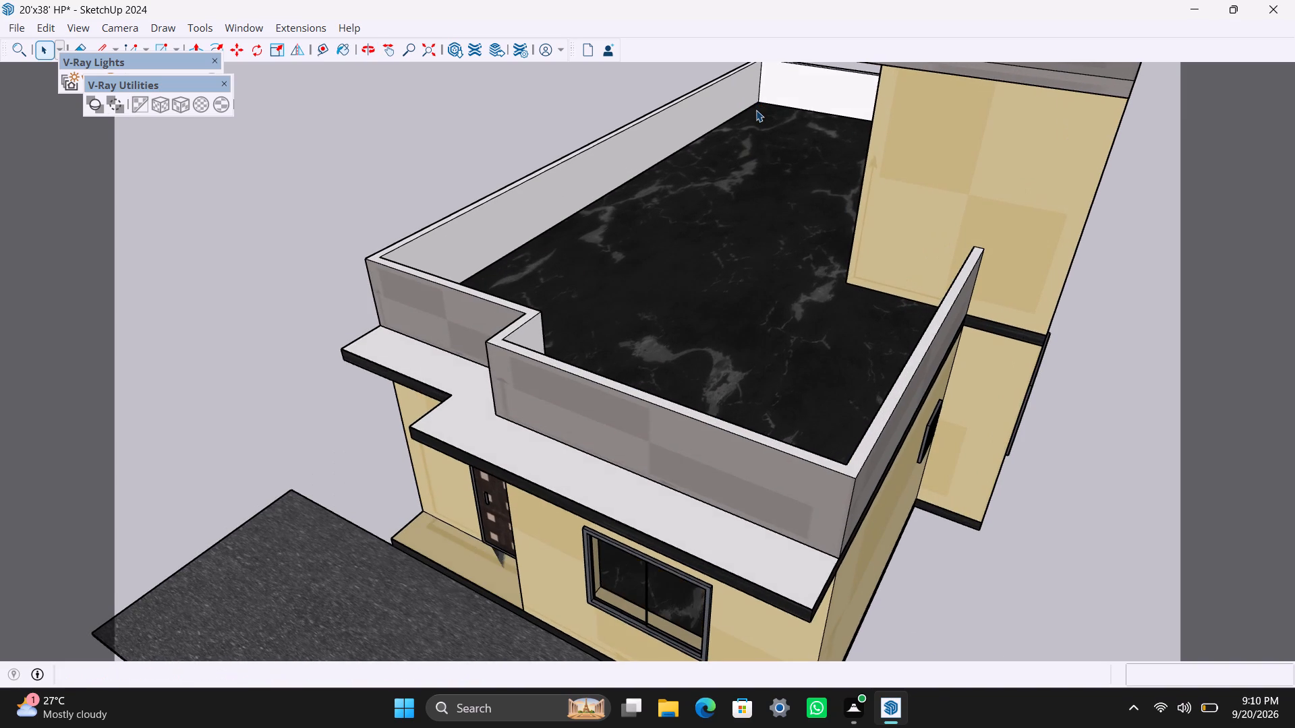
scroll(756, 110, "down", 2)
scroll(755, 107, "up", 4)
scroll(755, 106, "down", 1)
scroll(755, 87, "up", 3)
scroll(755, 87, "down", 3)
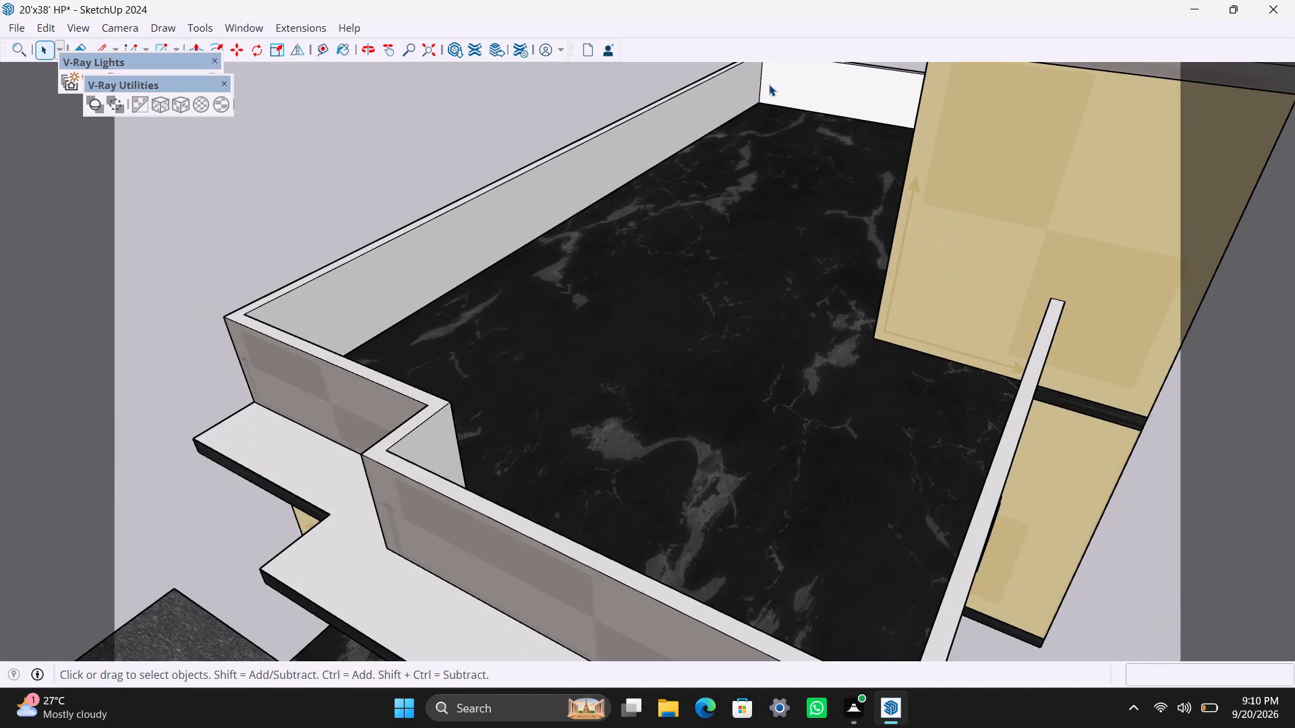
scroll(758, 86, "up", 5)
scroll(758, 86, "down", 3)
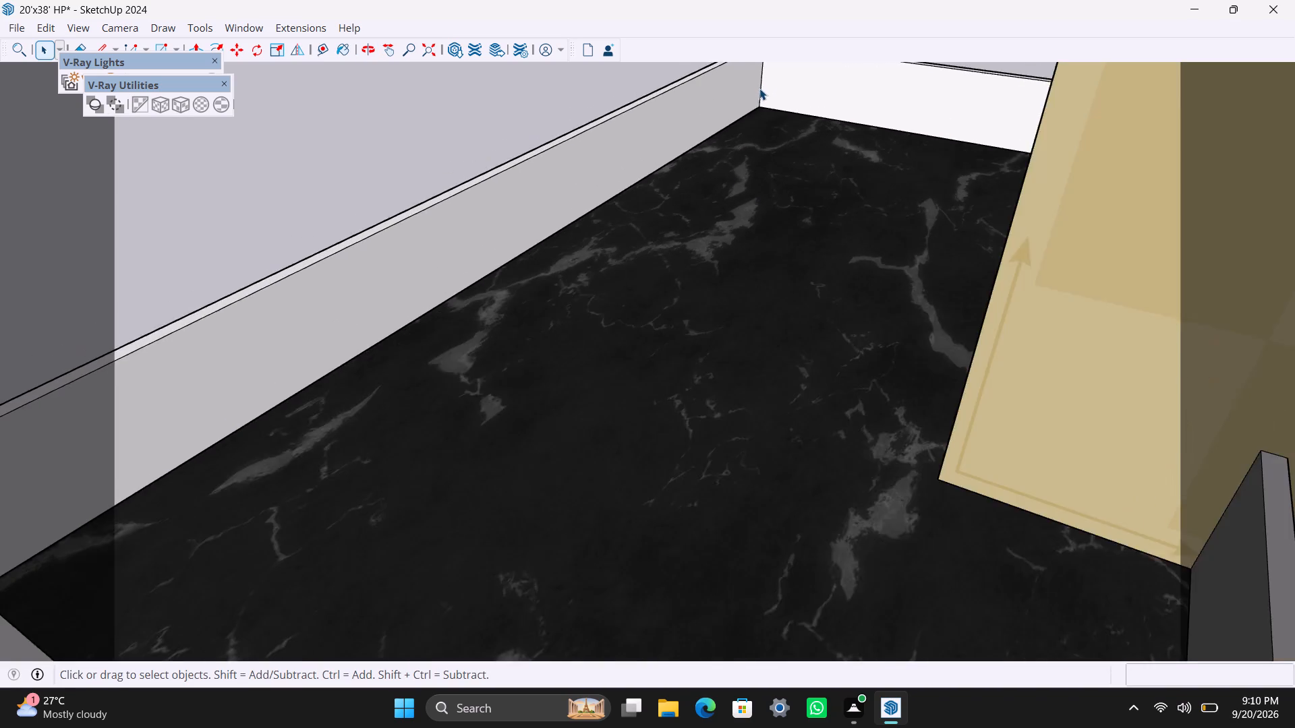
Open the terrace wall group, select the inner rear parapet corner's vertical edge on the four-window side, clear the selection and leave the group.
scroll(757, 109, "down", 10)
scroll(688, 333, "down", 5)
scroll(565, 262, "up", 2)
middle_click_drag(565, 260, 606, 283)
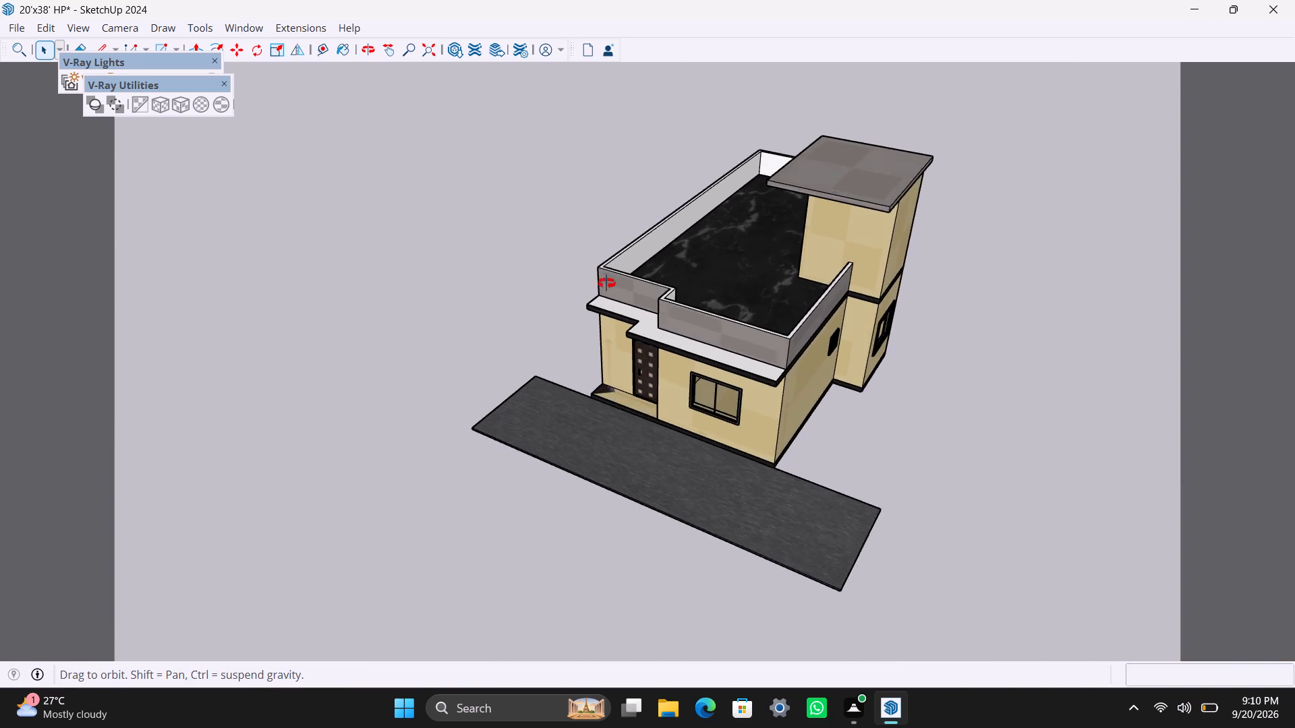
middle_click_drag(606, 283, 614, 266)
scroll(679, 211, "up", 10)
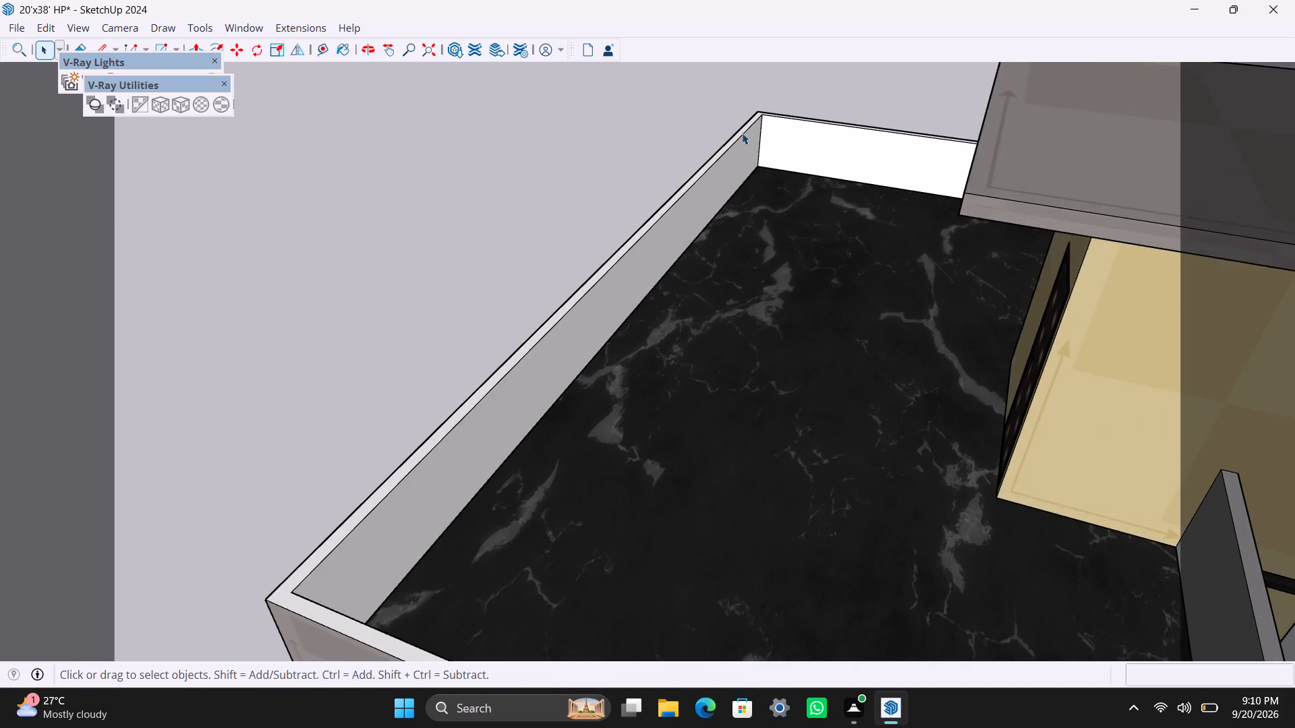
scroll(745, 133, "up", 2)
scroll(753, 133, "down", 3)
scroll(755, 131, "up", 7)
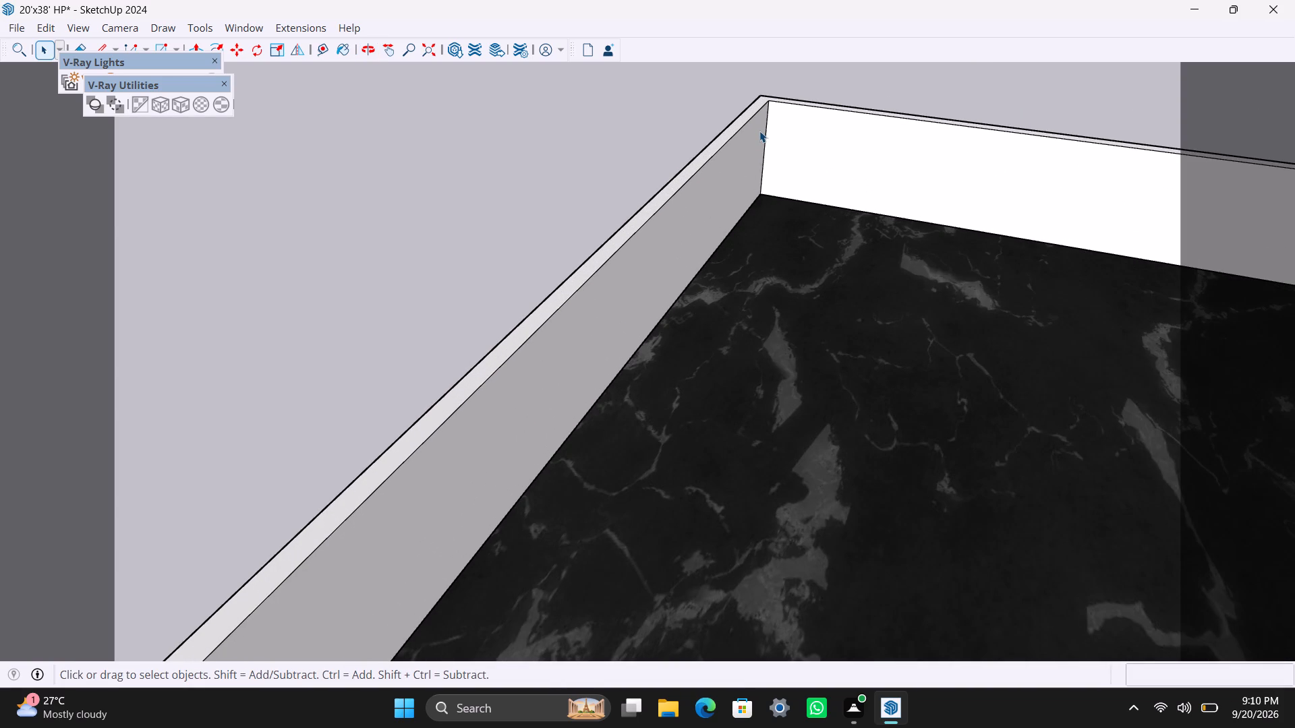
scroll(764, 141, "up", 3)
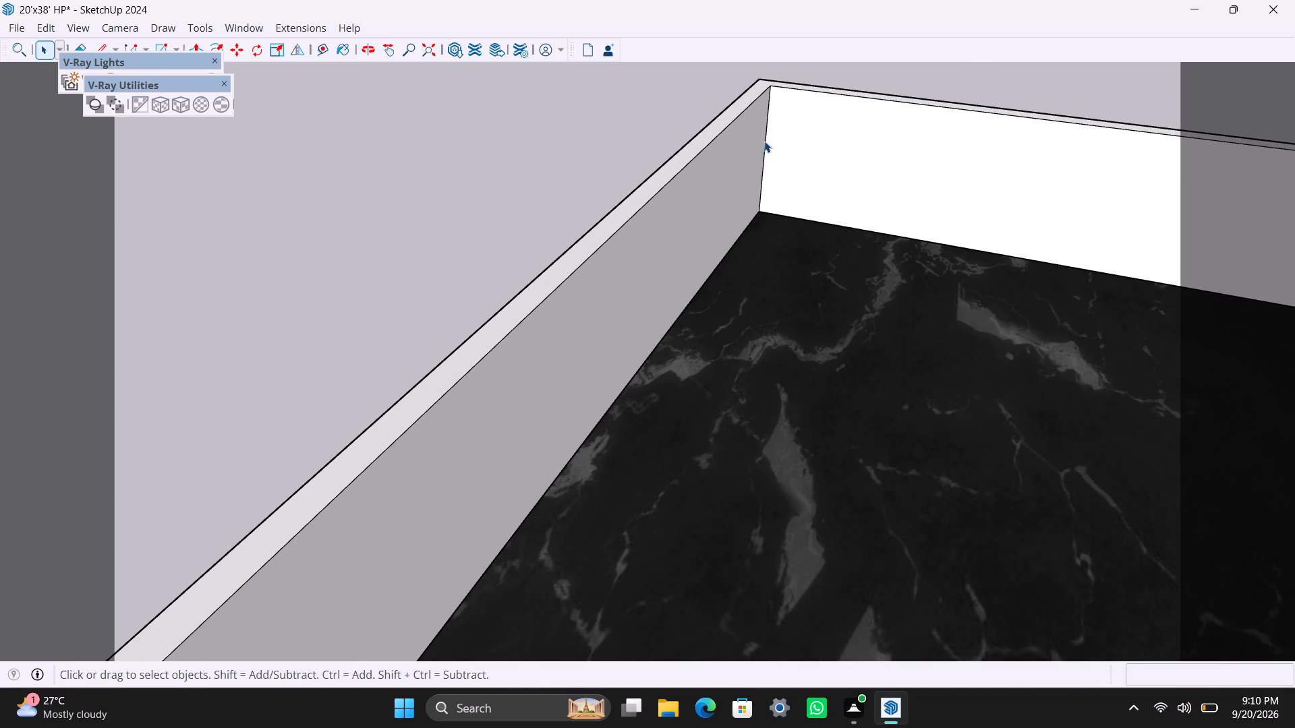
left_click(764, 141)
triple_click(764, 142)
scroll(764, 142, "up", 3)
triple_click(765, 143)
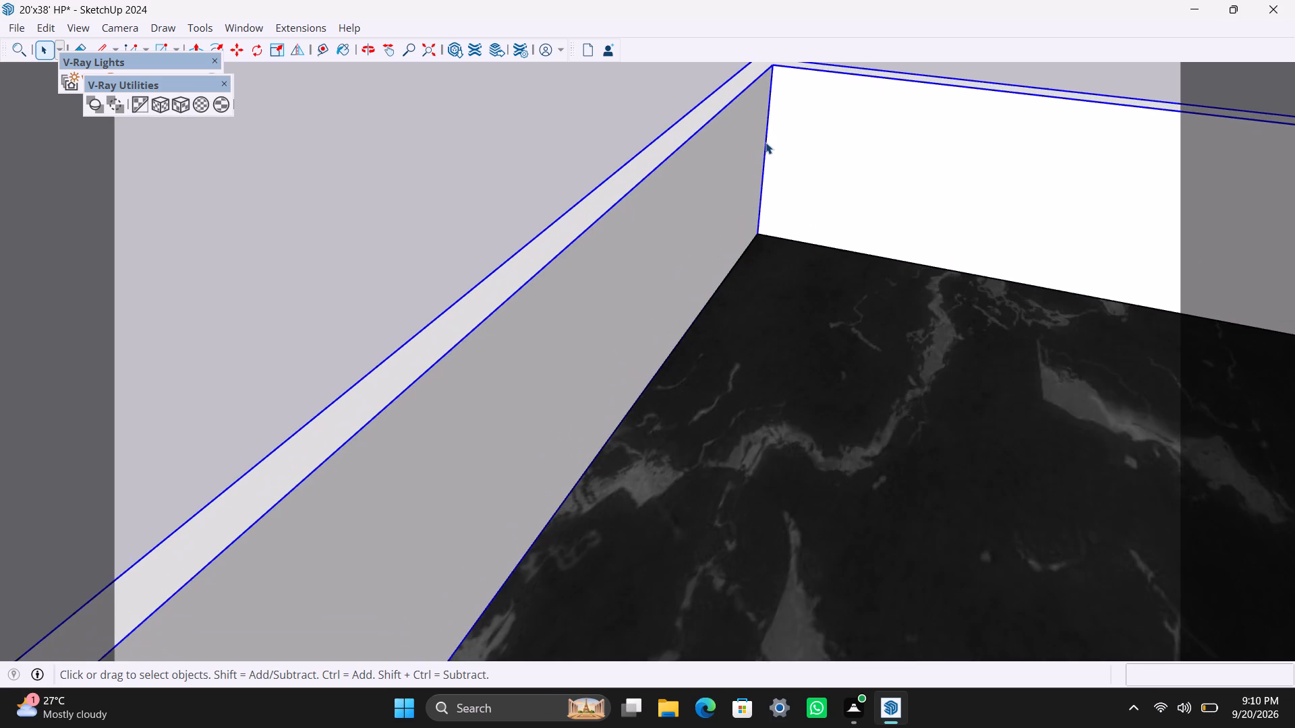
scroll(766, 142, "up", 3)
left_click(766, 142)
scroll(768, 172, "down", 8)
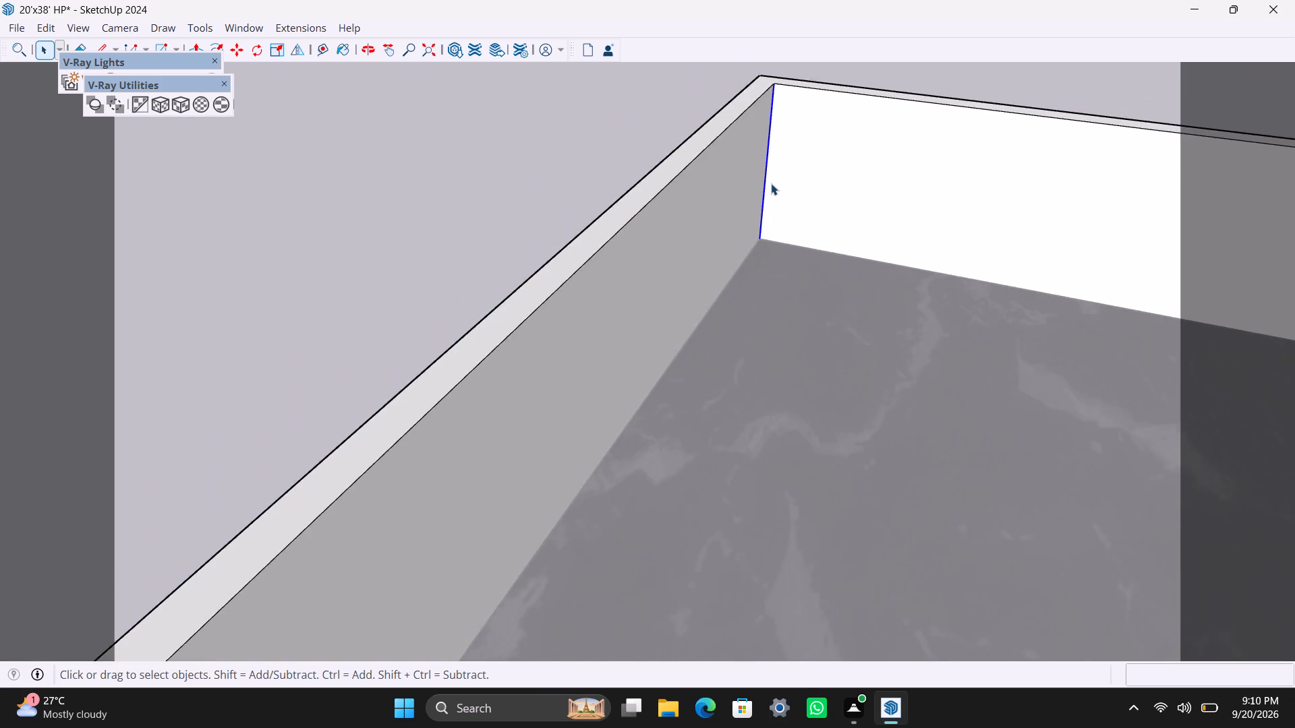
scroll(771, 183, "down", 19)
left_click(495, 210)
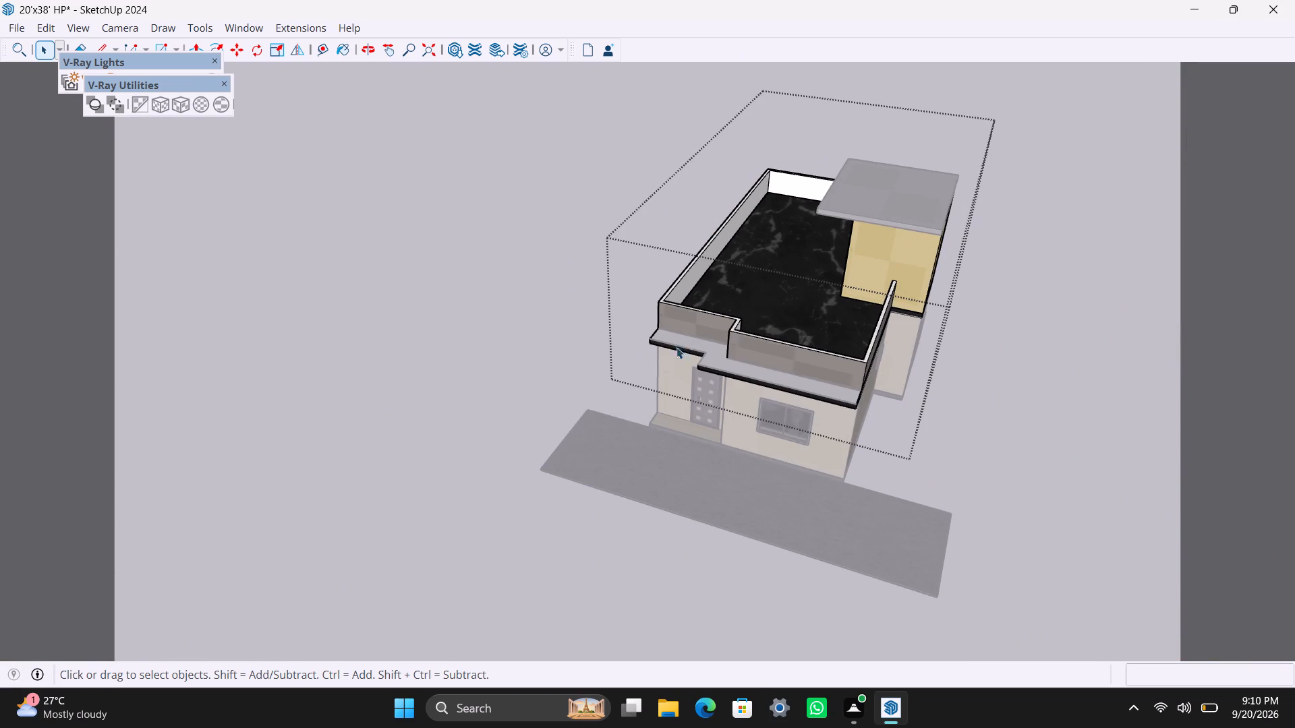
triple_click(336, 267)
Examine the terrace parapet from above, ending at the inner front corner on the four-window side.
scroll(531, 590, "down", 3)
scroll(762, 485, "up", 2)
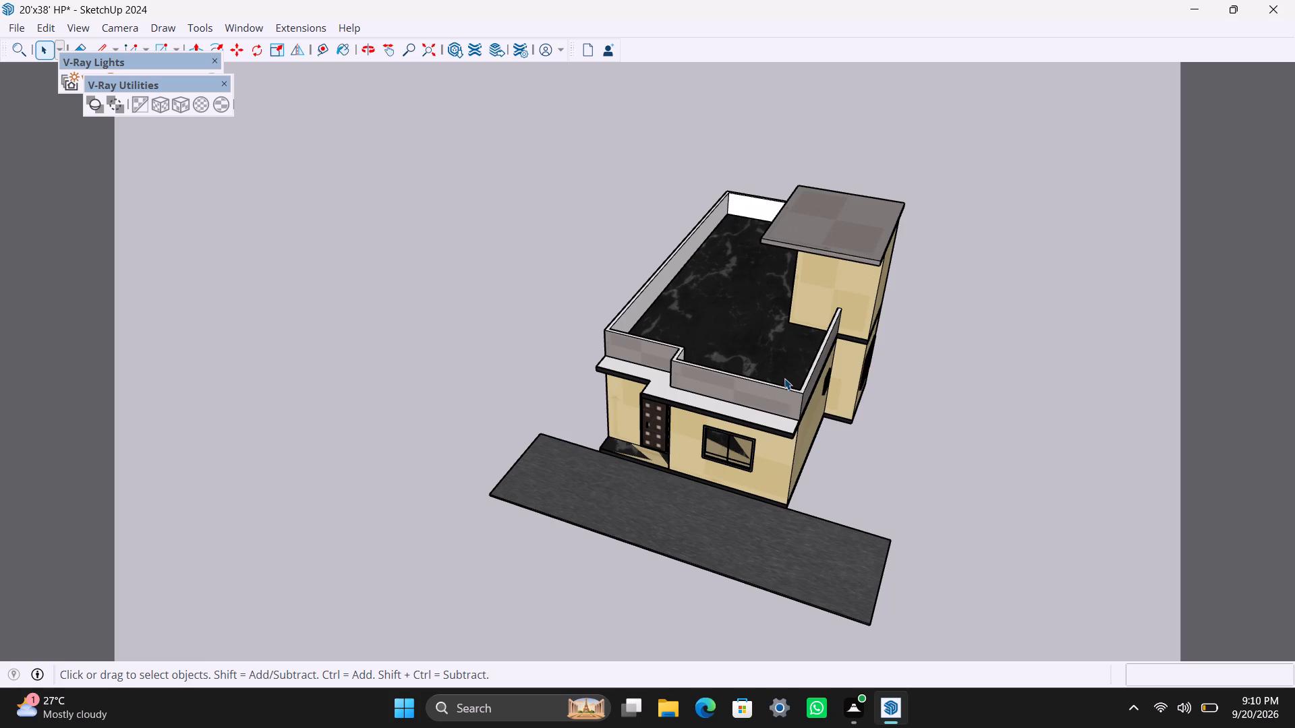
scroll(674, 241, "up", 5)
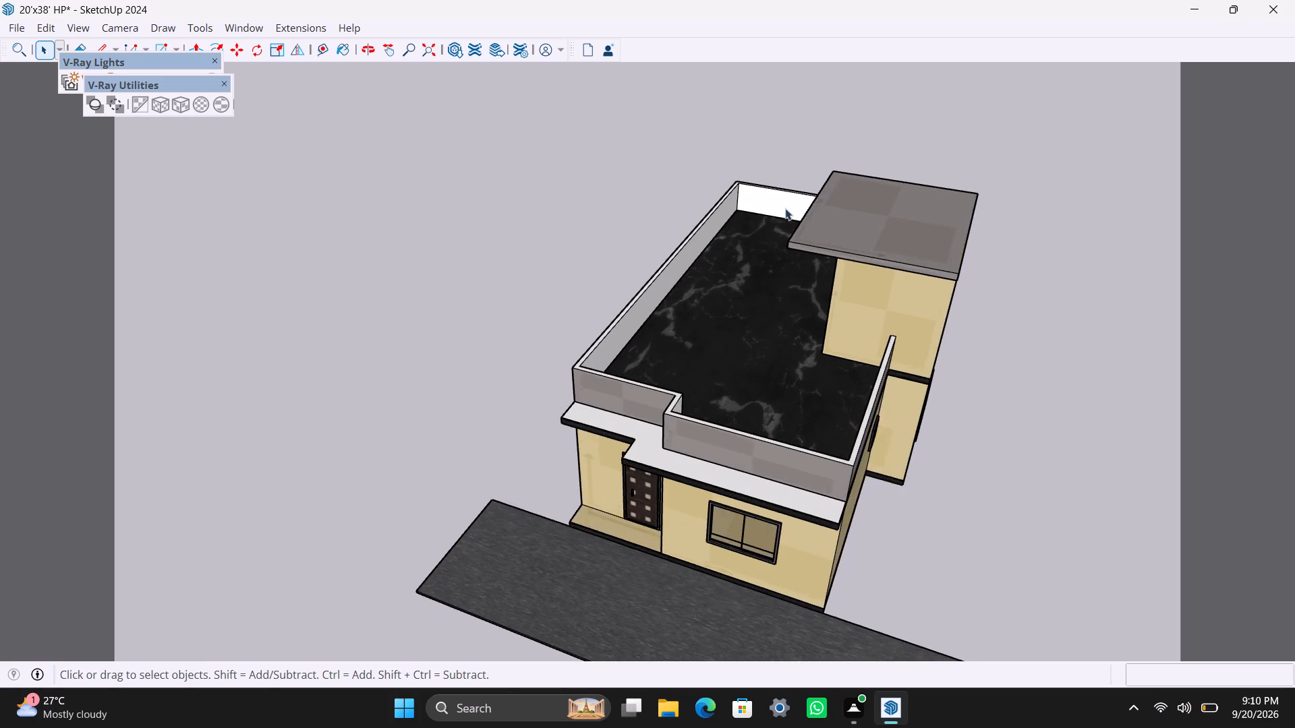
scroll(785, 208, "up", 2)
middle_click_drag(748, 249, 221, 382)
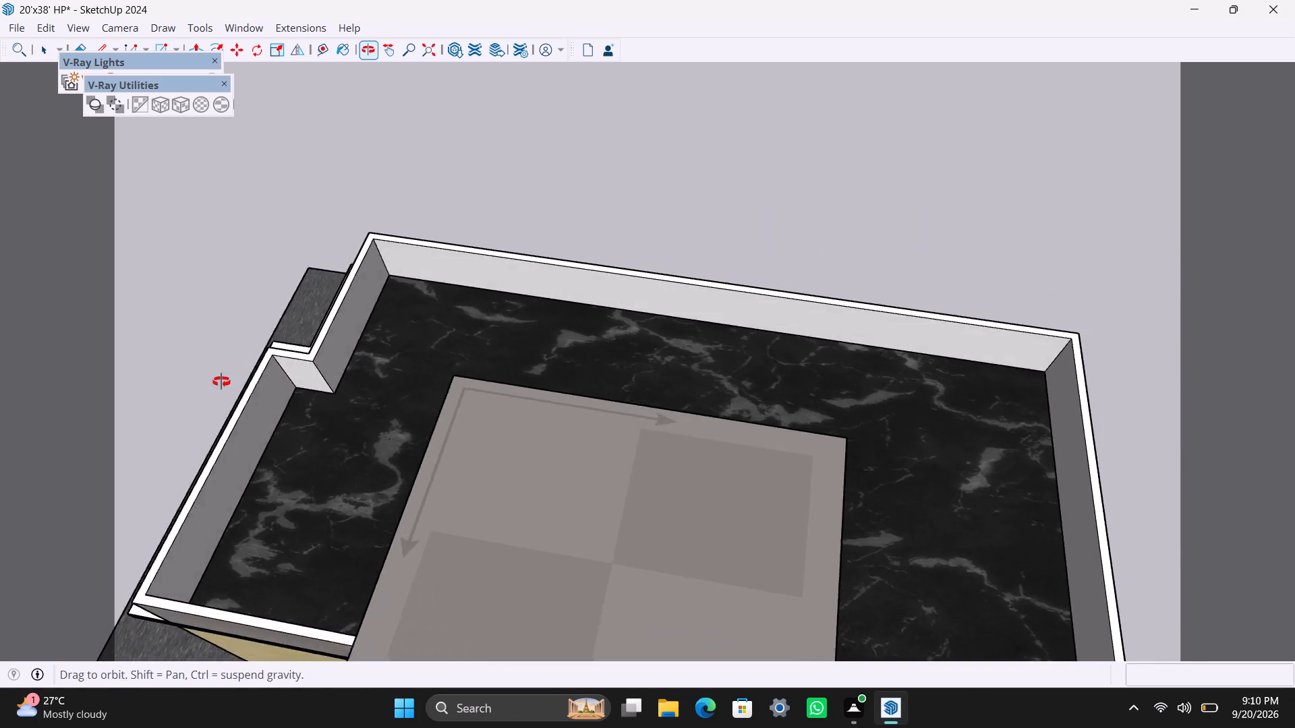
middle_click_drag(221, 382, 78, 375)
scroll(461, 272, "up", 6)
scroll(475, 181, "up", 3)
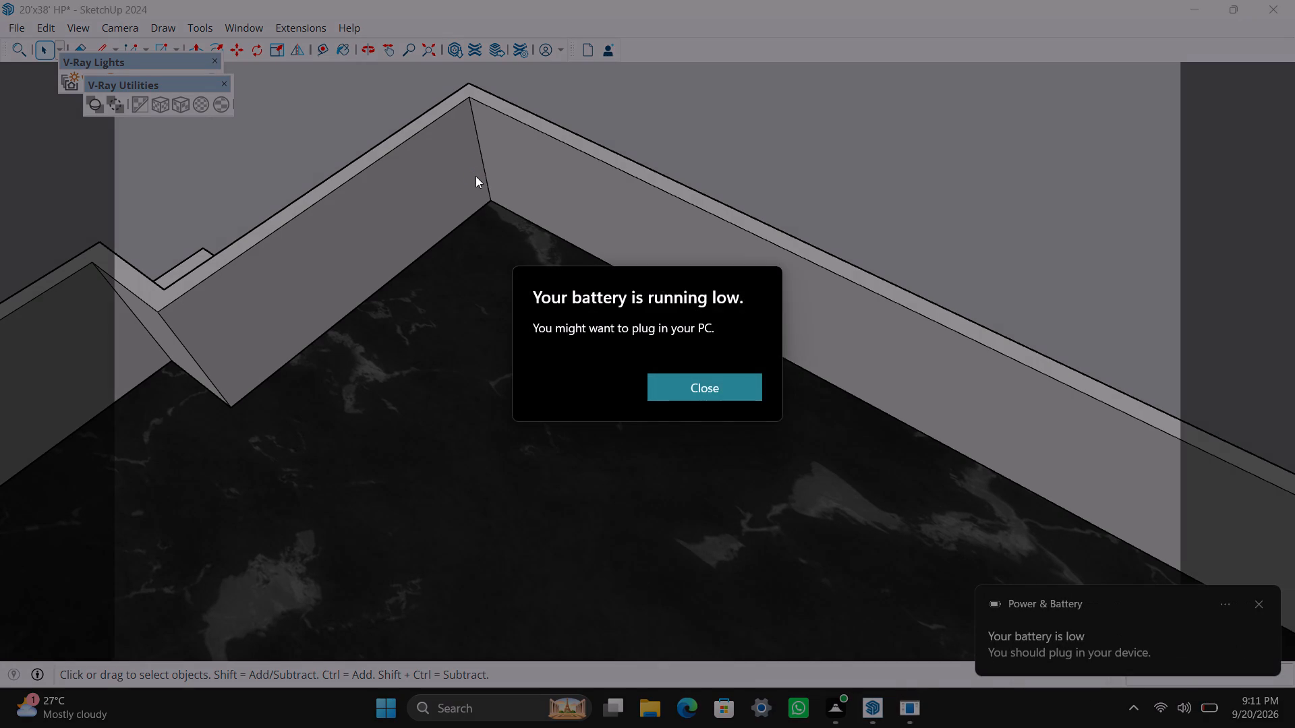
Dismiss the low-battery warning.
left_click(708, 396)
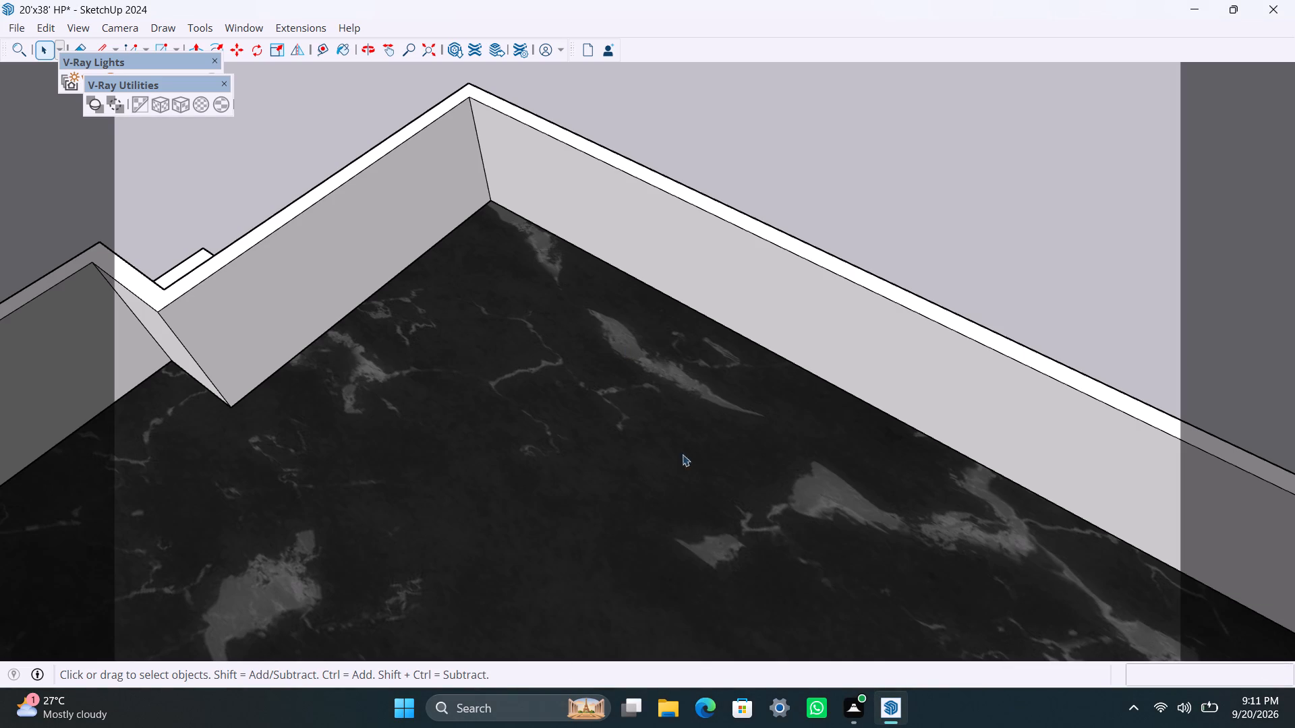
Examine the stepped notch in the front parapet above the entrance from the terrace side, including its inner corners.
scroll(698, 454, "down", 7)
scroll(625, 361, "down", 8)
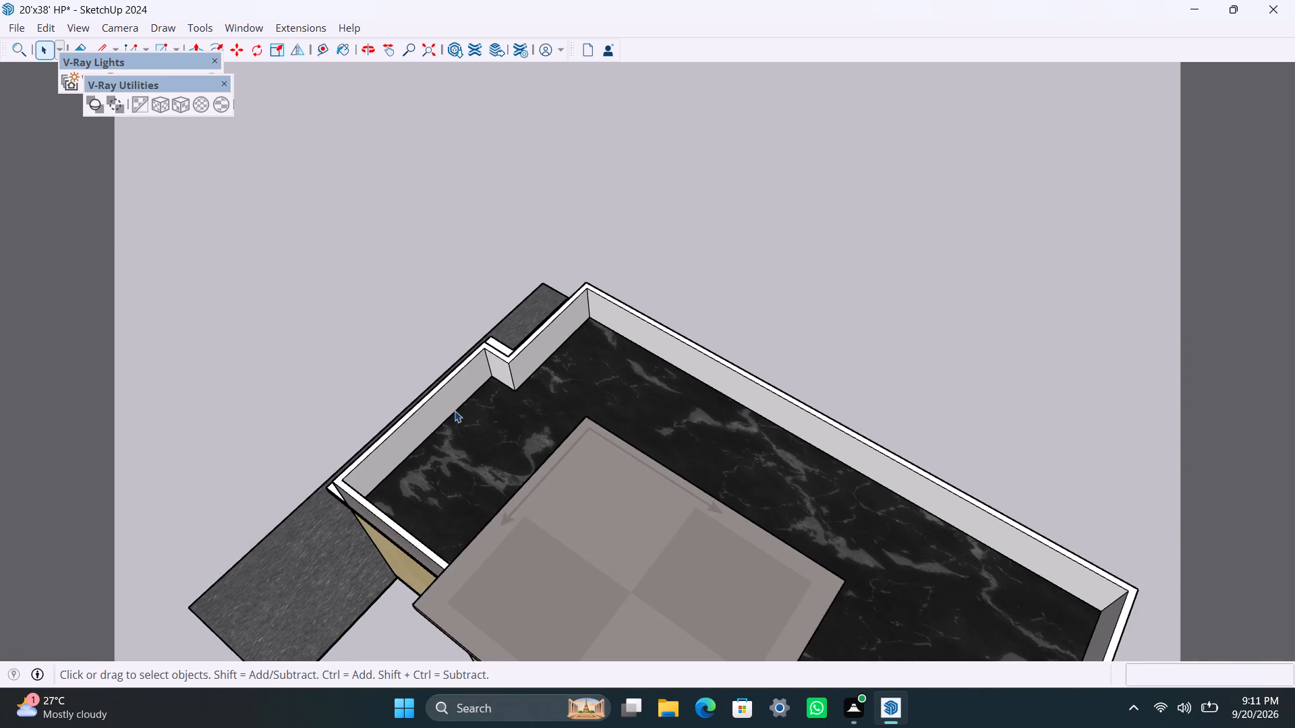
middle_click_drag(482, 395, 530, 376)
scroll(479, 411, "up", 11)
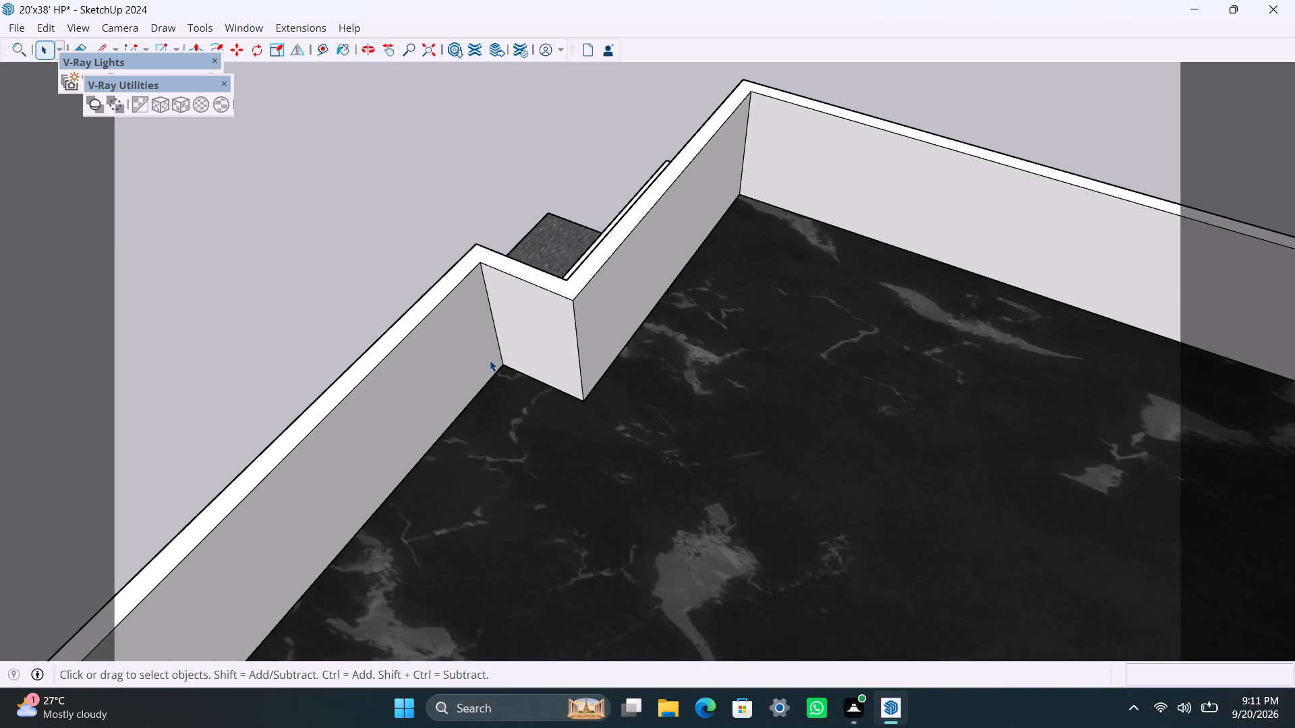
scroll(490, 360, "up", 4)
scroll(490, 359, "down", 4)
scroll(490, 359, "up", 1)
scroll(490, 358, "down", 6)
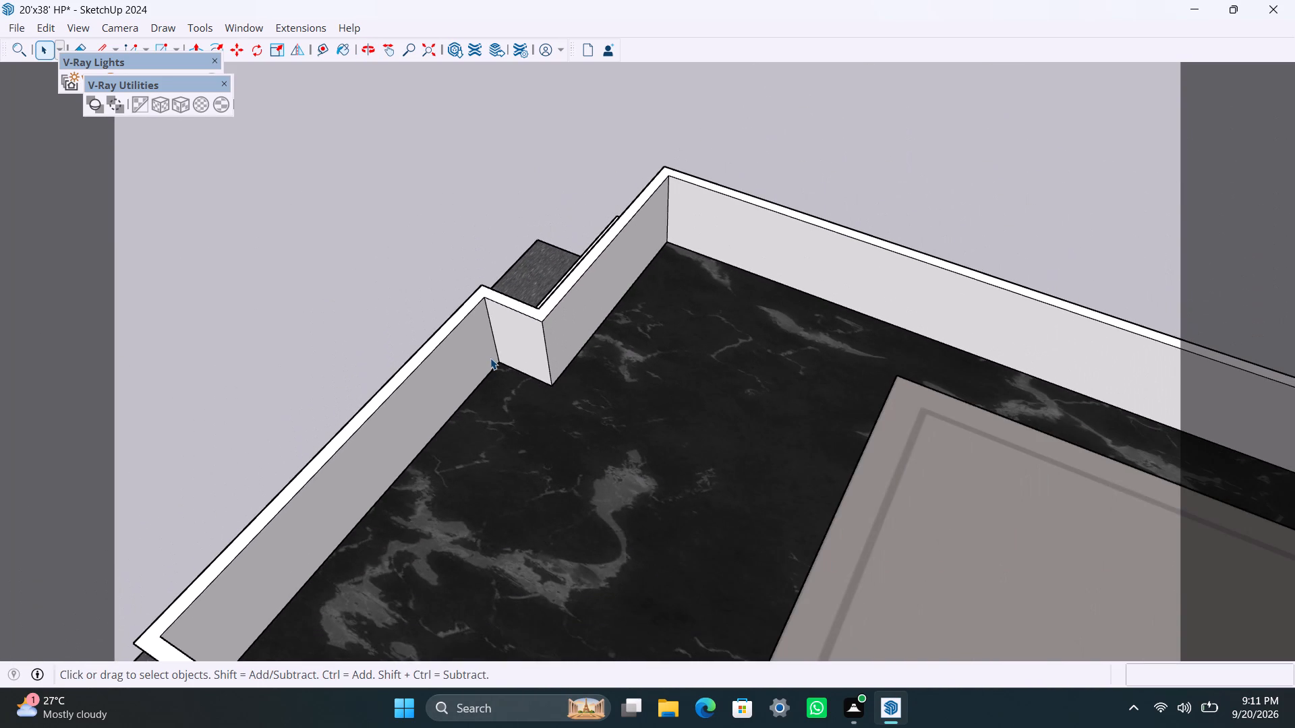
scroll(490, 358, "up", 8)
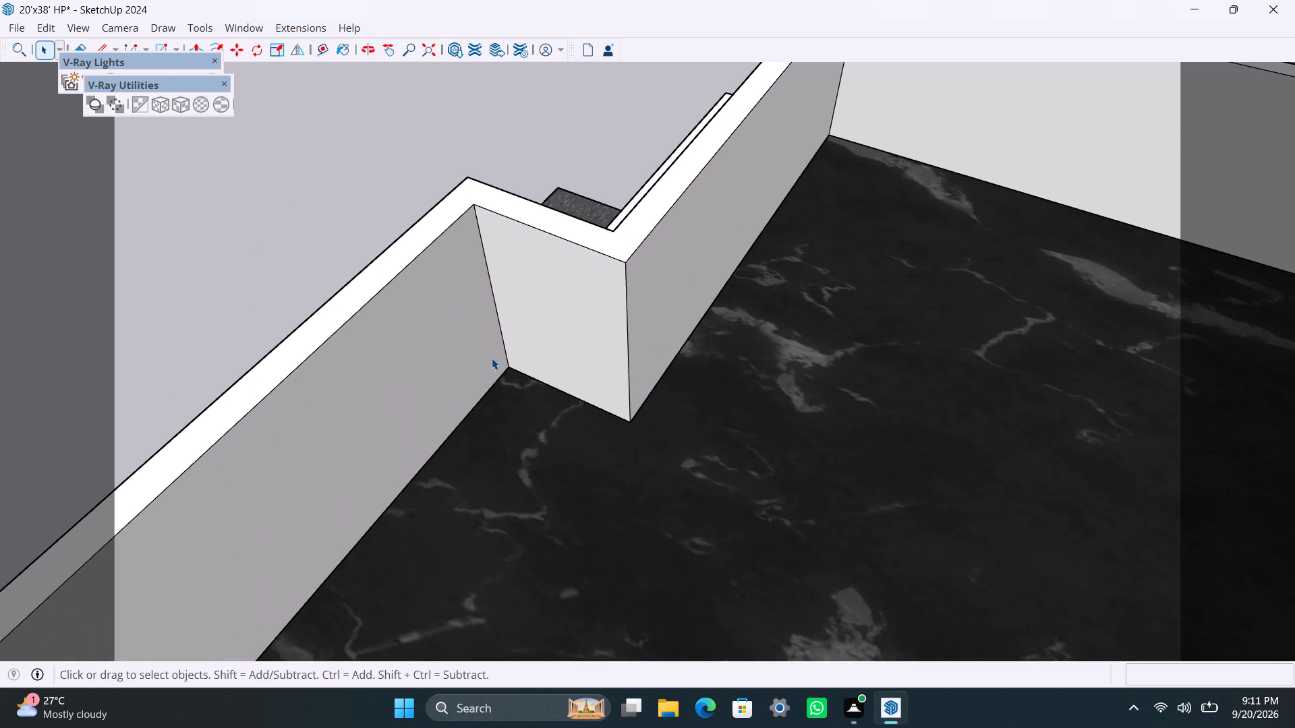
scroll(492, 358, "up", 5)
scroll(492, 353, "down", 12)
scroll(509, 382, "up", 2)
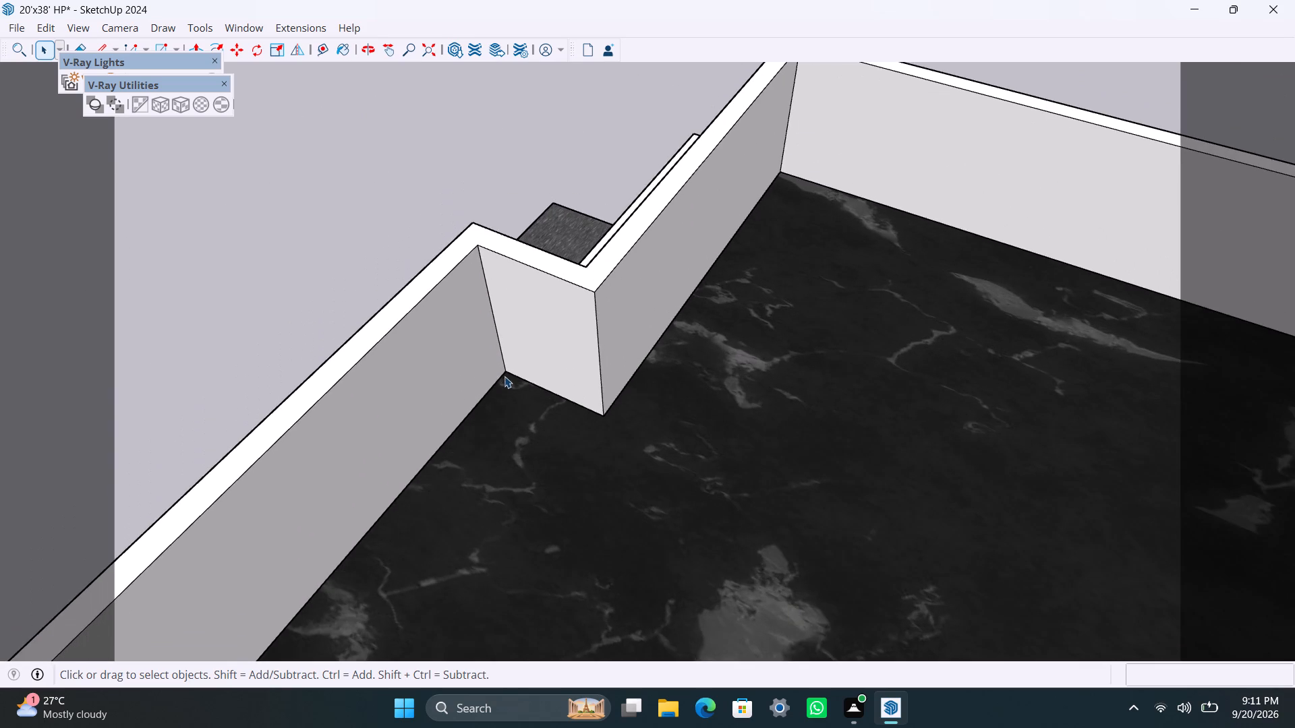
middle_click_drag(509, 366, 511, 307, "shift")
scroll(509, 312, "down", 5)
scroll(497, 338, "up", 1)
scroll(533, 361, "down", 5)
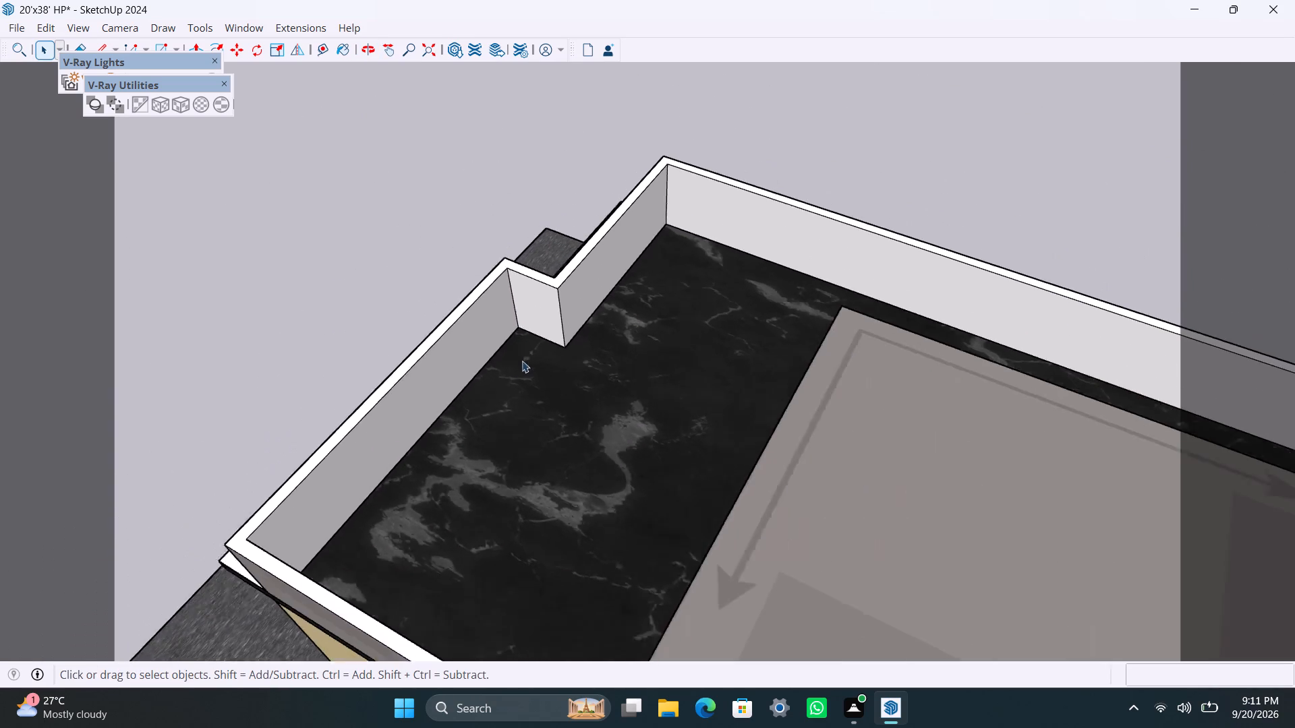
scroll(507, 353, "down", 4)
Open the terrace wall group, select the inner front parapet corner's vertical edge on the ventilator side, clear the selection and leave the group.
middle_click_drag(512, 385, 0, 617)
scroll(582, 195, "up", 4)
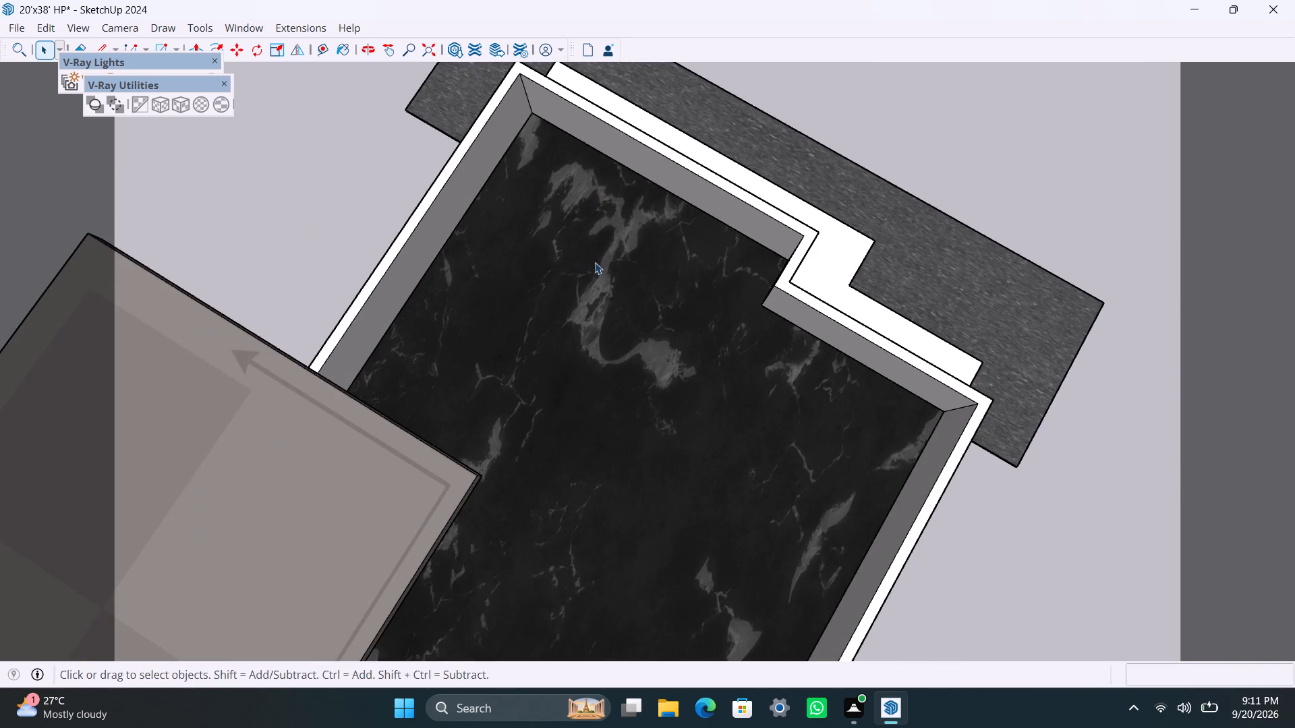
middle_click_drag(594, 266, 459, 104)
scroll(547, 258, "down", 5)
middle_click_drag(550, 295, 526, 257)
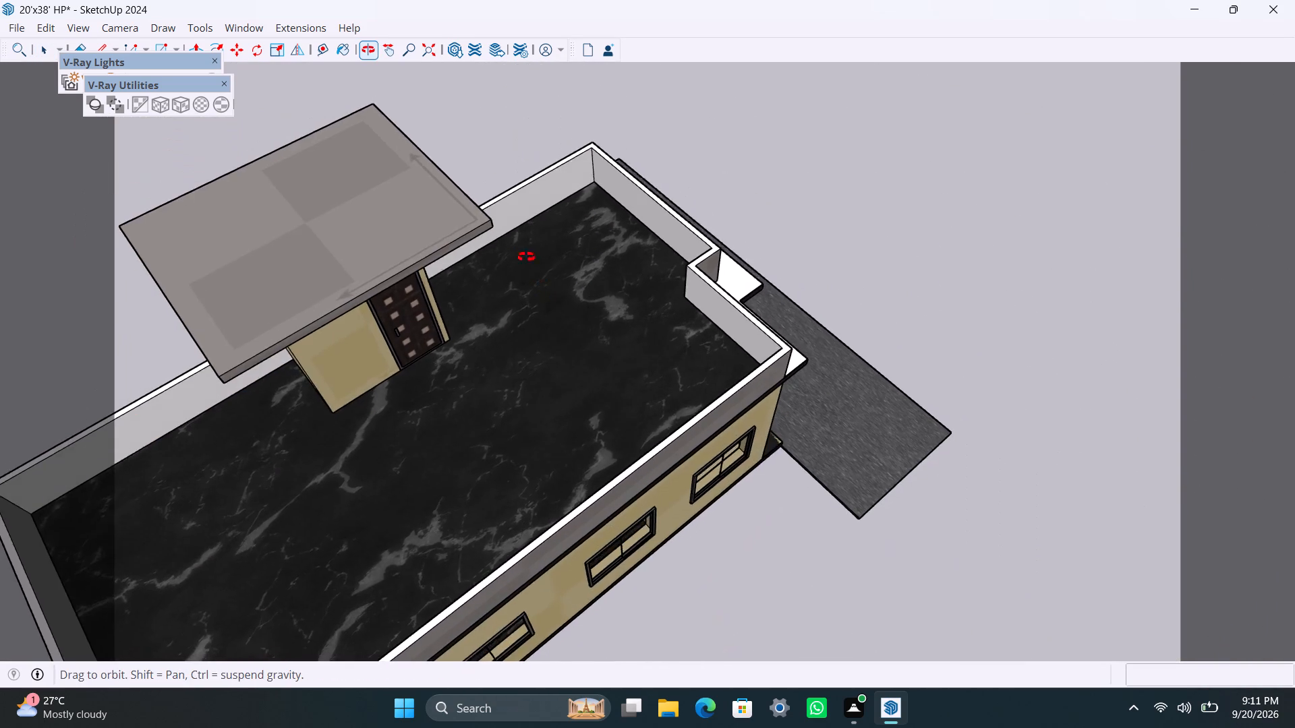
middle_click_drag(526, 257, 502, 220)
scroll(515, 232, "up", 3)
scroll(633, 220, "up", 3)
scroll(635, 156, "up", 3)
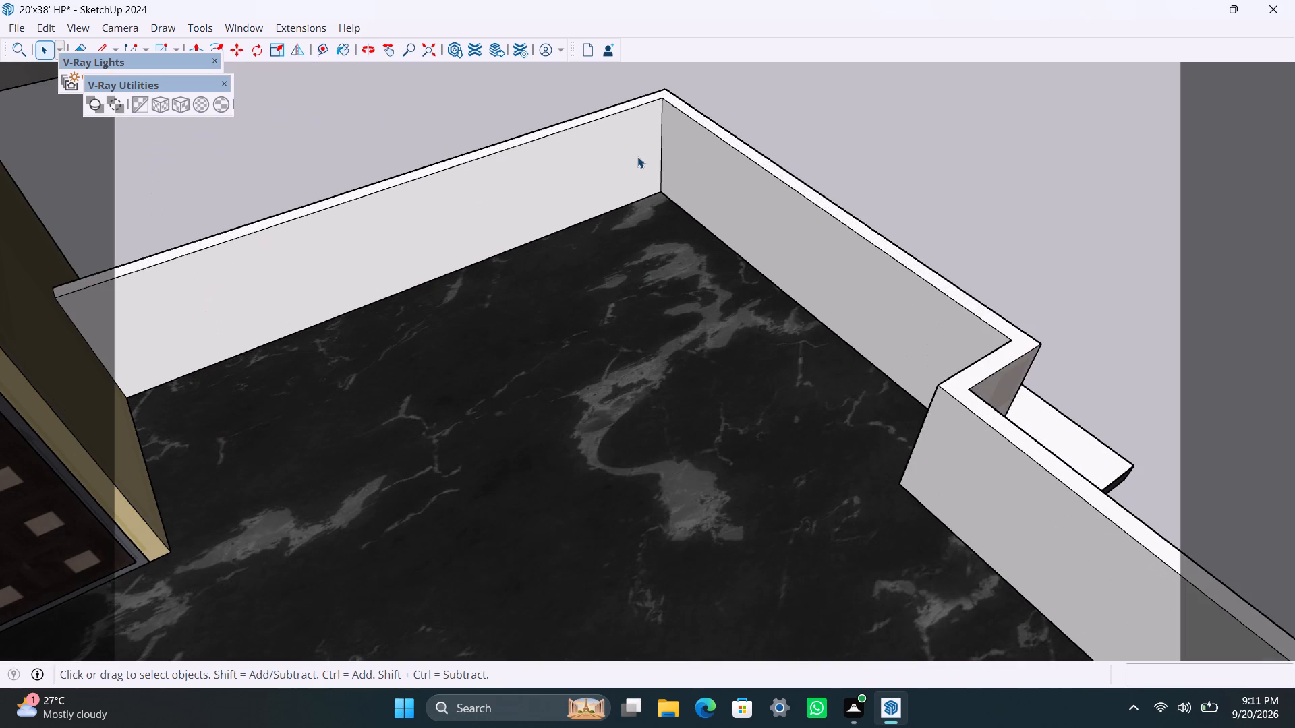
scroll(654, 164, "up", 7)
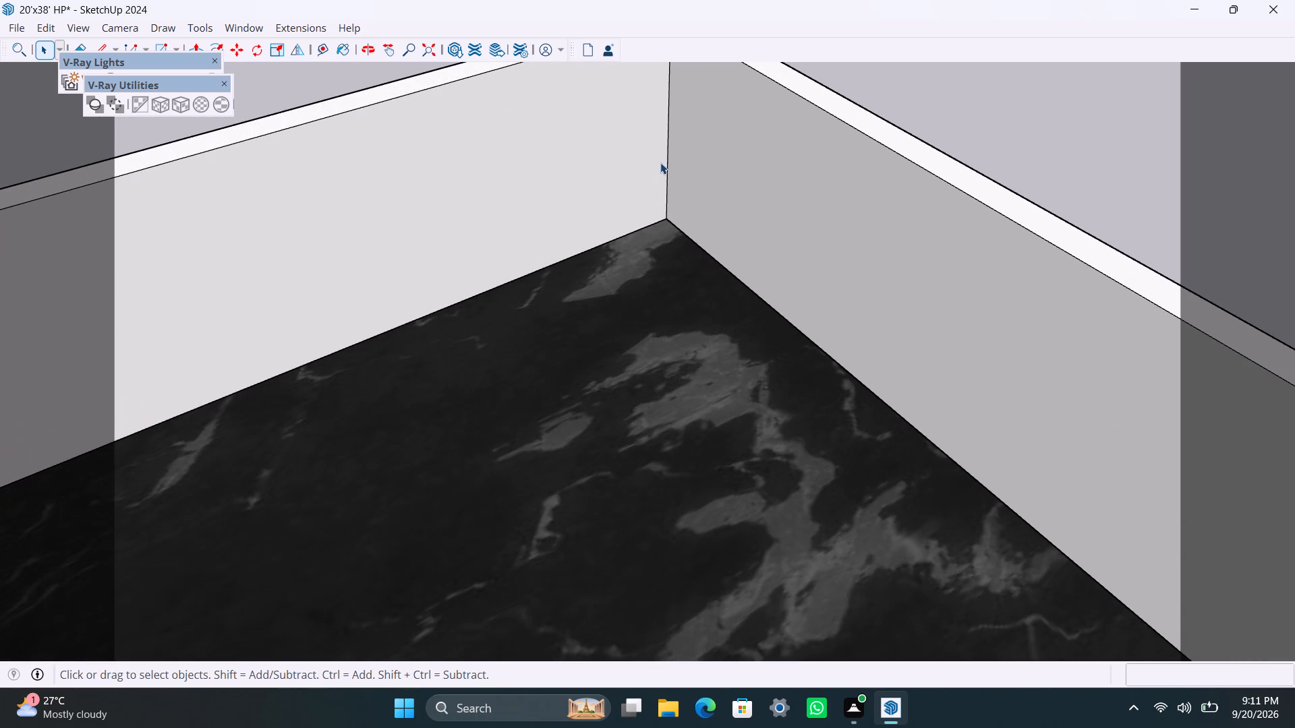
triple_click(668, 158)
triple_click(668, 158)
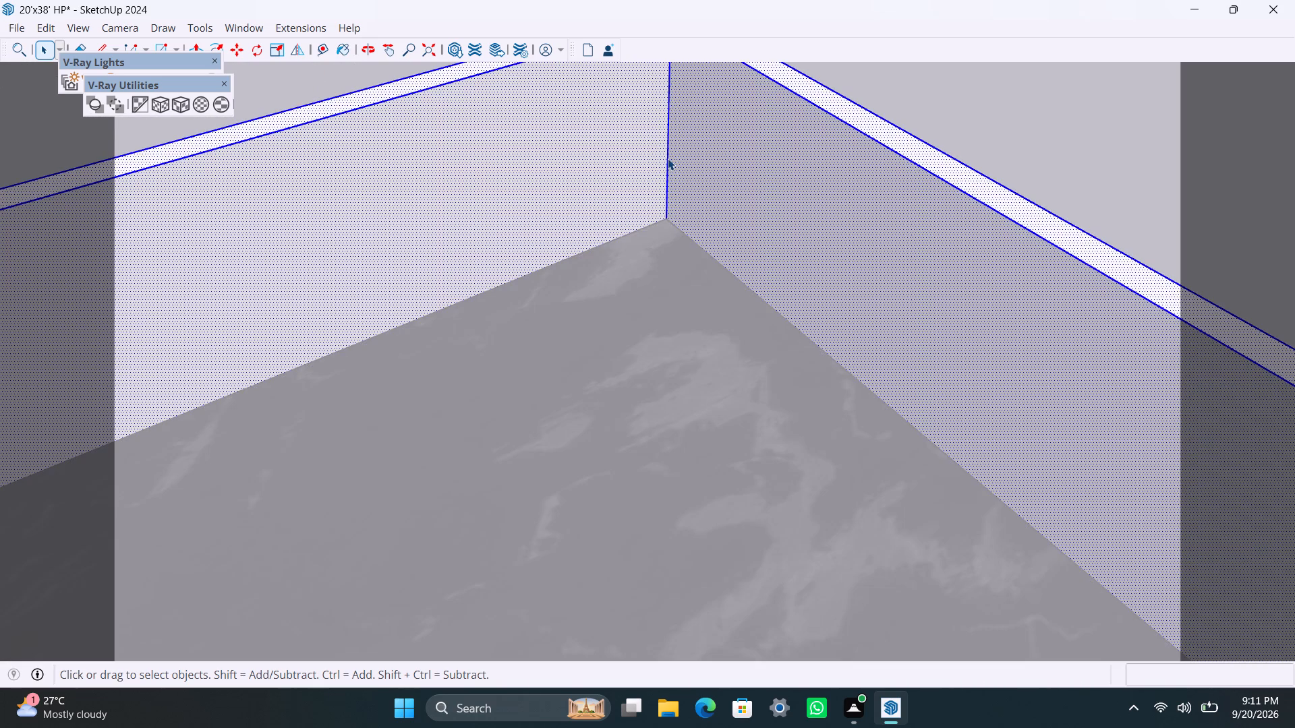
left_click(668, 160)
scroll(666, 185, "down", 11)
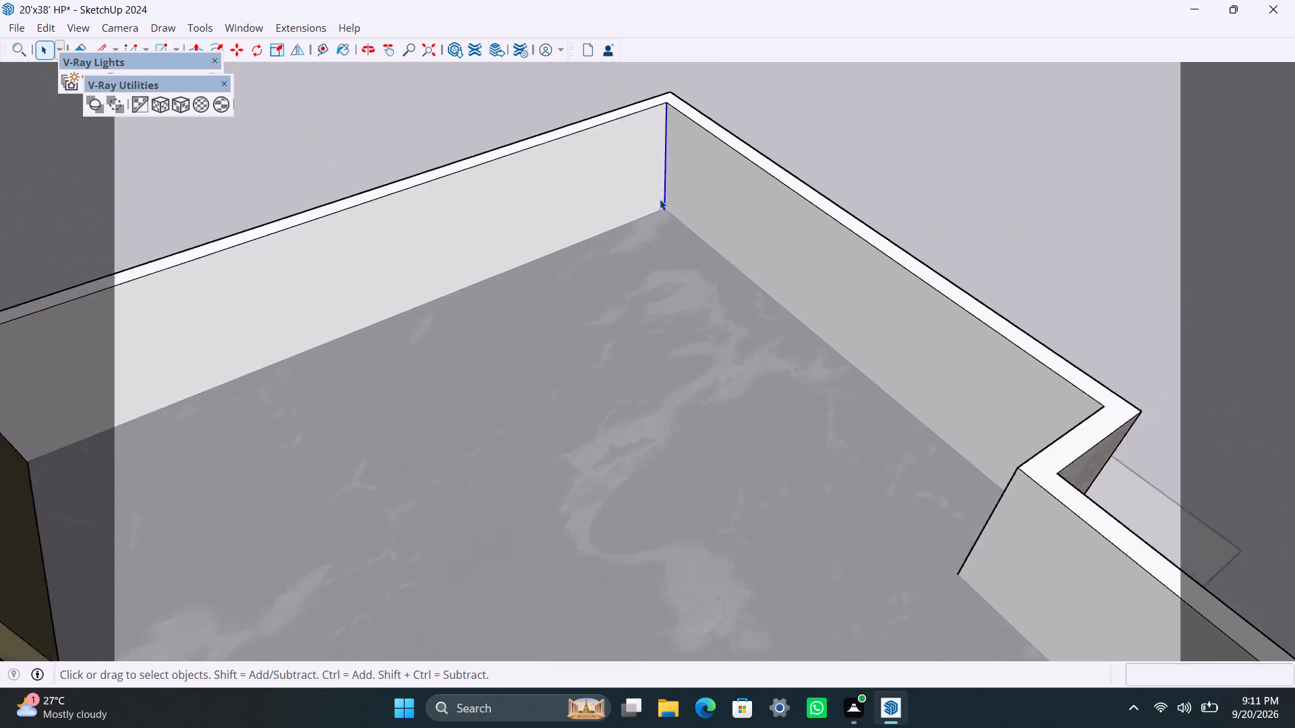
triple_click(867, 136)
left_click(869, 136)
scroll(701, 392, "down", 14)
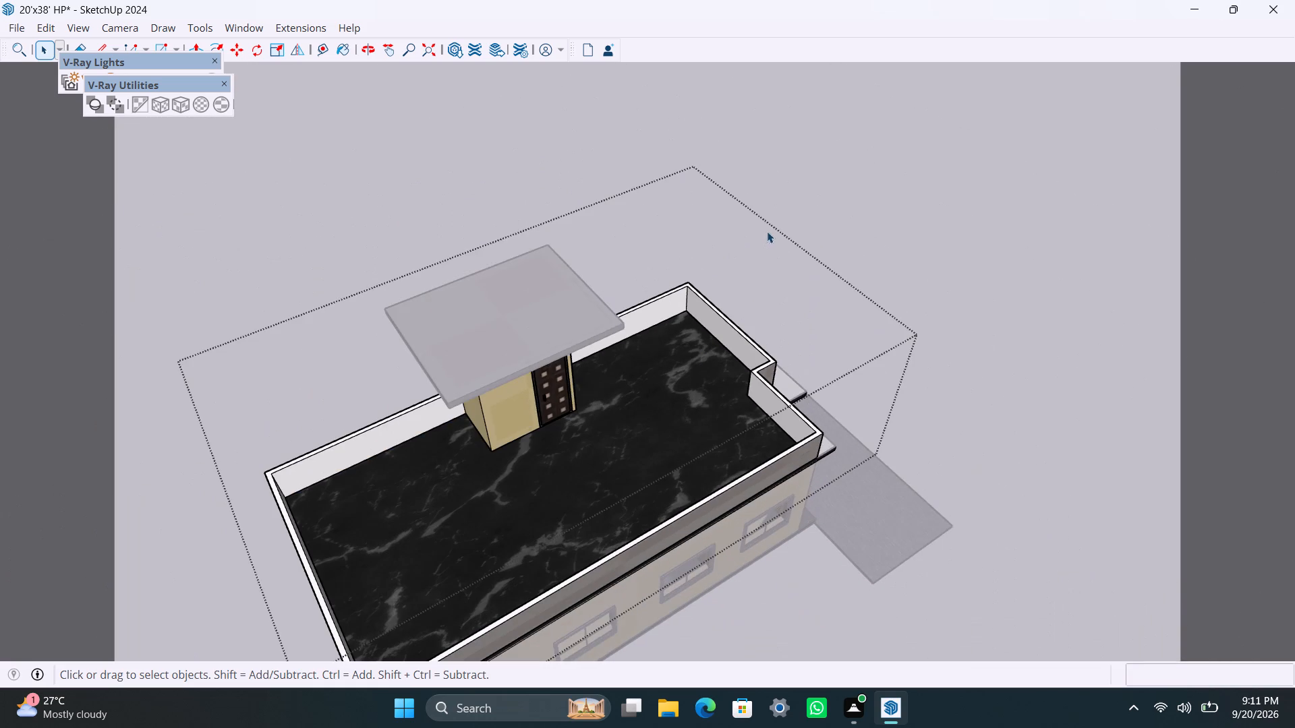
left_click(799, 202)
Examine the terrace floor, parapet and stair tower from above the entrance-side front corner and the four-window side.
scroll(764, 353, "up", 3)
middle_click_drag(660, 437, 152, 485)
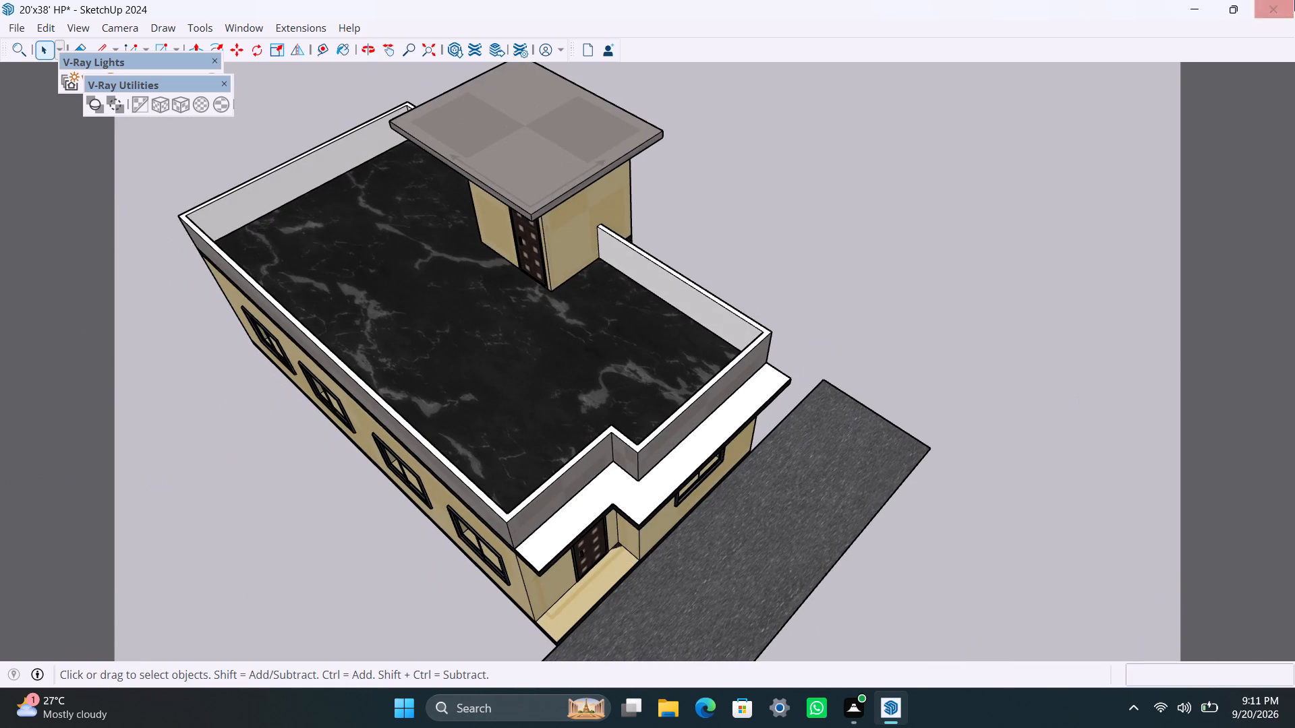
scroll(416, 484, "down", 5)
middle_click_drag(163, 522, 386, 512)
scroll(345, 419, "up", 4)
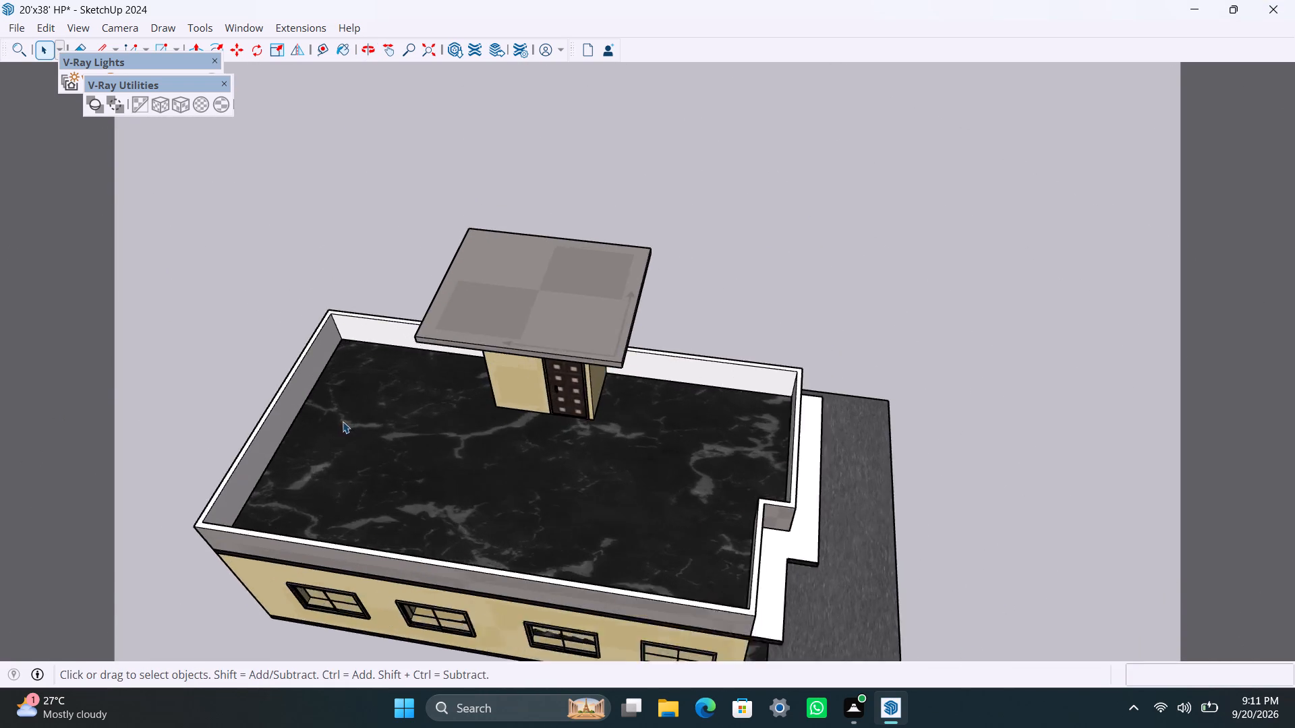
scroll(377, 454, "up", 3)
scroll(379, 455, "down", 3)
scroll(379, 453, "up", 2)
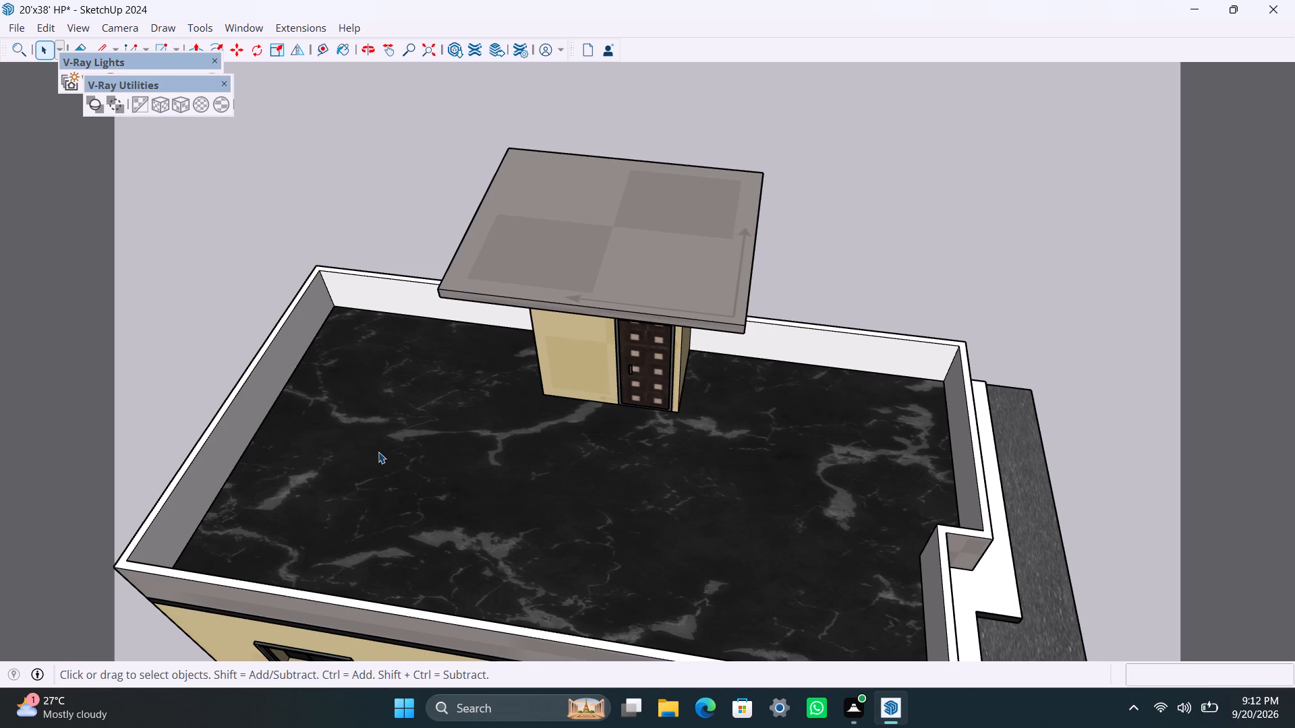
scroll(388, 526, "down", 5)
middle_click_drag(674, 350, 420, 250)
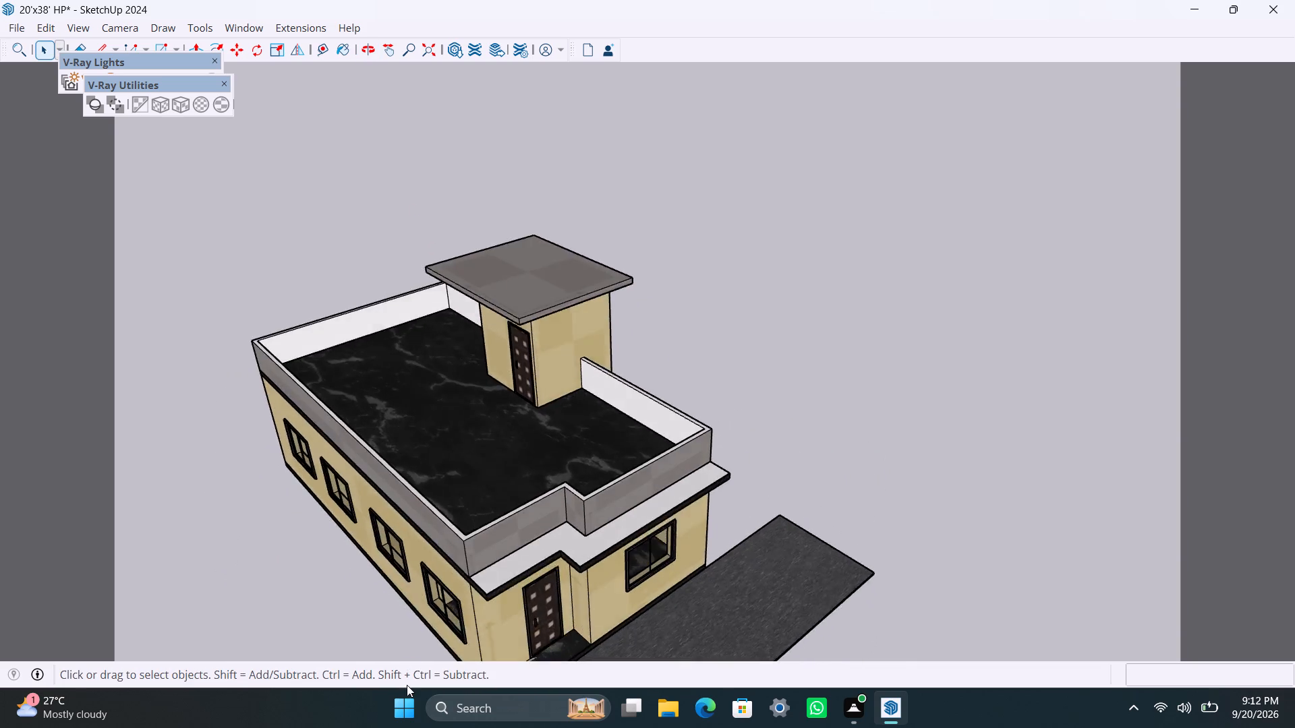
scroll(407, 659, "up", 9)
scroll(534, 365, "down", 12)
left_click(796, 235)
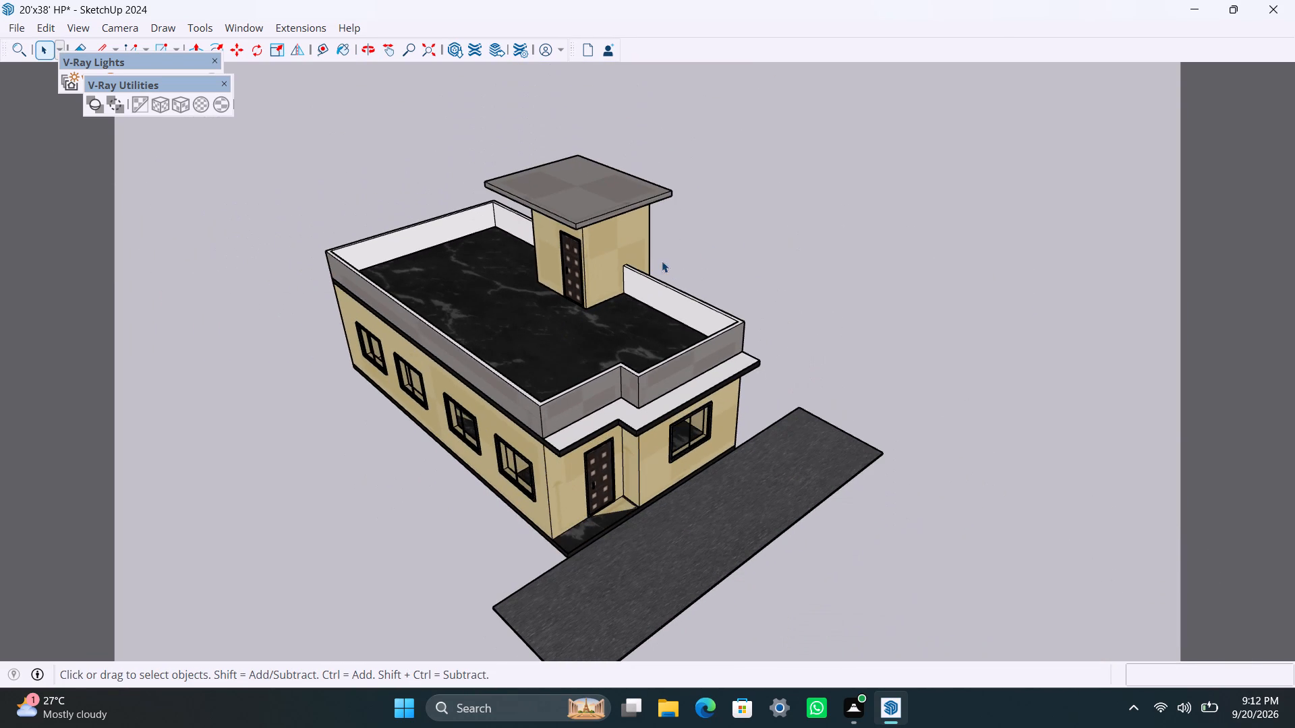
Examine the stair tower, parapet and outer walls from the four-window side and around the rear corner.
scroll(540, 355, "up", 8)
middle_click_drag(496, 330, 925, 356)
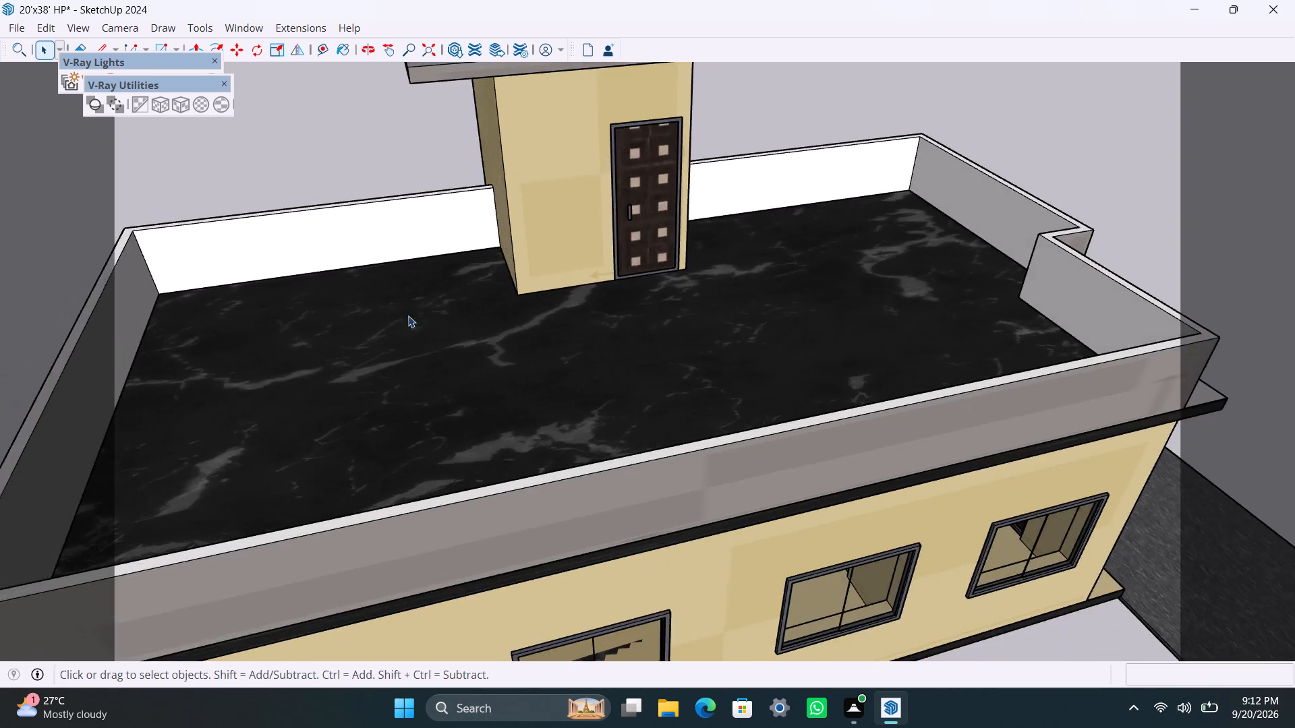
scroll(408, 315, "down", 10)
middle_click_drag(386, 260, 712, 284)
scroll(502, 404, "up", 2)
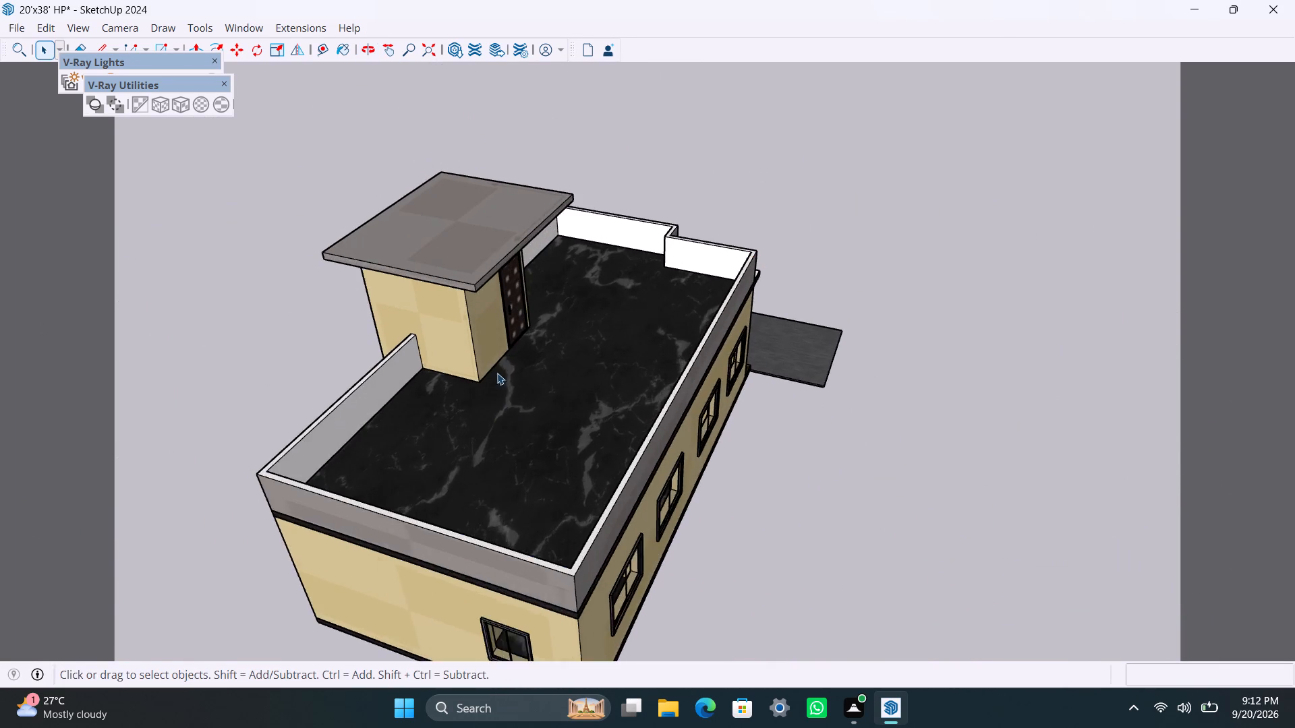
scroll(497, 373, "up", 4)
middle_click_drag(447, 329, 409, 245)
scroll(419, 247, "up", 2)
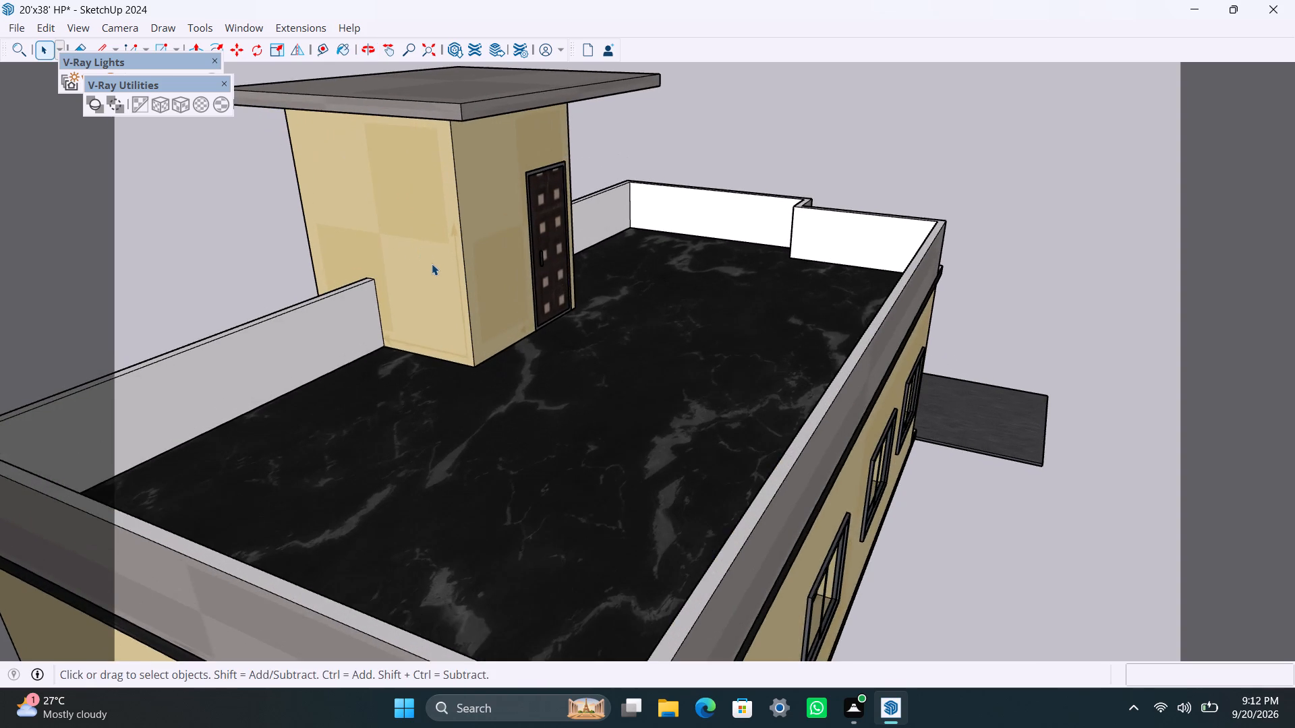
middle_click_drag(432, 264, 422, 248)
scroll(433, 270, "down", 4)
scroll(560, 550, "up", 2)
scroll(560, 536, "down", 4)
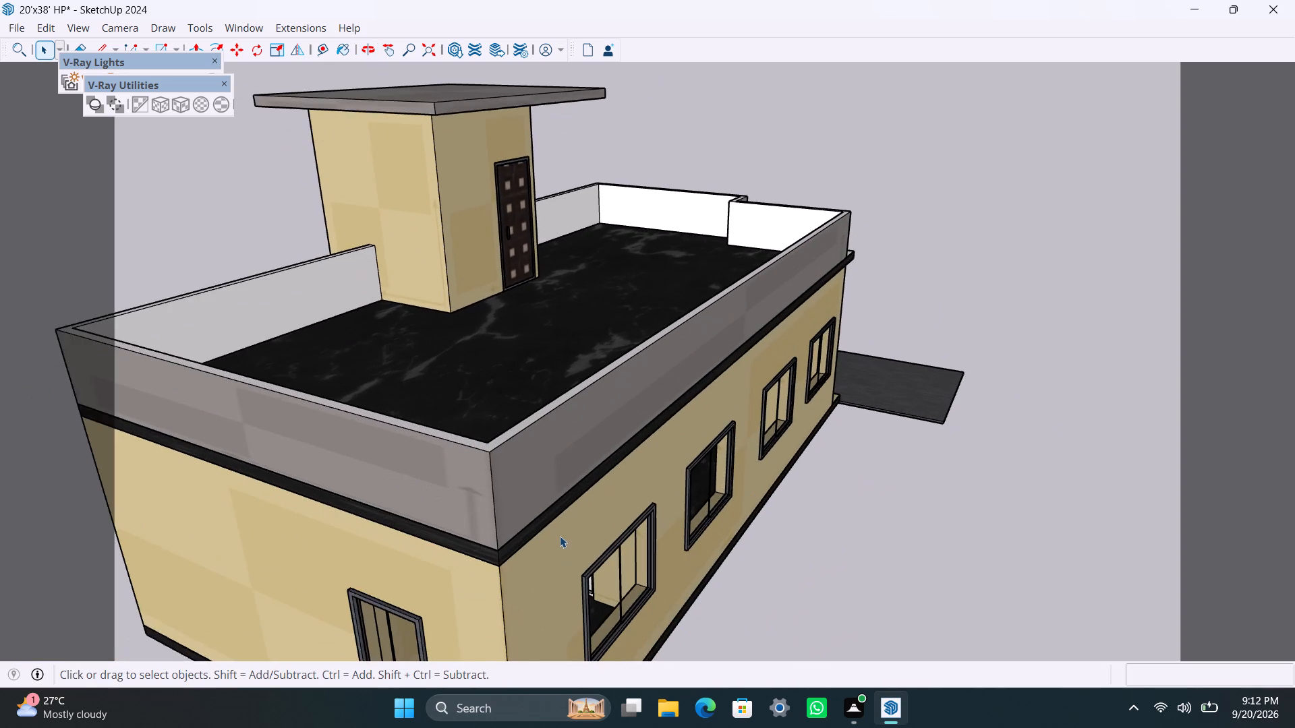
middle_click_drag(550, 536, 556, 438)
scroll(529, 375, "up", 4)
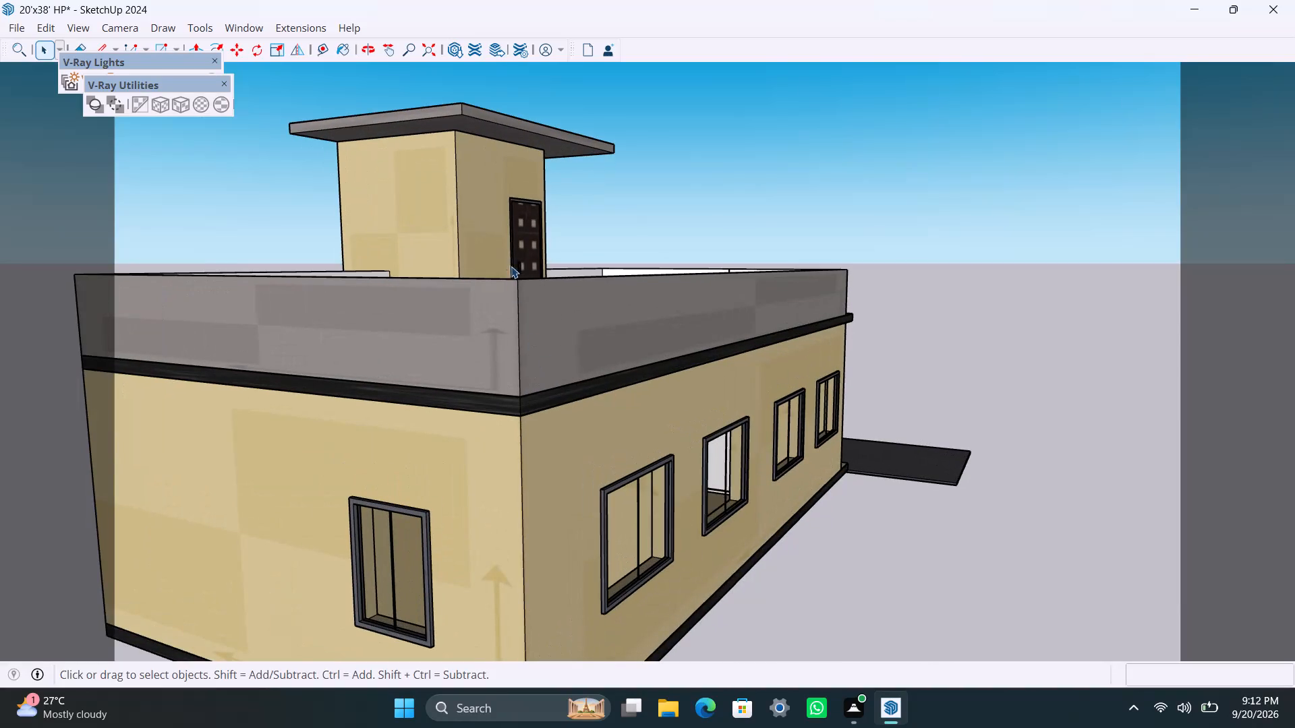
Examine the rear wall, the four-window side and the parapet band around their shared corner from near ground level.
middle_click(511, 266)
scroll(512, 273, "down", 3)
middle_click_drag(453, 359, 435, 330)
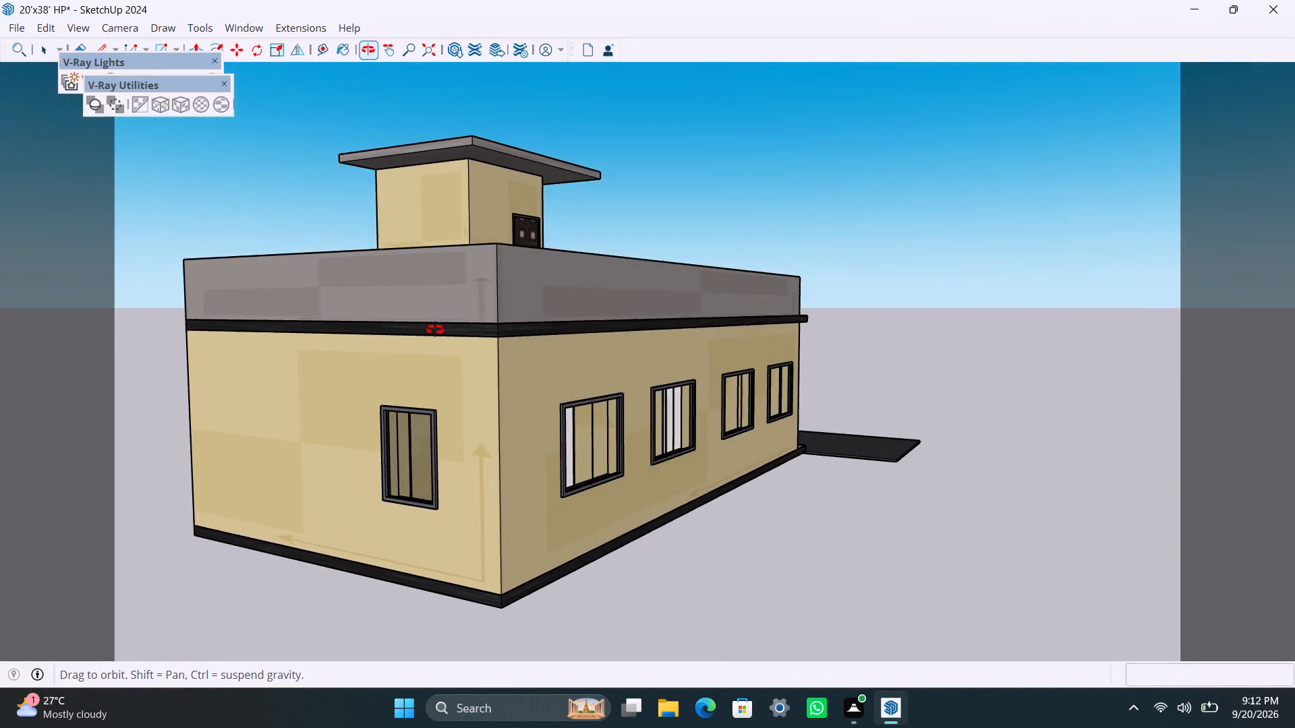
middle_click_drag(435, 330, 435, 320)
scroll(480, 276, "up", 2)
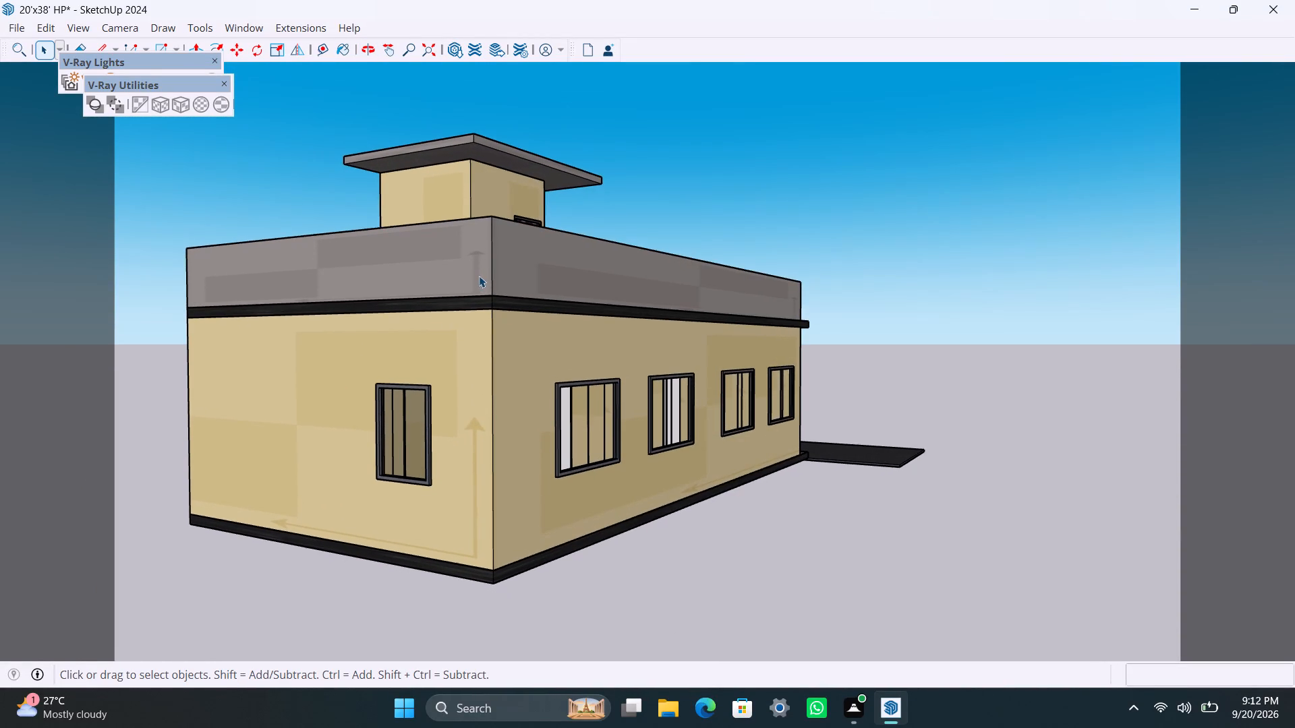
scroll(478, 291, "up", 4)
scroll(481, 291, "down", 10)
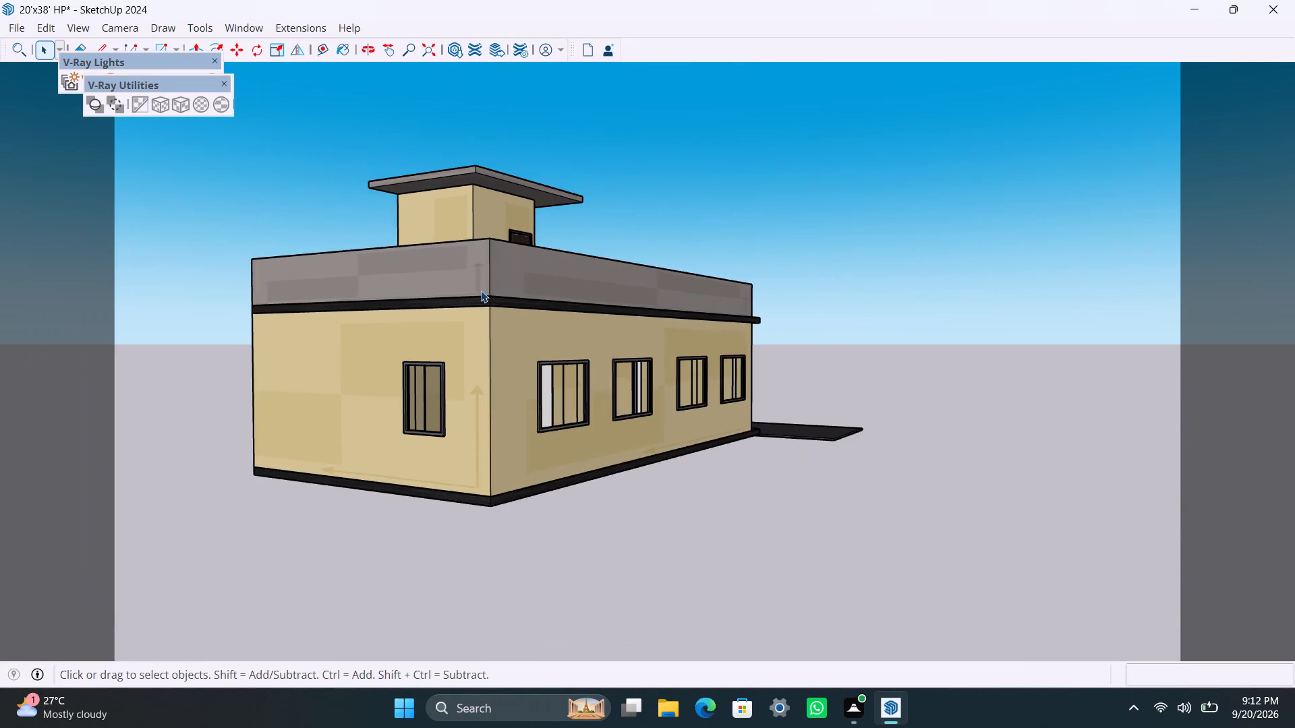
scroll(481, 291, "up", 3)
scroll(481, 291, "down", 2)
Examine the front parapet, stepped slab projection, entrance door and front window from above and from the entrance-side corner.
middle_click_drag(488, 284, 1121, 452)
scroll(285, 403, "up", 3)
middle_click_drag(381, 458, 1054, 508)
scroll(411, 526, "up", 3)
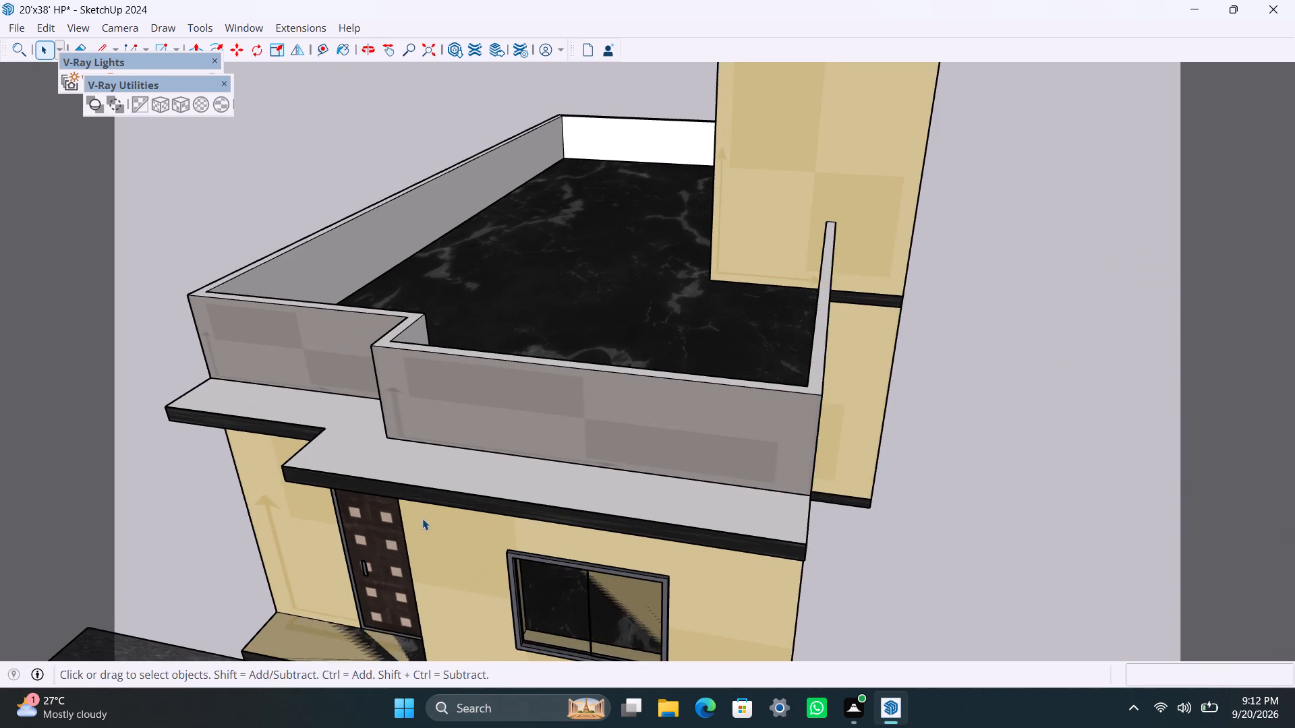
scroll(423, 555, "up", 1)
middle_click_drag(424, 555, 747, 468)
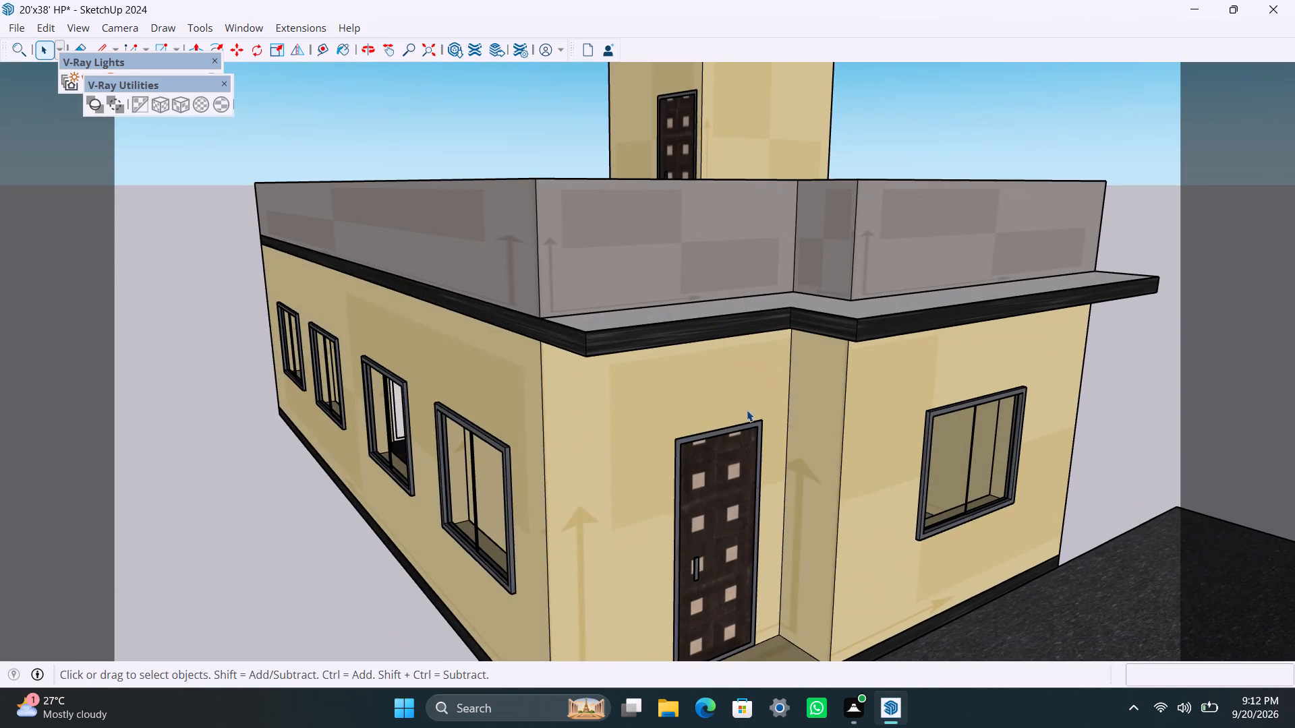
scroll(441, 497, "down", 5)
scroll(409, 409, "up", 1)
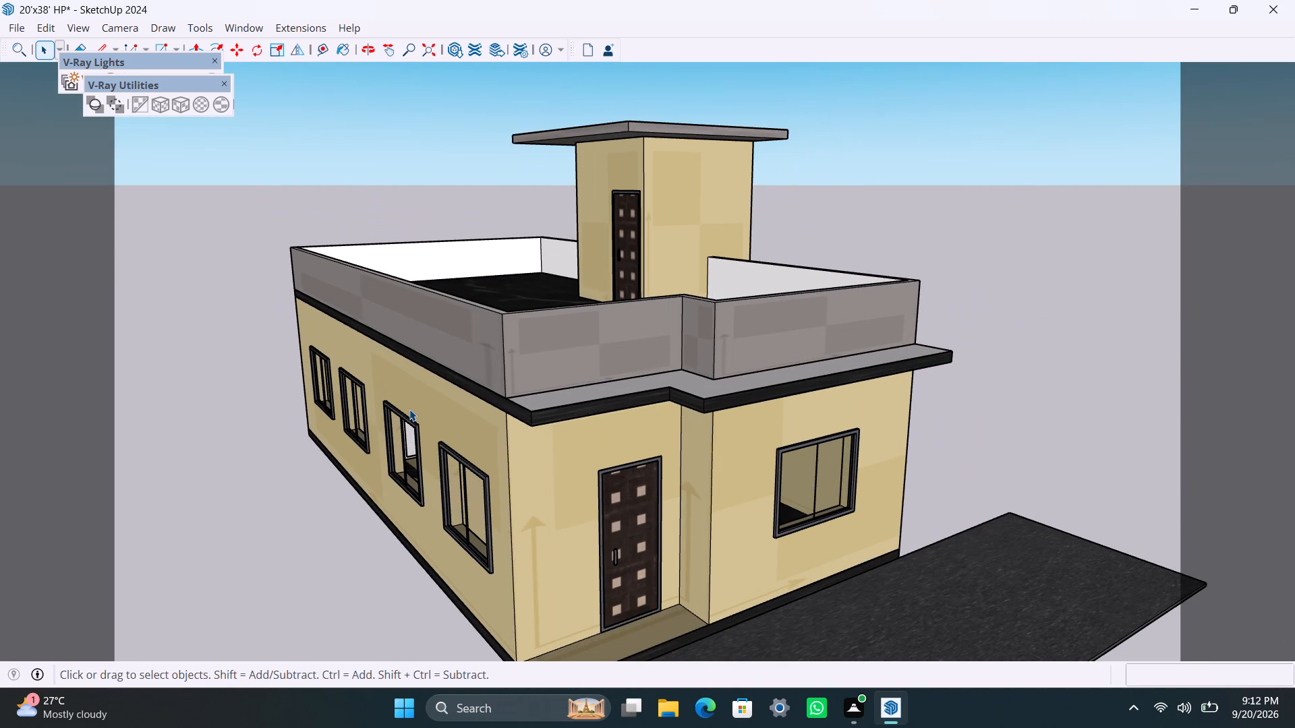
scroll(413, 402, "down", 4)
scroll(478, 487, "up", 4)
middle_click_drag(650, 524, 481, 473)
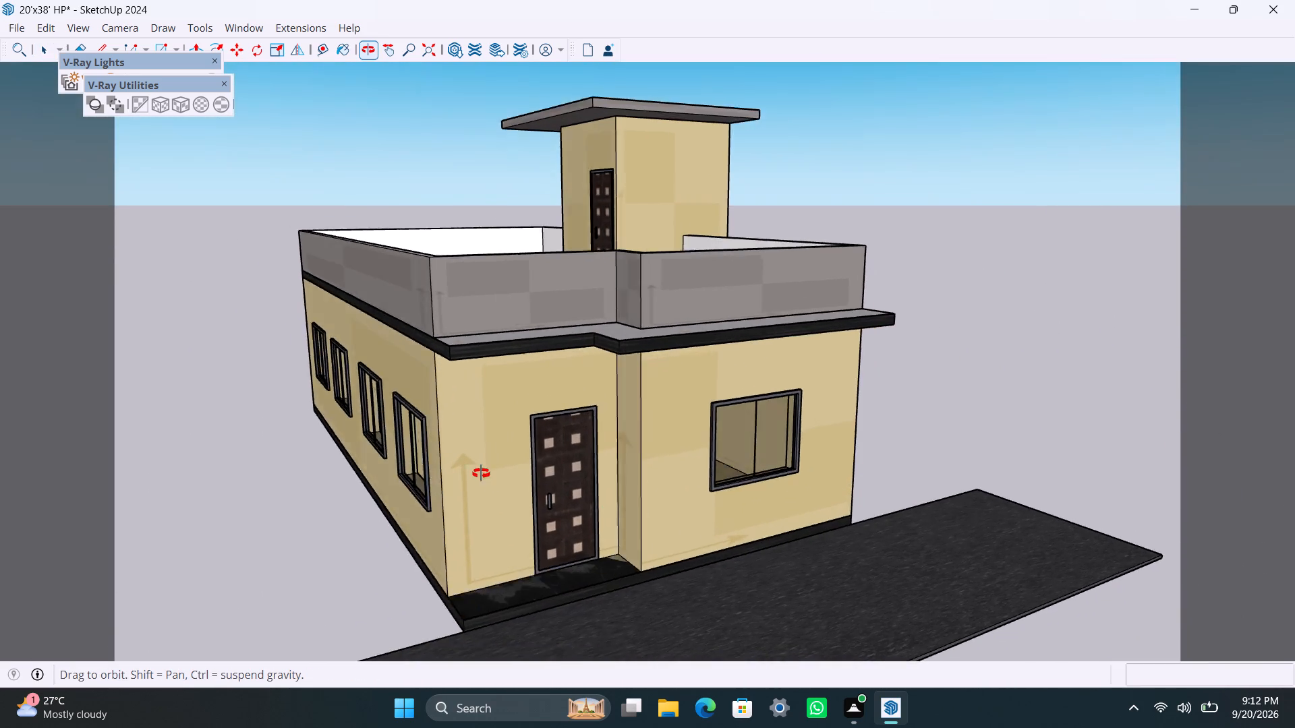
middle_click_drag(481, 473, 194, 425)
scroll(505, 316, "down", 6)
Examine the stair tower, ventilators, windows and parapet on the ventilator side and around its rear corner.
middle_click_drag(766, 430, 407, 669)
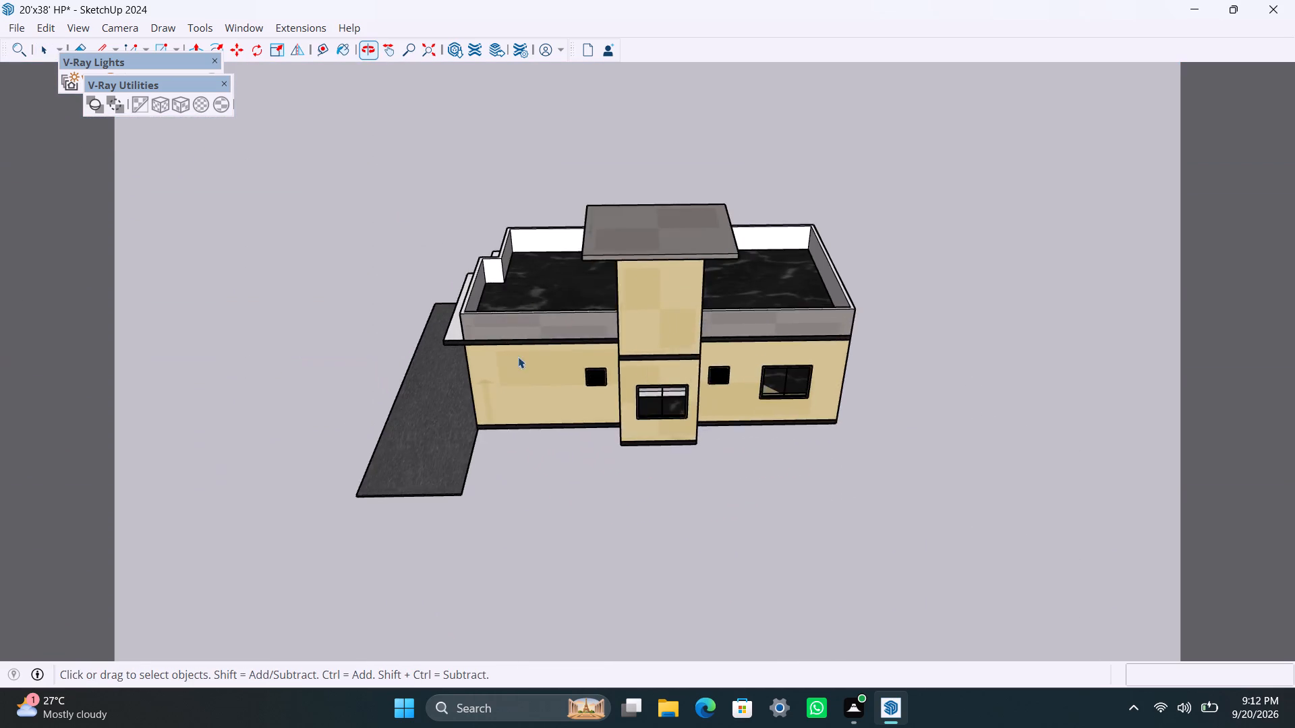
scroll(538, 300, "up", 8)
middle_click_drag(646, 443, 488, 353)
scroll(572, 414, "down", 7)
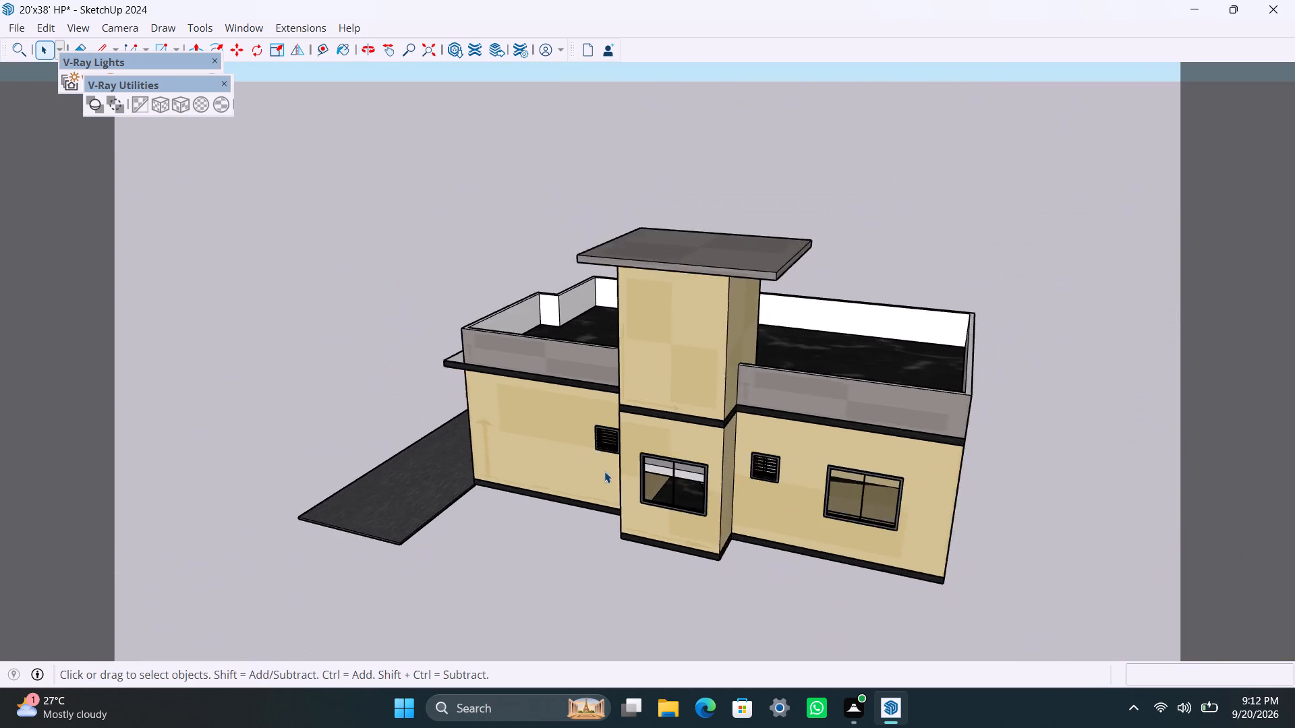
scroll(604, 471, "down", 5)
middle_click_drag(692, 479, 570, 344)
scroll(926, 684, "up", 9)
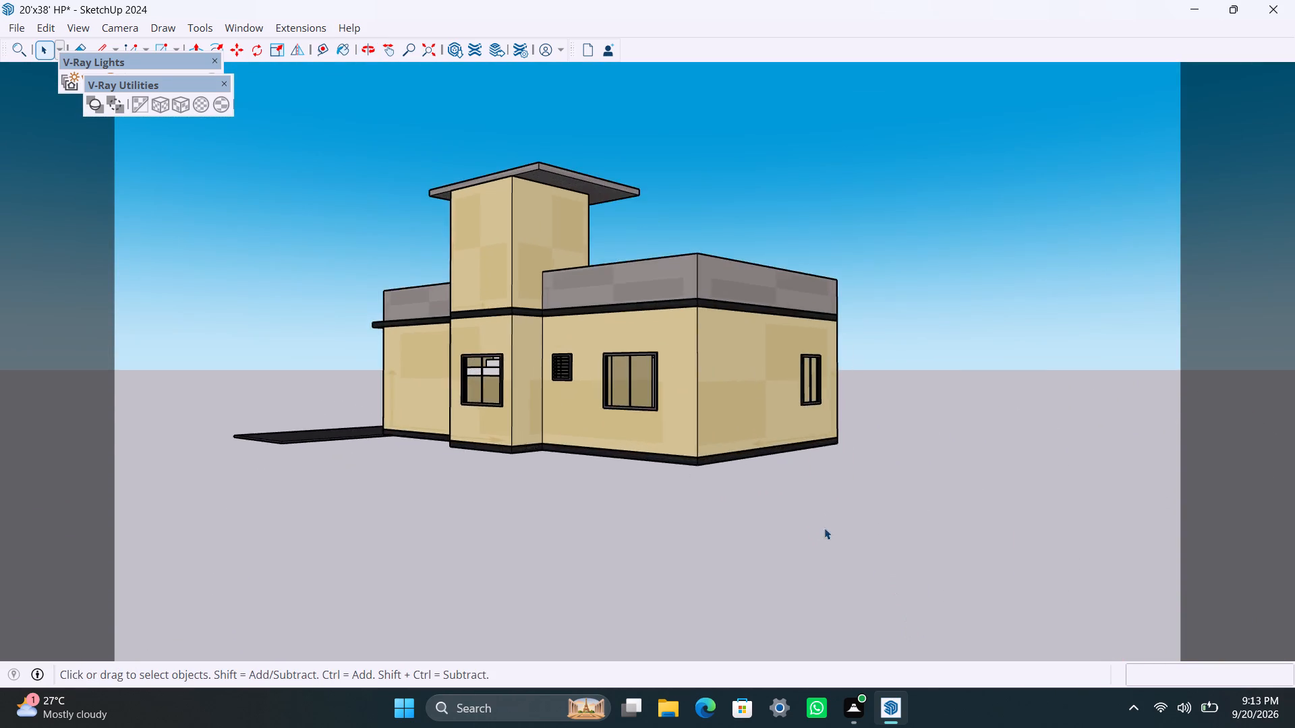
scroll(807, 515, "up", 3)
middle_click_drag(745, 402, 732, 485)
scroll(726, 367, "up", 2)
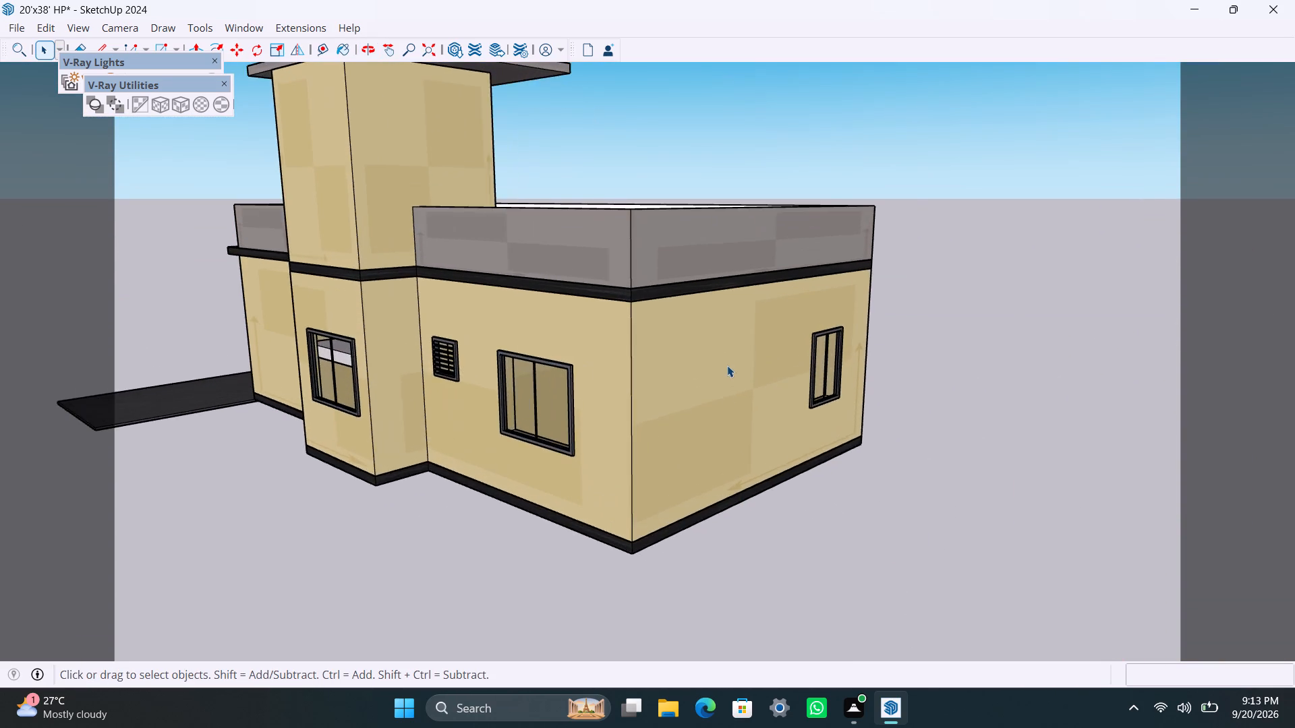
scroll(727, 363, "down", 3)
scroll(712, 339, "up", 2)
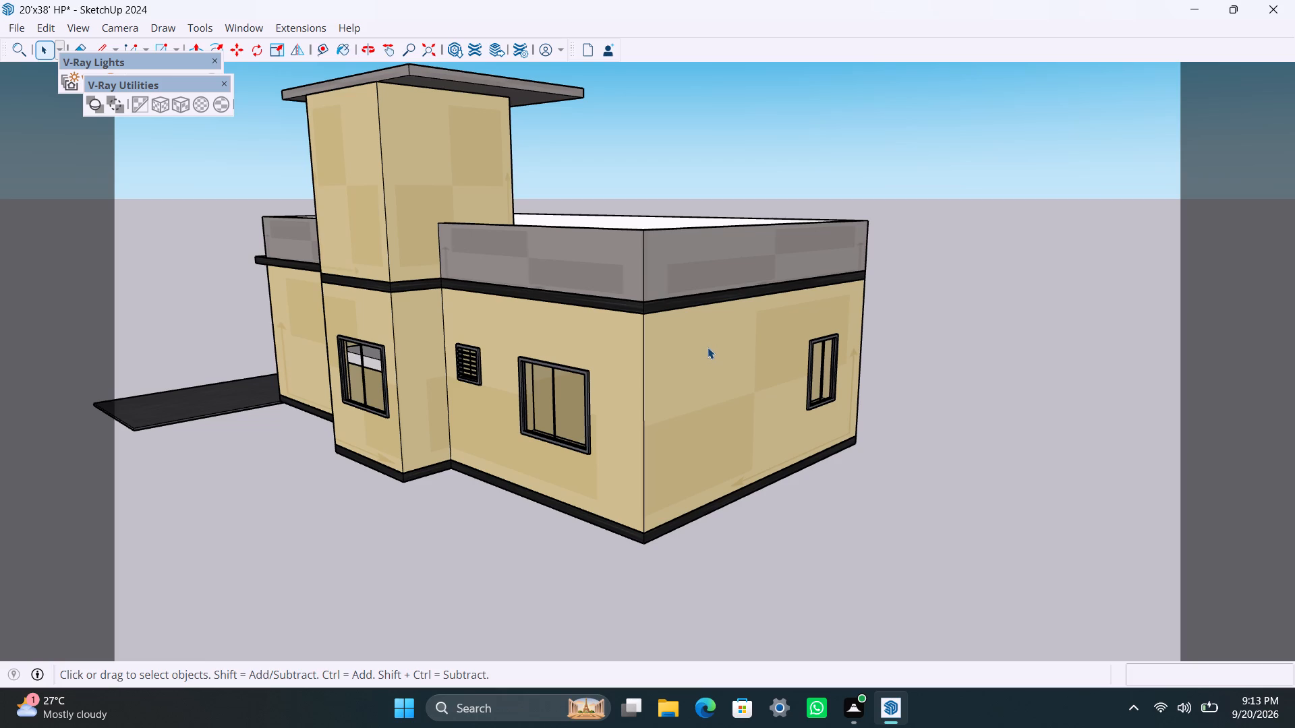
scroll(547, 272, "up", 2)
middle_click_drag(548, 330, 552, 338, "shift")
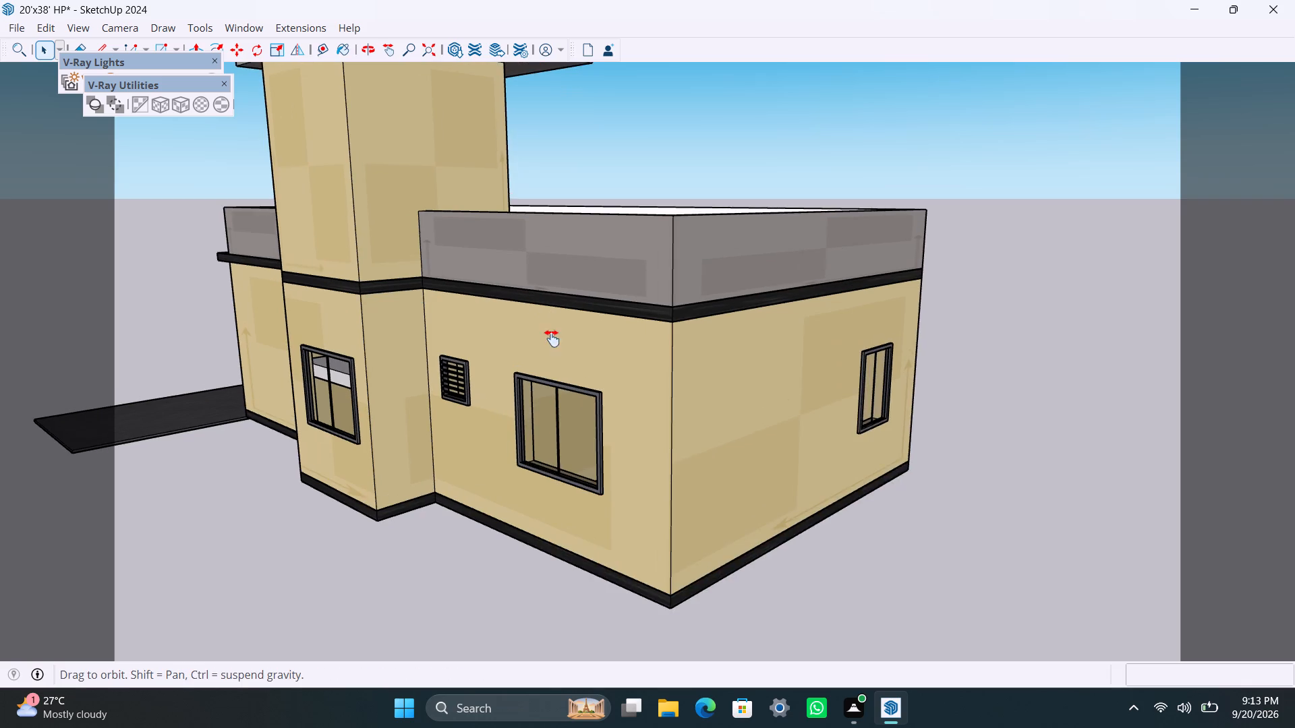
middle_click_drag(552, 338, 672, 464, "shift")
scroll(642, 357, "down", 2)
scroll(639, 357, "up", 1)
scroll(629, 409, "down", 3)
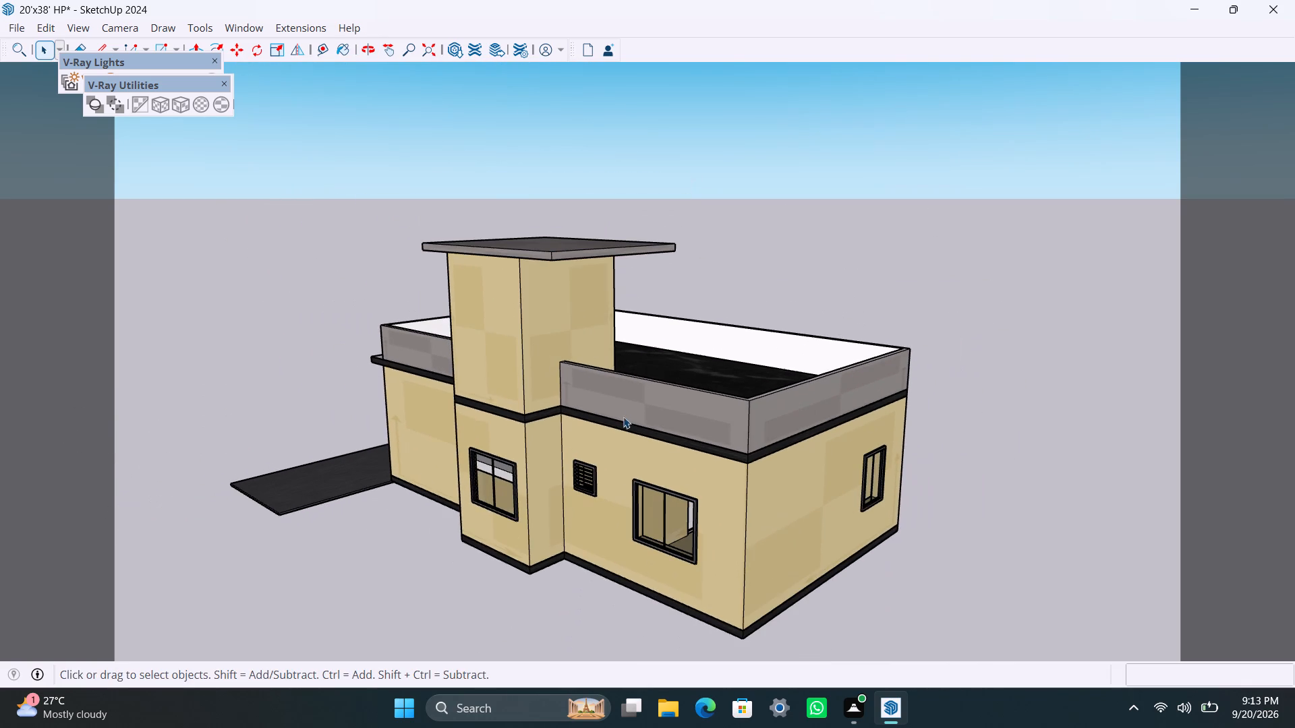
scroll(1079, 436, "down", 1)
Examine the terrace floor, inner parapet faces and stair tower from above the rear wall.
middle_click_drag(985, 521, 403, 503)
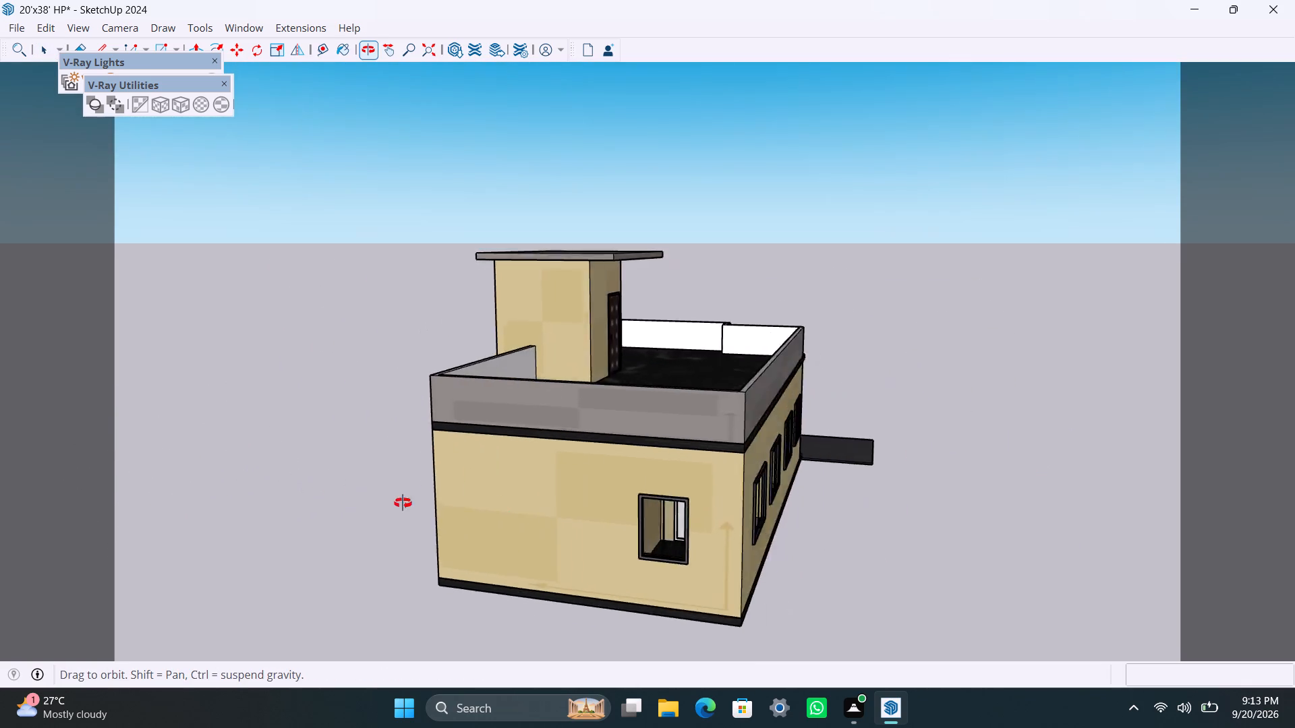
middle_click_drag(403, 503, 178, 450)
scroll(298, 395, "up", 3)
middle_click_drag(382, 413, 647, 590)
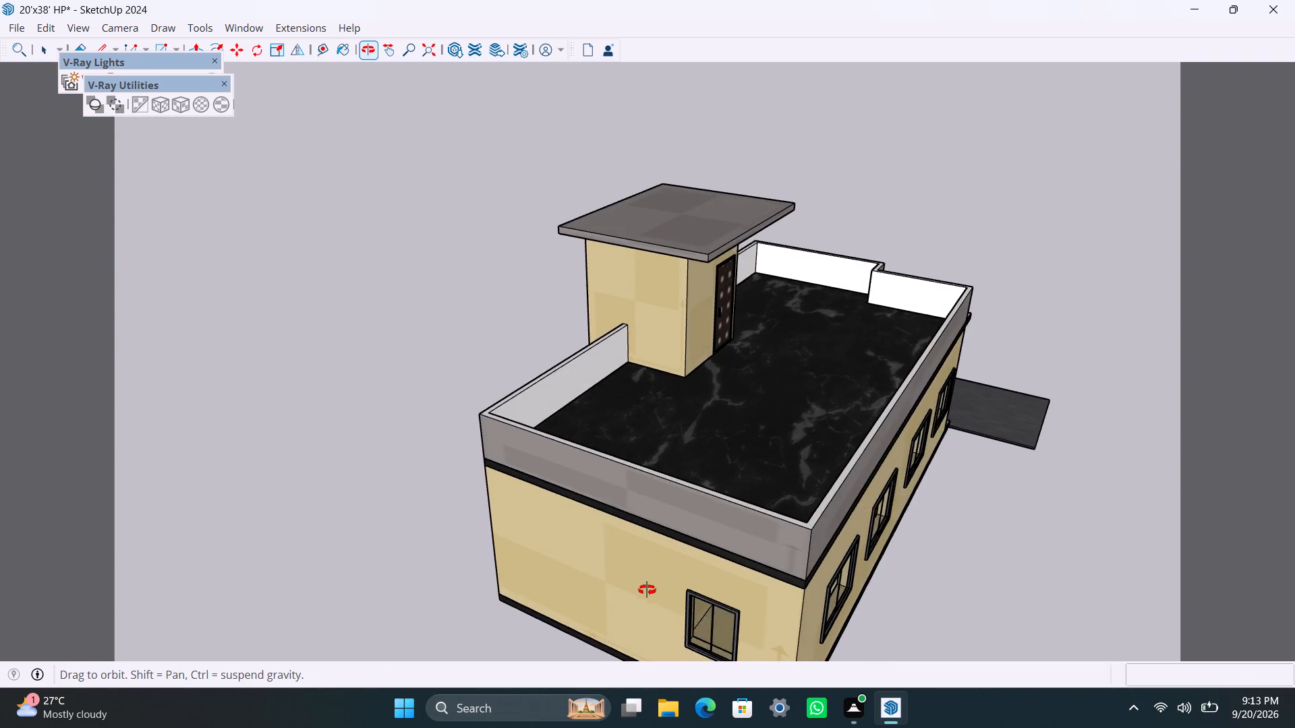
middle_click_drag(647, 590, 529, 588)
scroll(691, 347, "down", 5)
scroll(683, 348, "up", 4)
middle_click_drag(647, 418, 627, 490)
scroll(627, 495, "up", 1)
left_click(952, 198)
scroll(693, 473, "down", 5)
scroll(671, 474, "up", 3)
scroll(670, 476, "down", 4)
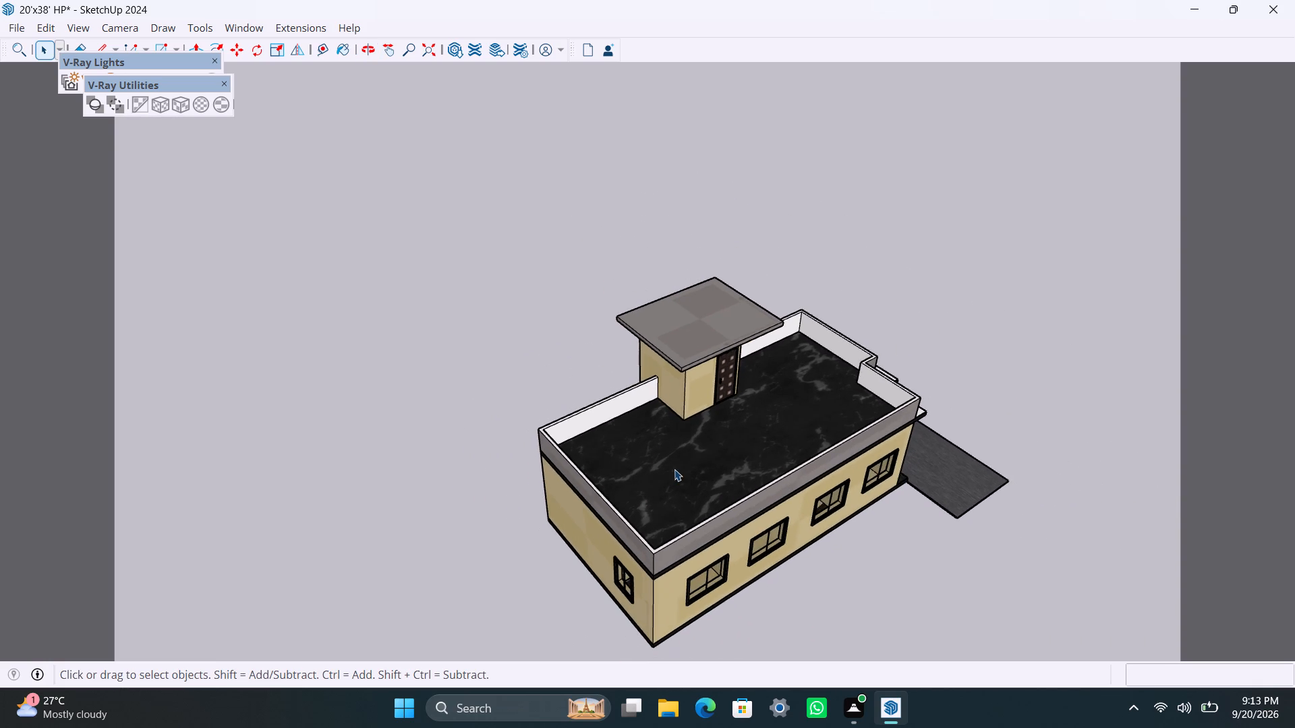
Examine the terrace, stair tower door and outer walls from above the rear corner on the four-window side.
middle_click_drag(674, 468, 614, 394, "shift")
scroll(613, 393, "up", 7)
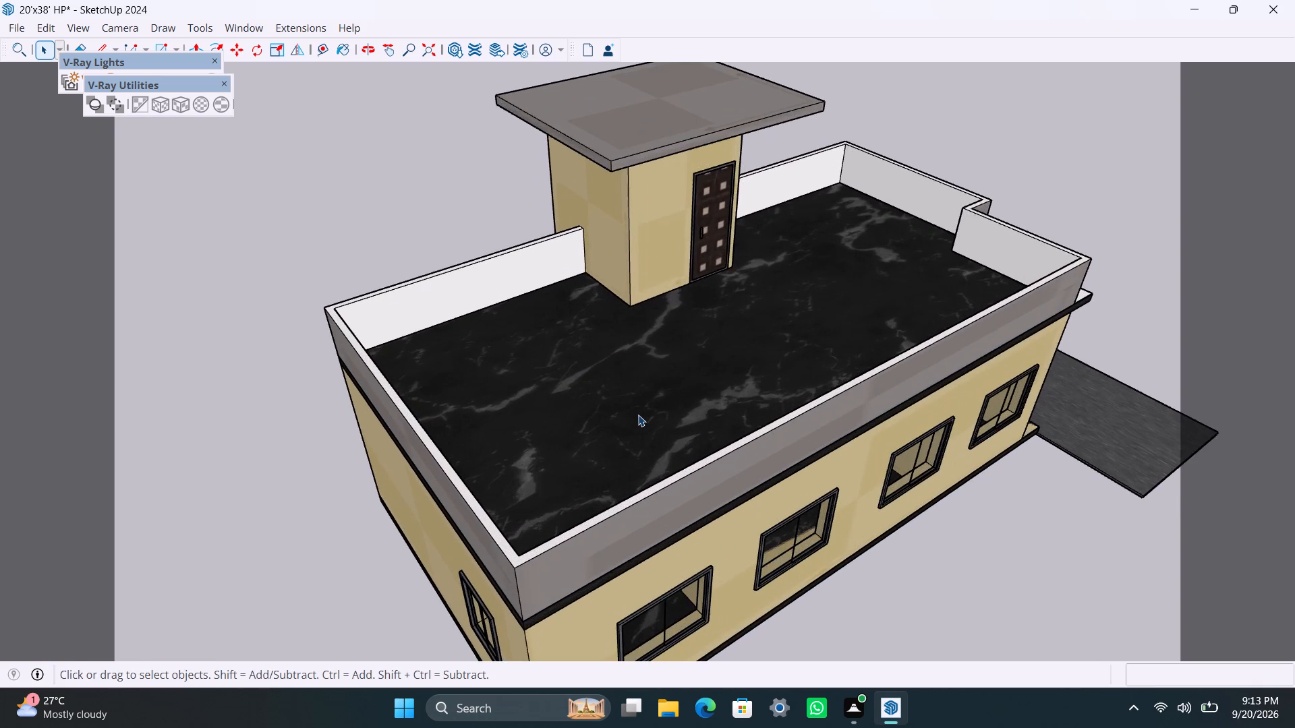
scroll(638, 415, "down", 2)
scroll(635, 402, "up", 1)
middle_click_drag(633, 437, 595, 388)
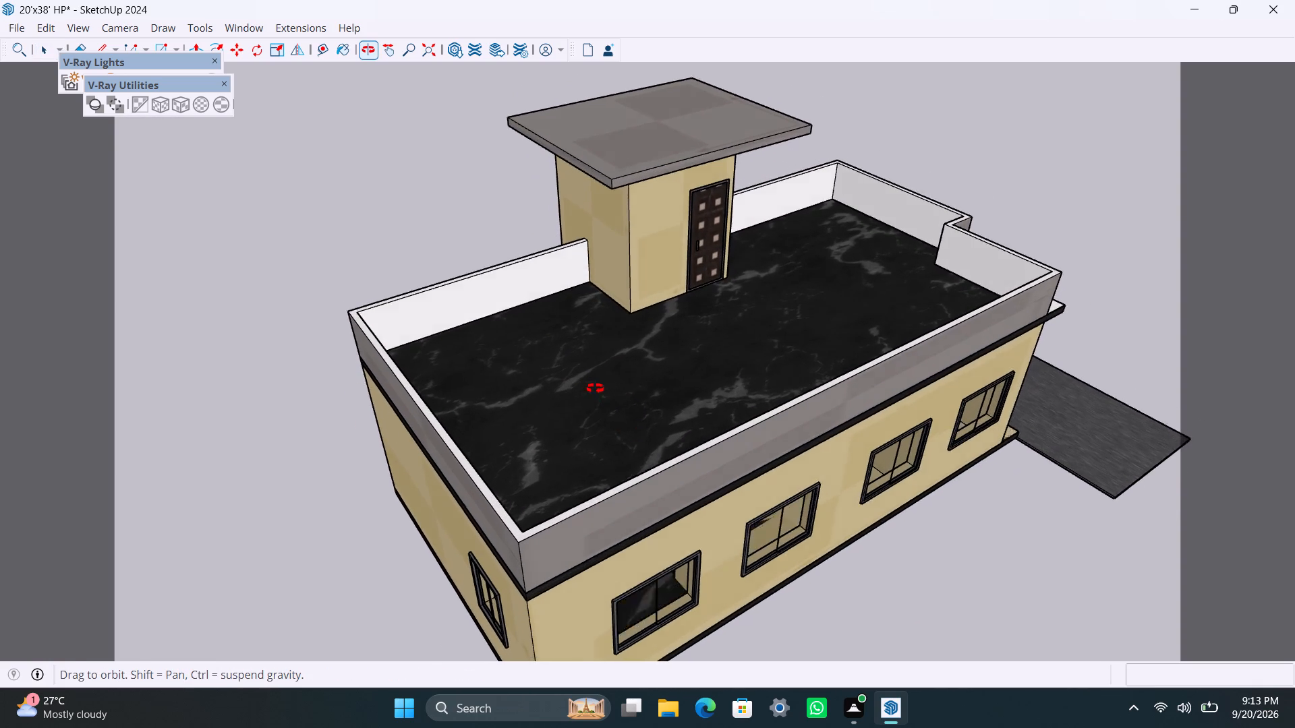
middle_click_drag(595, 388, 676, 363)
scroll(677, 363, "down", 3)
scroll(678, 363, "up", 2)
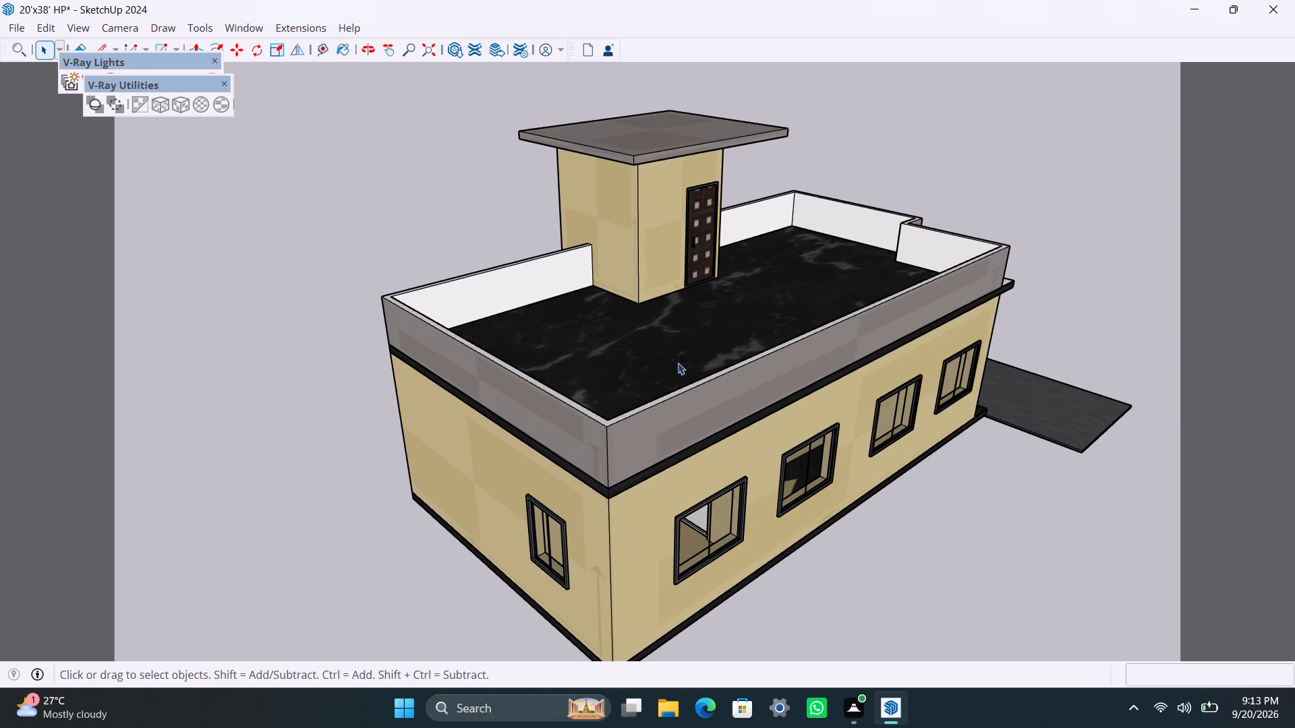
scroll(704, 387, "down", 5)
scroll(668, 360, "up", 8)
scroll(657, 342, "down", 8)
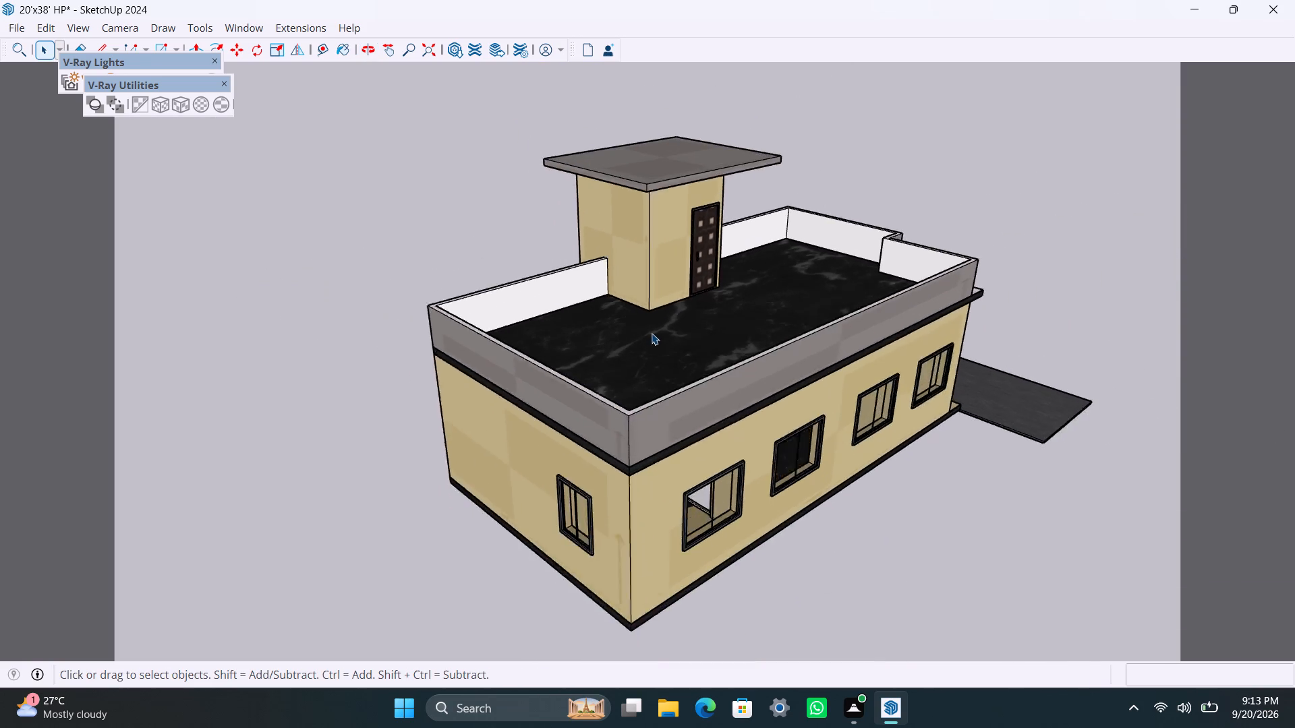
Examine the four-window side, then the entrance facade, porch and road around the entrance-side front corner.
middle_click_drag(651, 333, 385, 345)
scroll(440, 369, "up", 4)
middle_click_drag(856, 295, 674, 299)
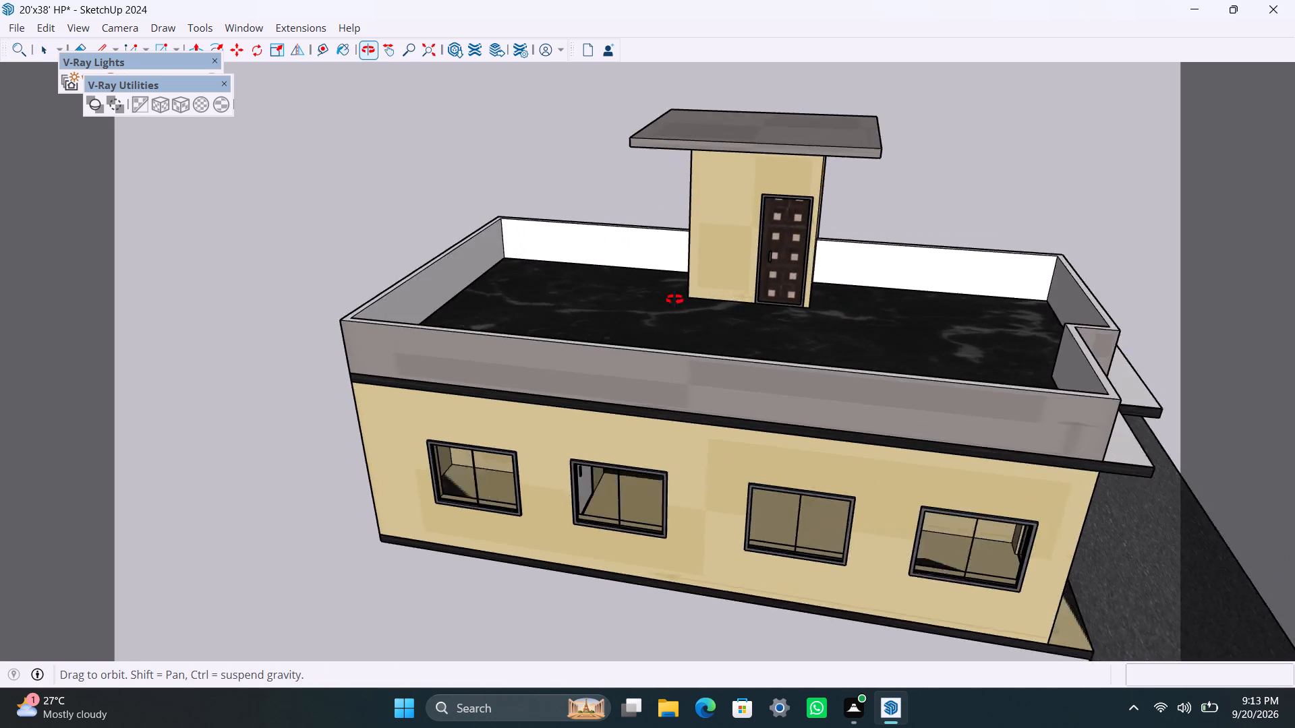
middle_click_drag(674, 299, 468, 313)
scroll(503, 326, "down", 6)
scroll(580, 389, "down", 2)
scroll(629, 528, "up", 3)
middle_click_drag(631, 530, 739, 480)
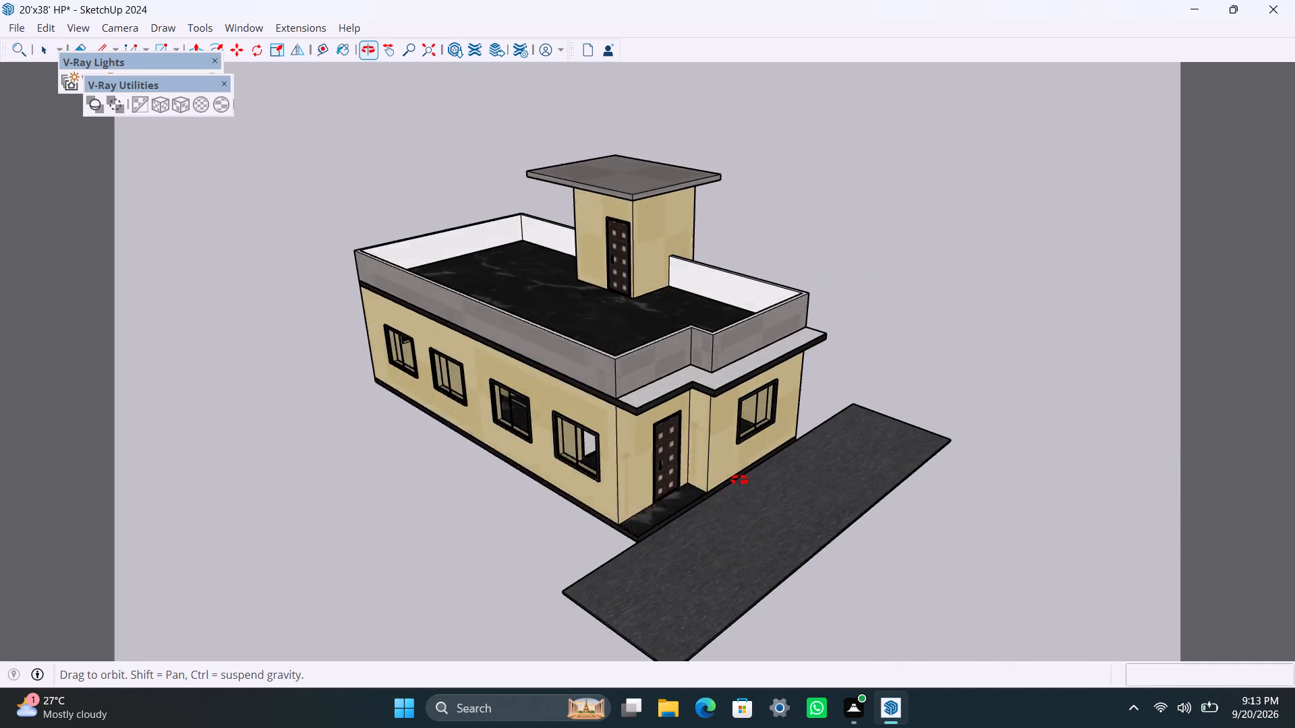
middle_click_drag(739, 480, 676, 453)
scroll(672, 386, "up", 4)
scroll(672, 385, "down", 2)
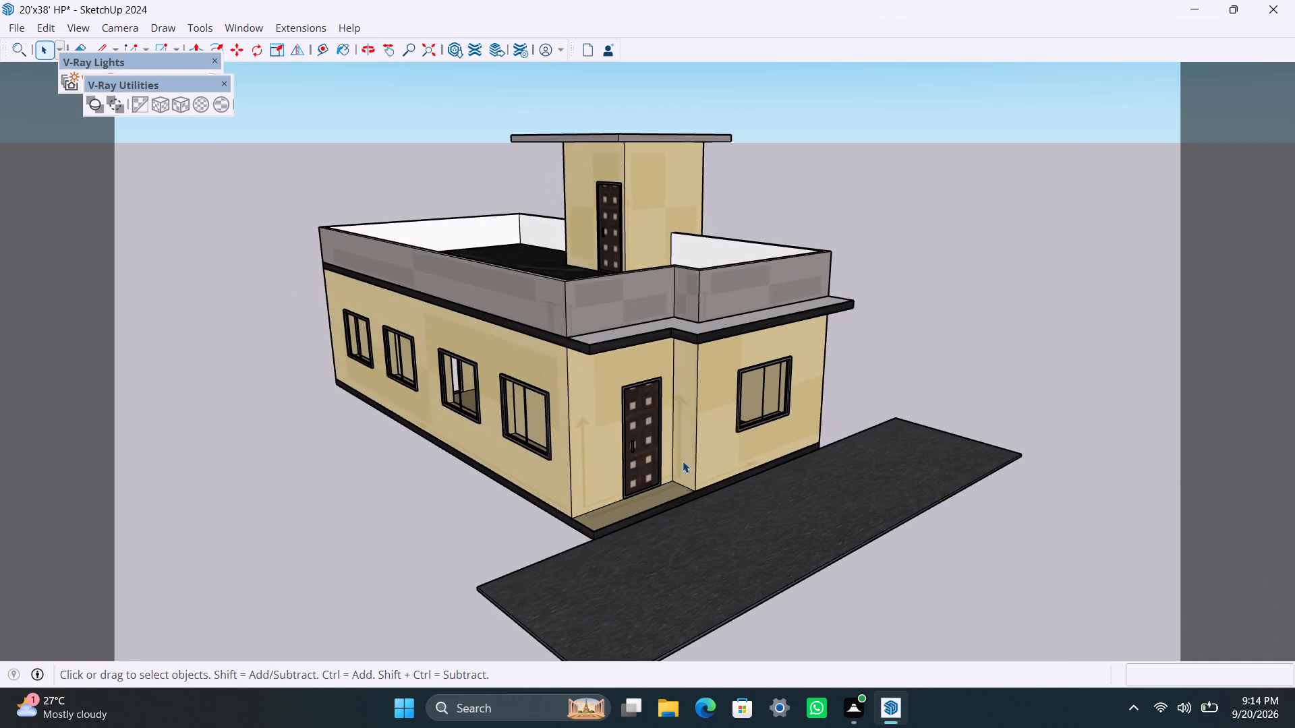
scroll(685, 469, "up", 2)
scroll(685, 464, "down", 3)
scroll(685, 462, "up", 2)
middle_click_drag(685, 460, 664, 444)
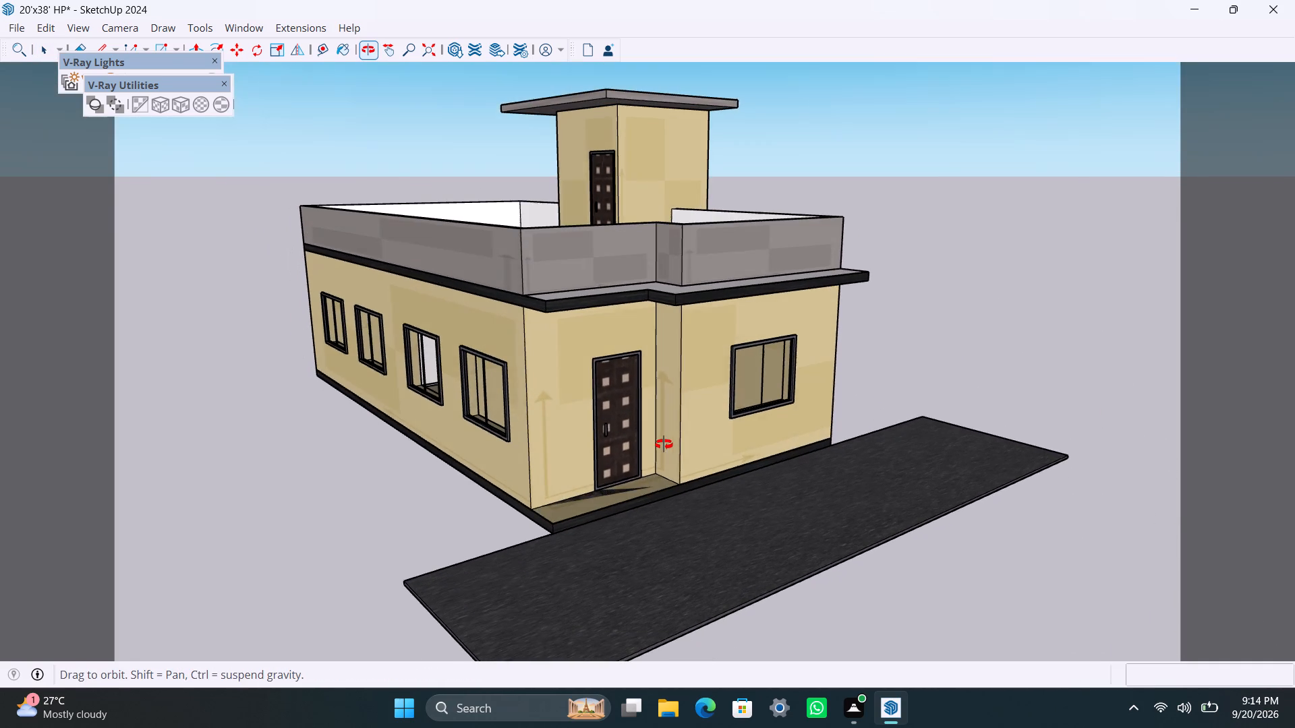
middle_click_drag(664, 444, 703, 442)
scroll(690, 363, "down", 4)
middle_click_drag(699, 397, 778, 475)
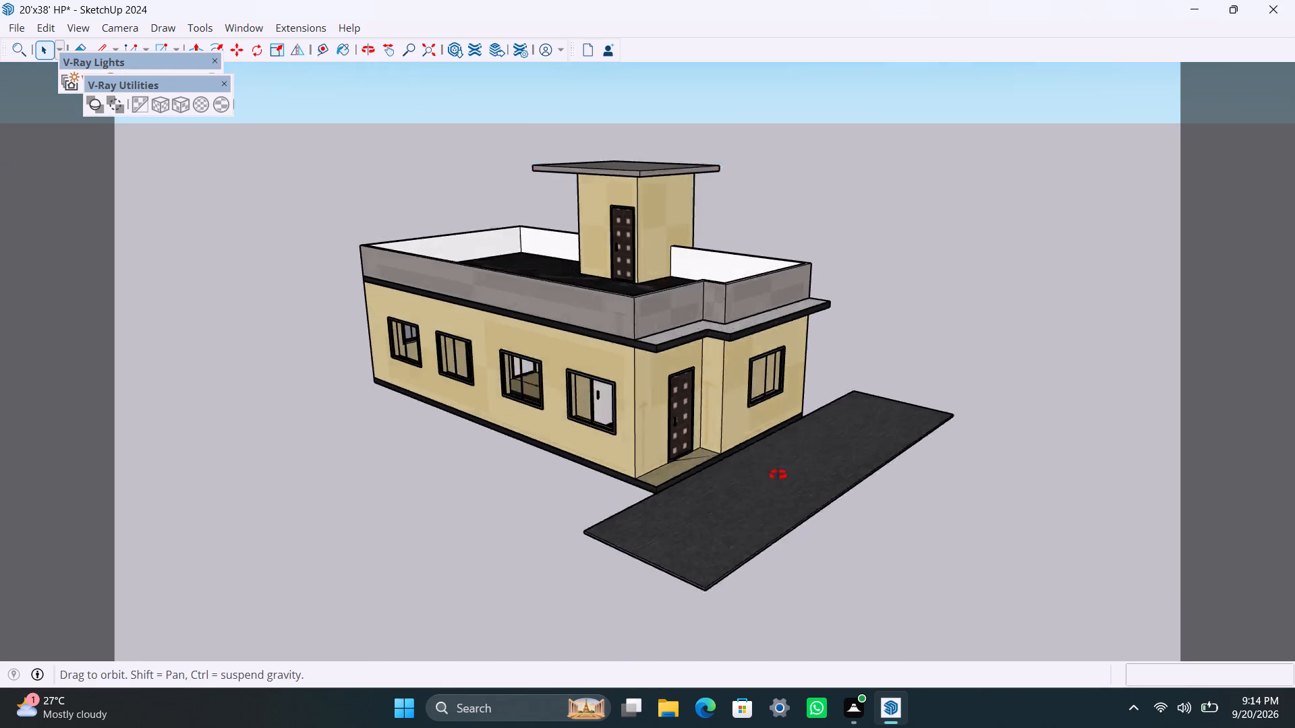
Examine the stair tower roof slab, side parapet and terrace floor from above the ventilator-side rear corner.
middle_click_drag(778, 475, 1058, 639)
scroll(188, 378, "down", 4)
middle_click_drag(233, 380, 845, 333)
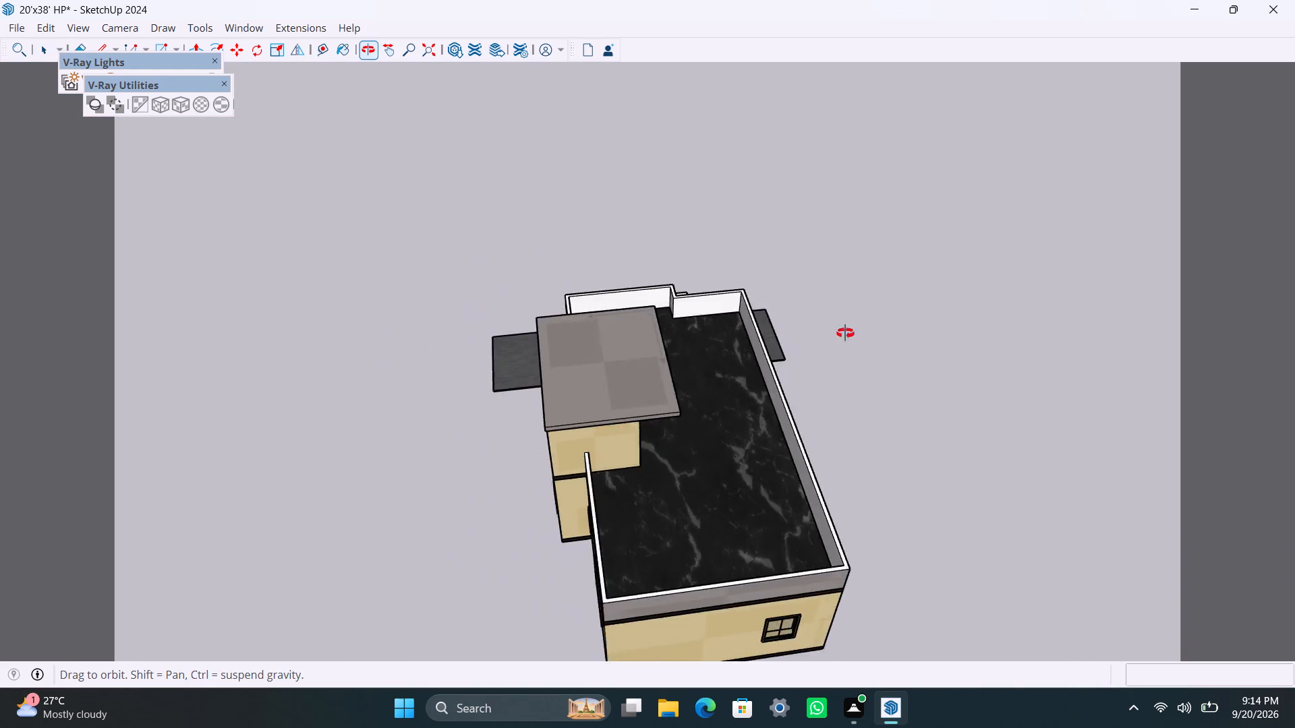
middle_click_drag(845, 333, 957, 313)
scroll(612, 502, "up", 7)
scroll(825, 454, "down", 4)
scroll(825, 454, "up", 3)
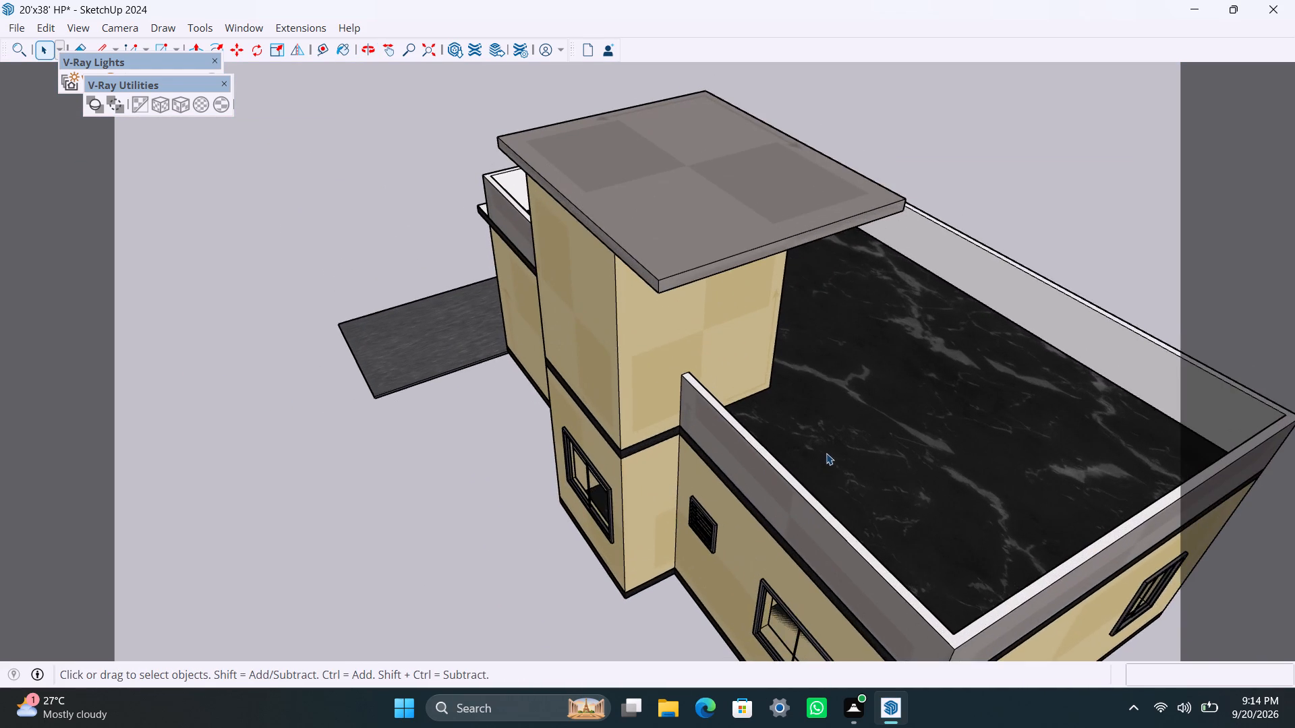
scroll(827, 453, "up", 3)
scroll(827, 453, "down", 6)
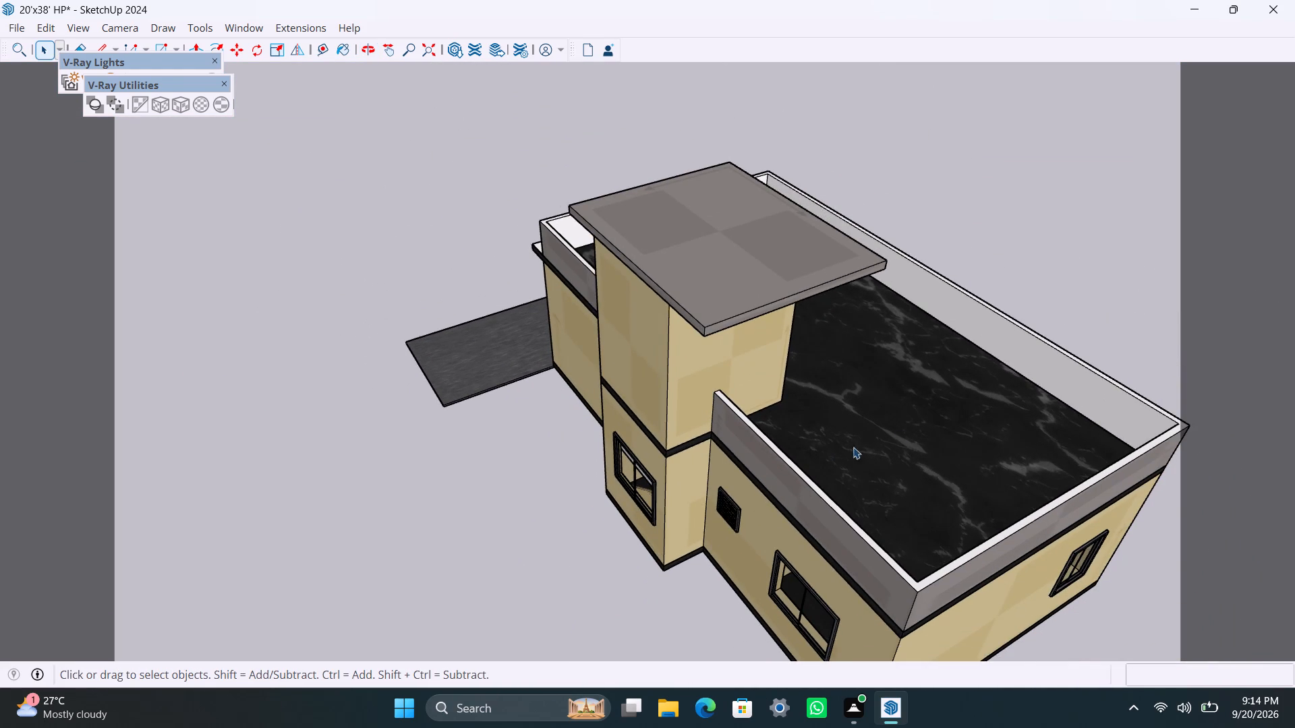
scroll(918, 427, "down", 3)
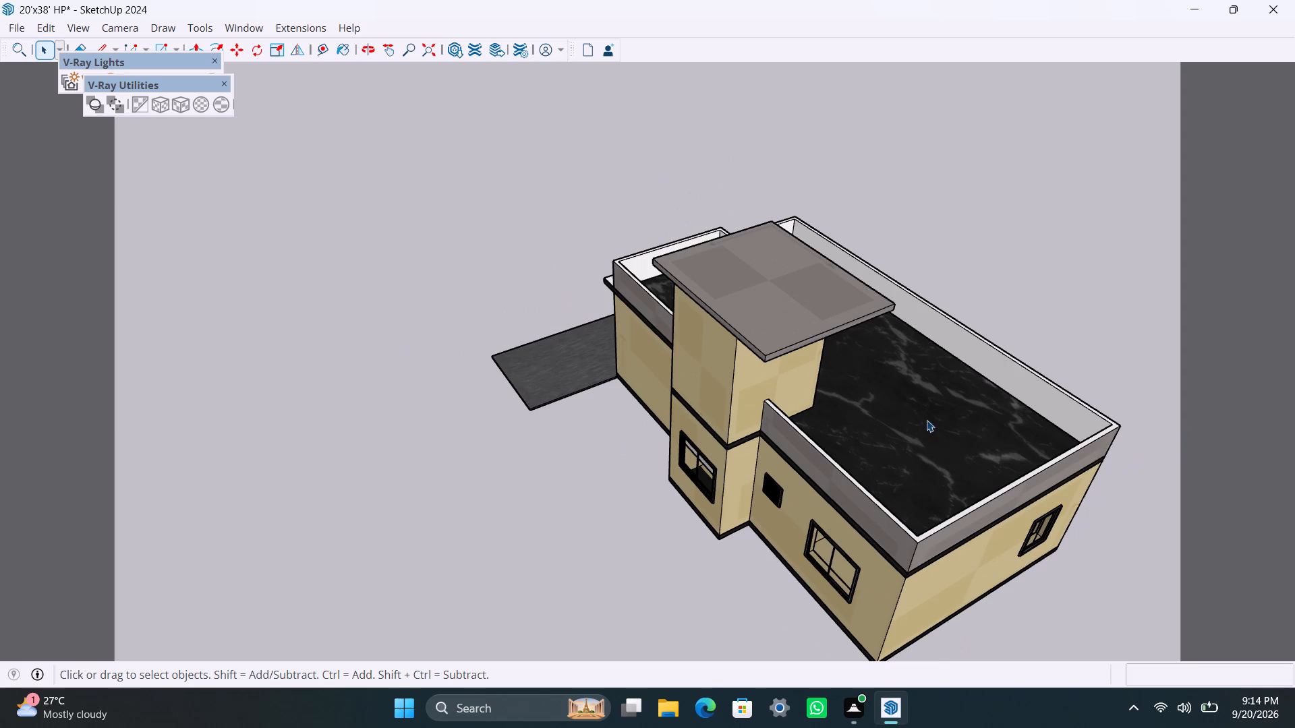
scroll(931, 429, "down", 1)
scroll(955, 462, "up", 8)
scroll(932, 433, "down", 6)
Examine the terrace floor, stair tower door and parapet from above the four-window side.
middle_click_drag(927, 446, 257, 465)
scroll(717, 417, "down", 4)
scroll(638, 421, "up", 4)
scroll(575, 495, "up", 2)
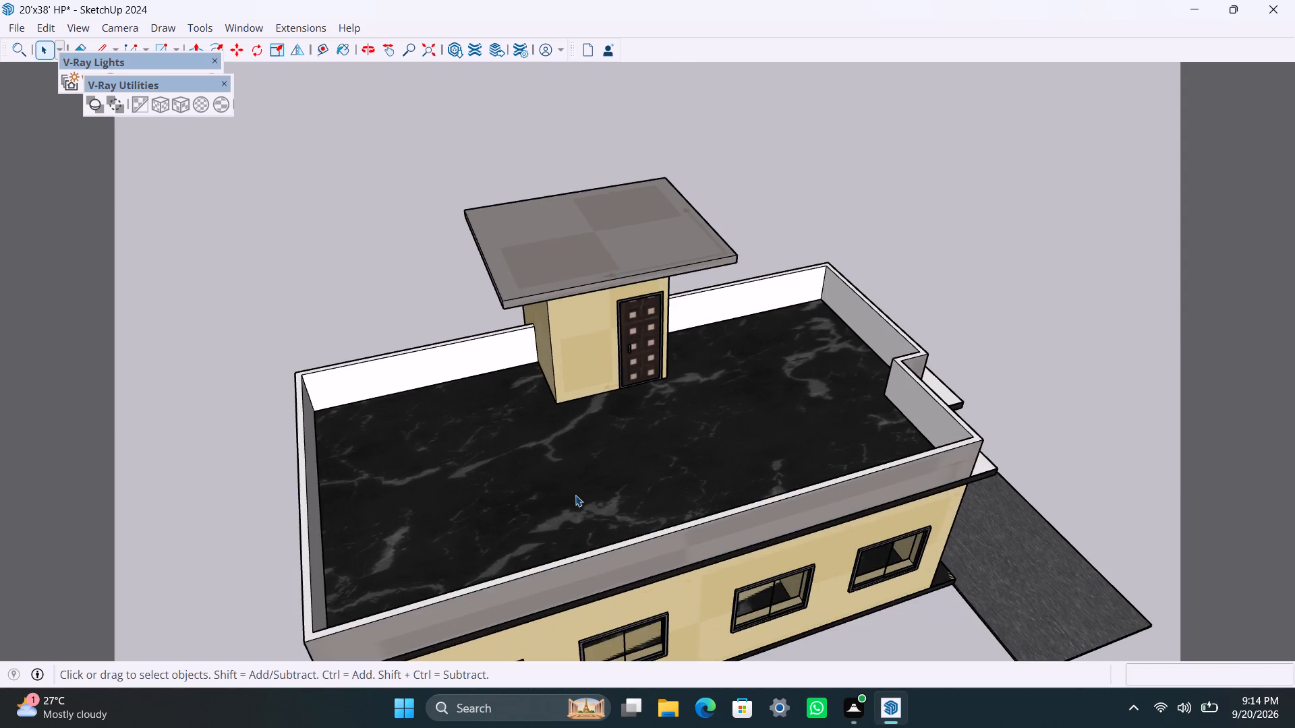
scroll(575, 495, "up", 1)
scroll(573, 449, "down", 4)
scroll(583, 446, "up", 2)
scroll(583, 446, "down", 4)
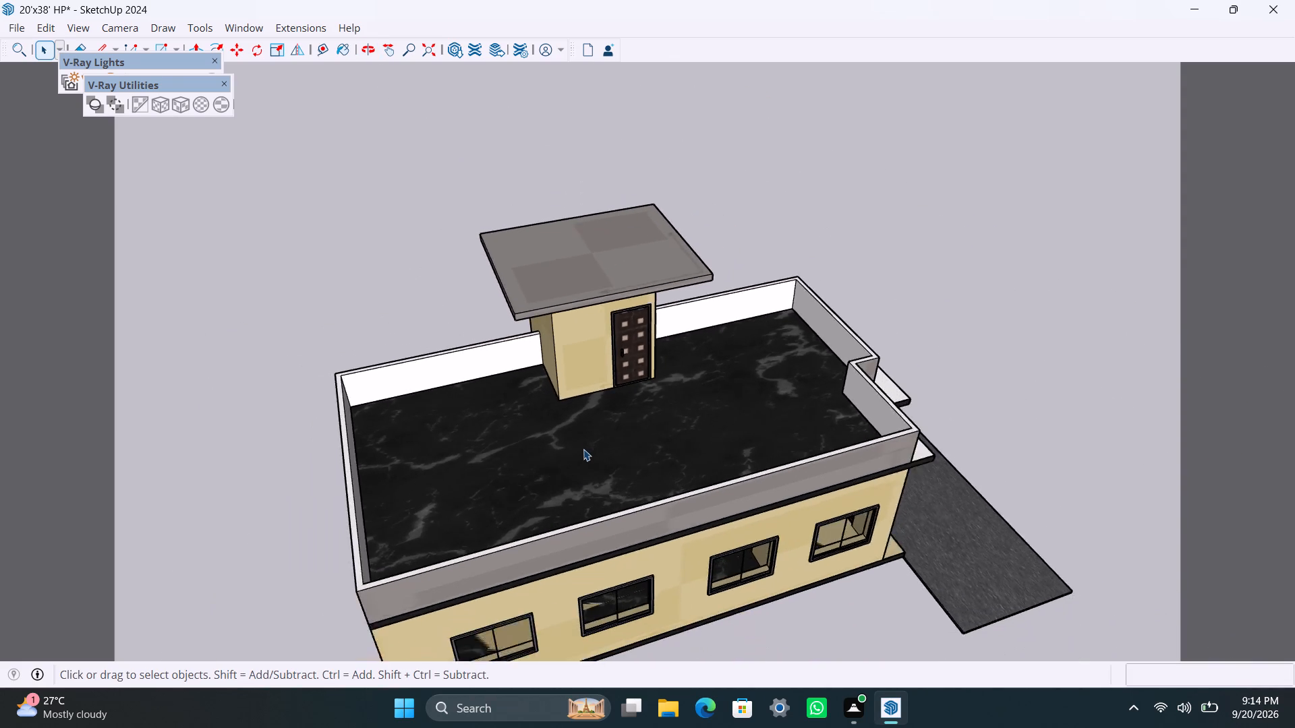
Examine the terrace, stepped front parapet, slab projection and stair tower from above the entrance-side front corner.
middle_click_drag(604, 445, 229, 493)
scroll(594, 515, "up", 3)
scroll(725, 515, "down", 4)
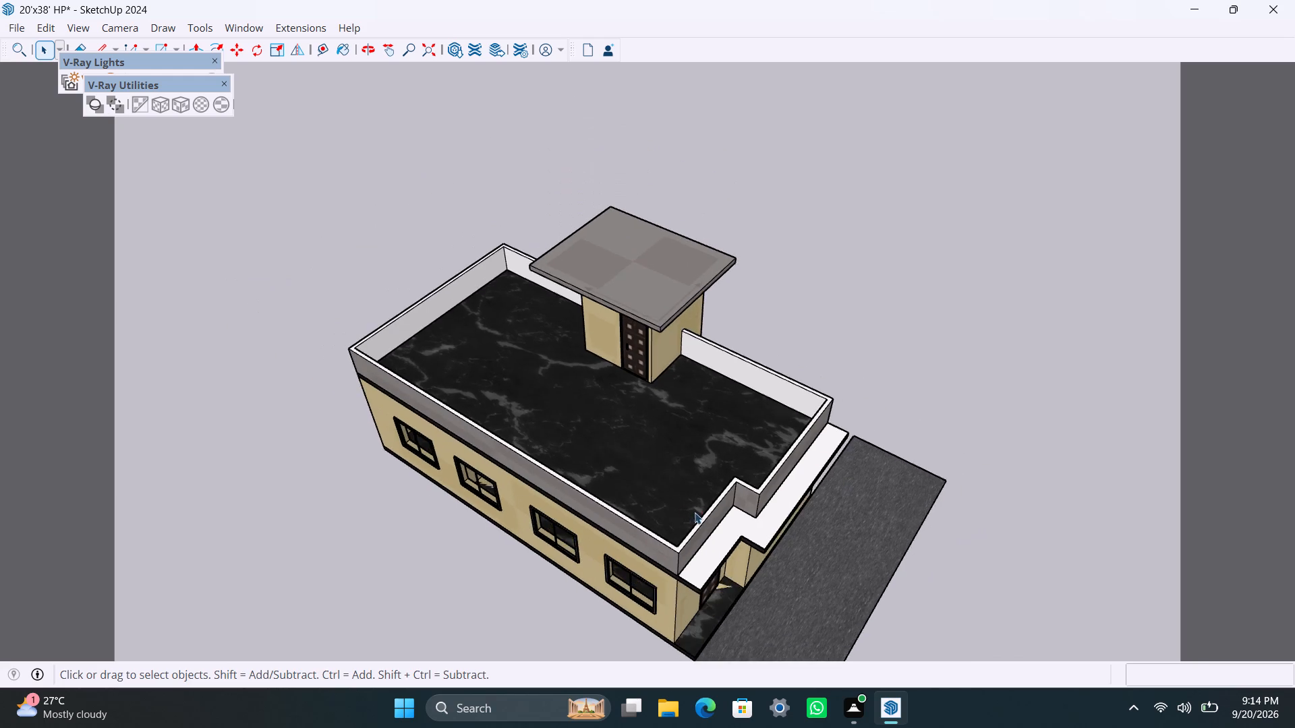
middle_click_drag(695, 512, 628, 481)
scroll(650, 452, "down", 3)
middle_click_drag(651, 451, 674, 383)
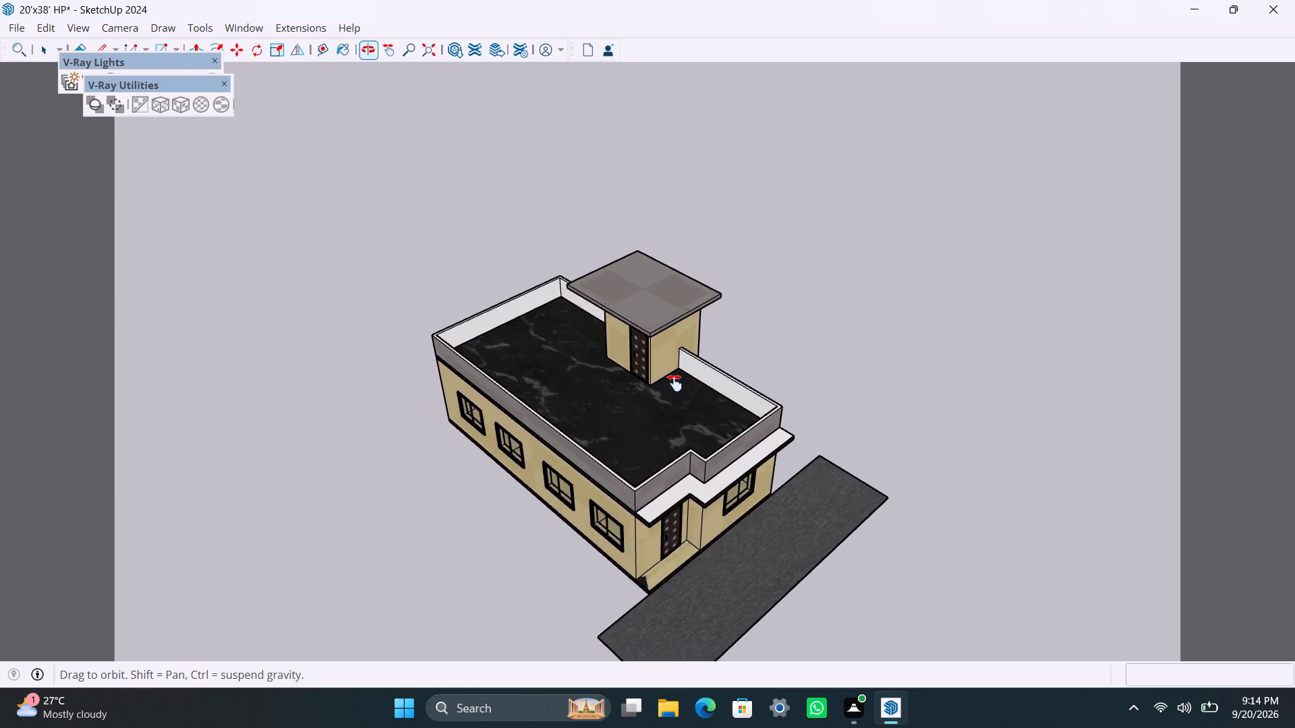
middle_click_drag(674, 383, 709, 313)
scroll(710, 321, "up", 4)
scroll(749, 223, "up", 3)
middle_click_drag(747, 218, 755, 181)
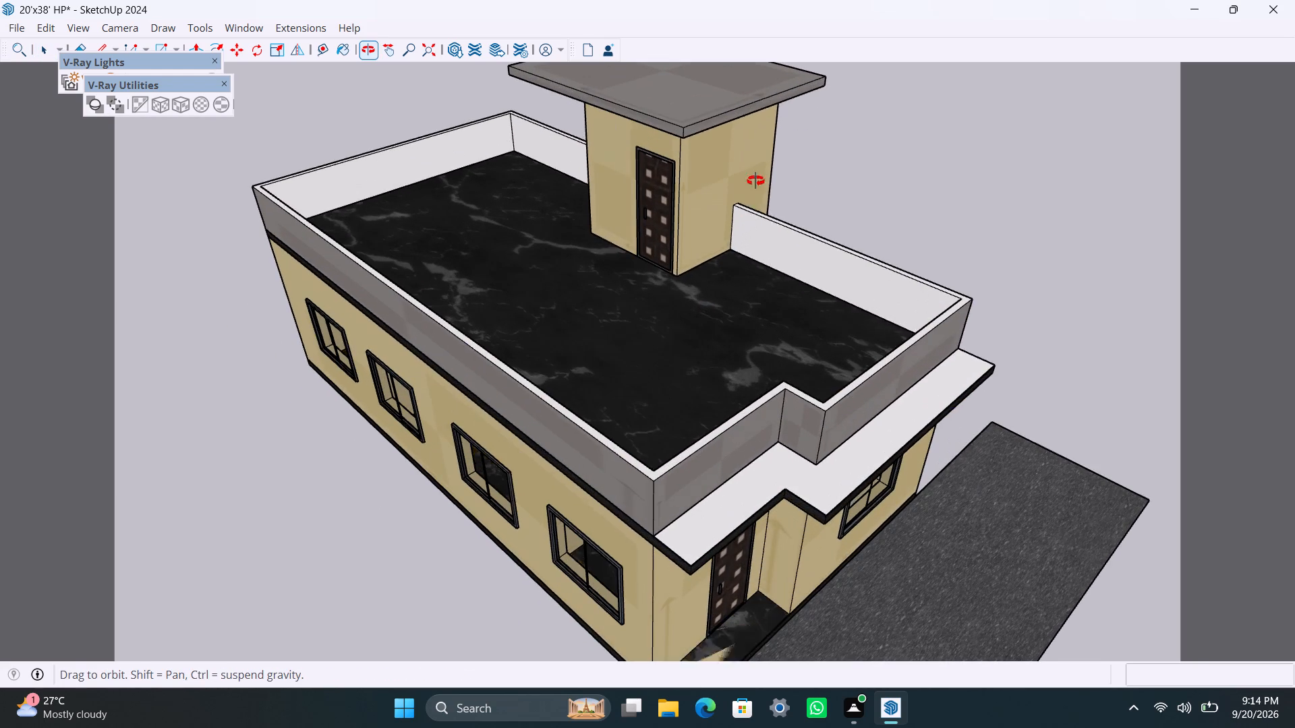
Examine the four-window side, entrance facade, stepped parapet and stair tower from the entrance-side front corner, down to near eye level.
middle_click_drag(755, 181, 761, 113)
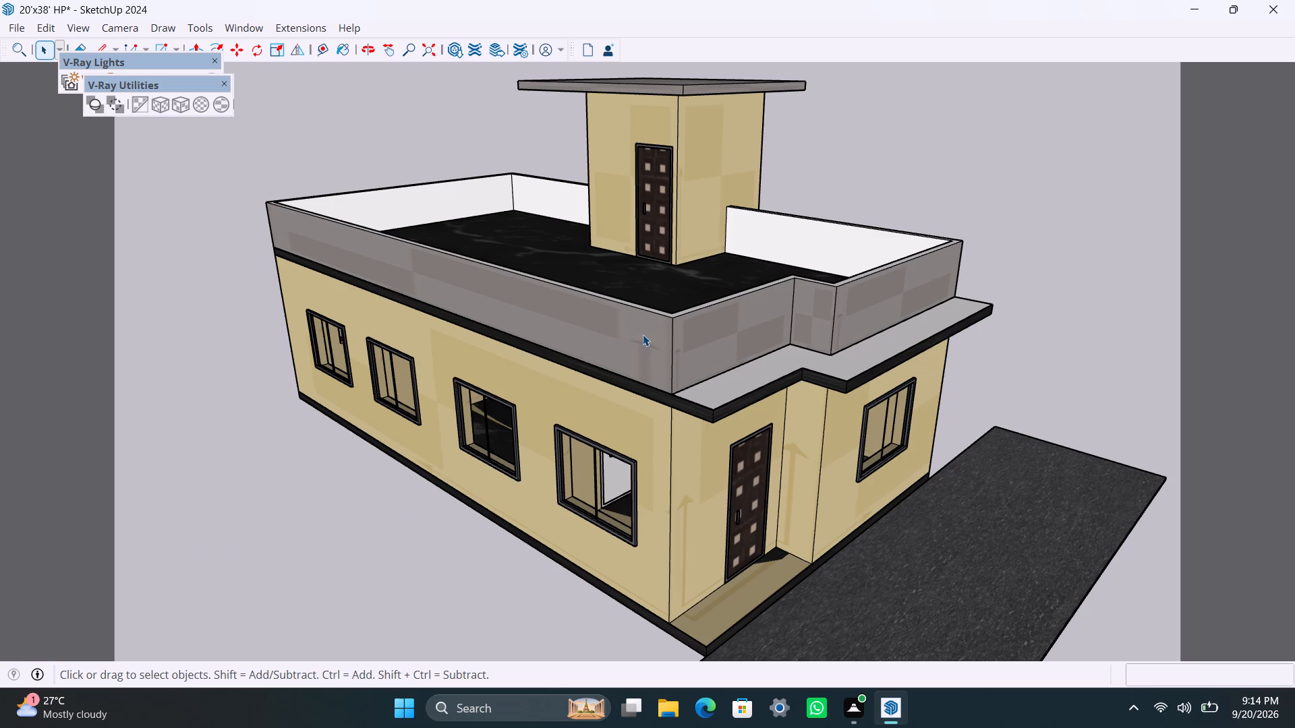
scroll(643, 334, "down", 4)
scroll(645, 334, "up", 4)
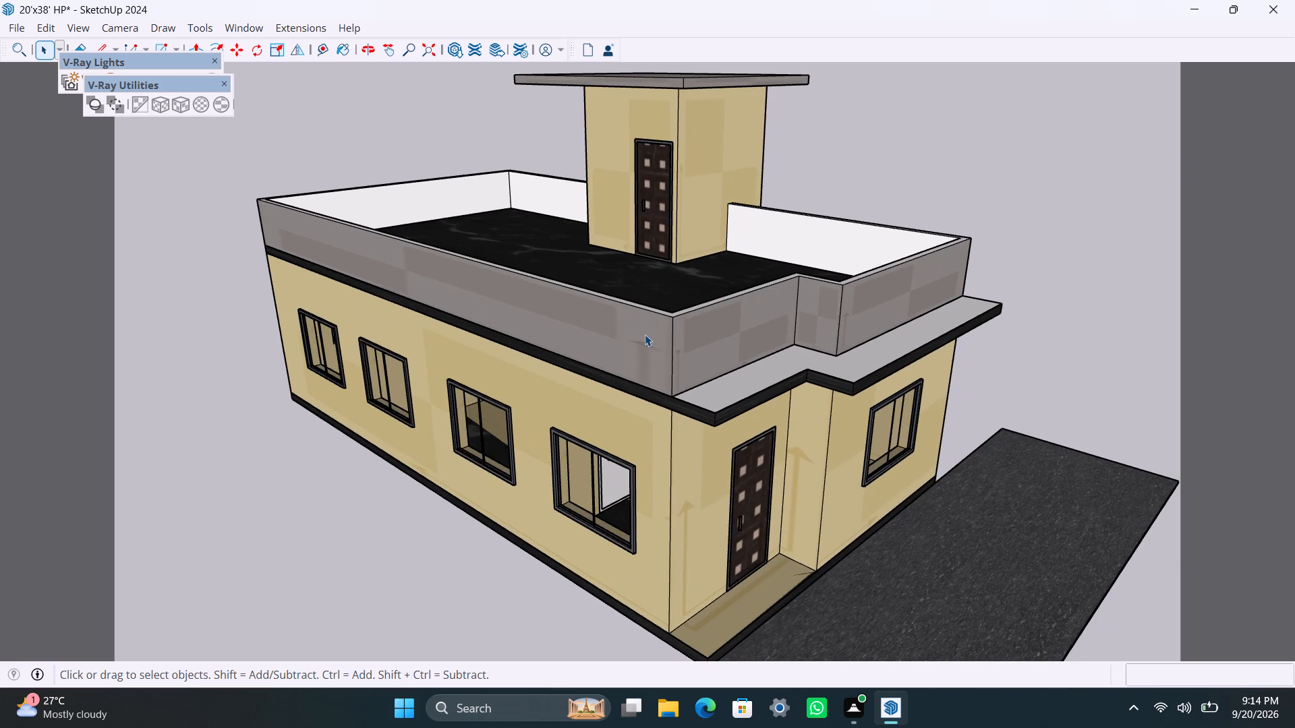
scroll(645, 334, "up", 3)
scroll(645, 334, "down", 4)
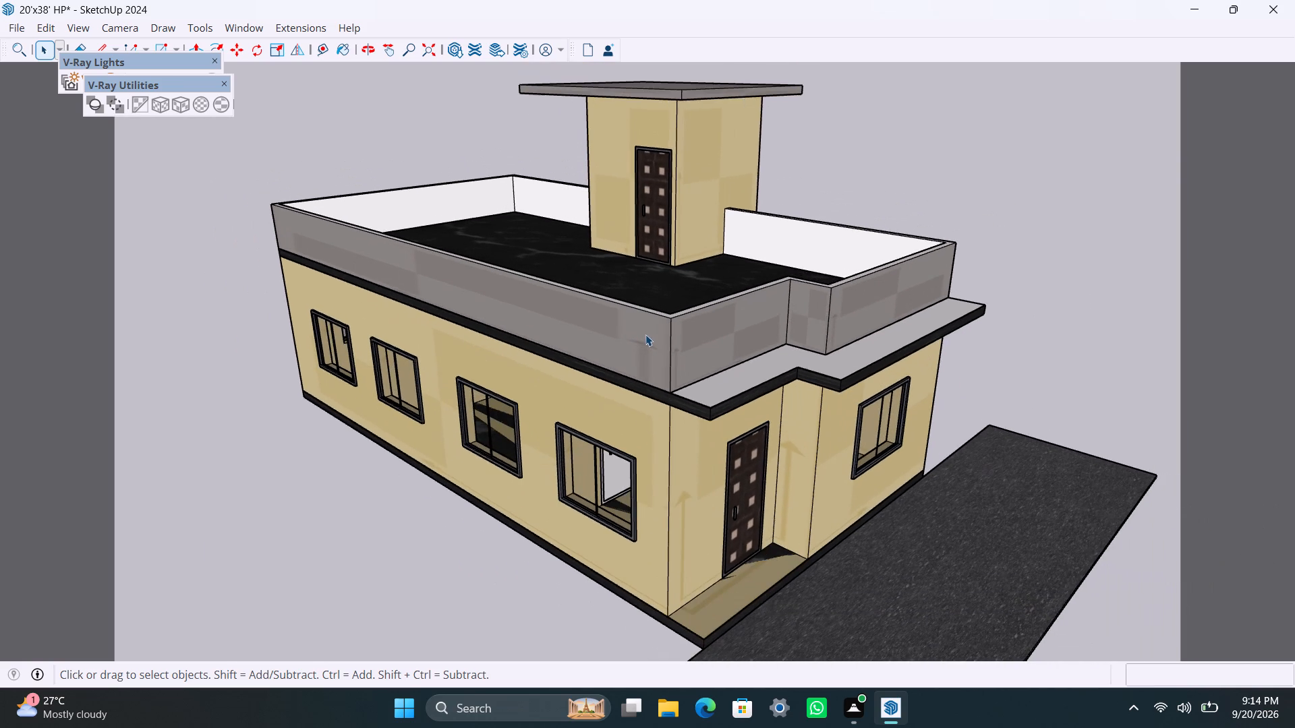
scroll(645, 334, "up", 1)
scroll(645, 334, "down", 5)
scroll(646, 336, "up", 1)
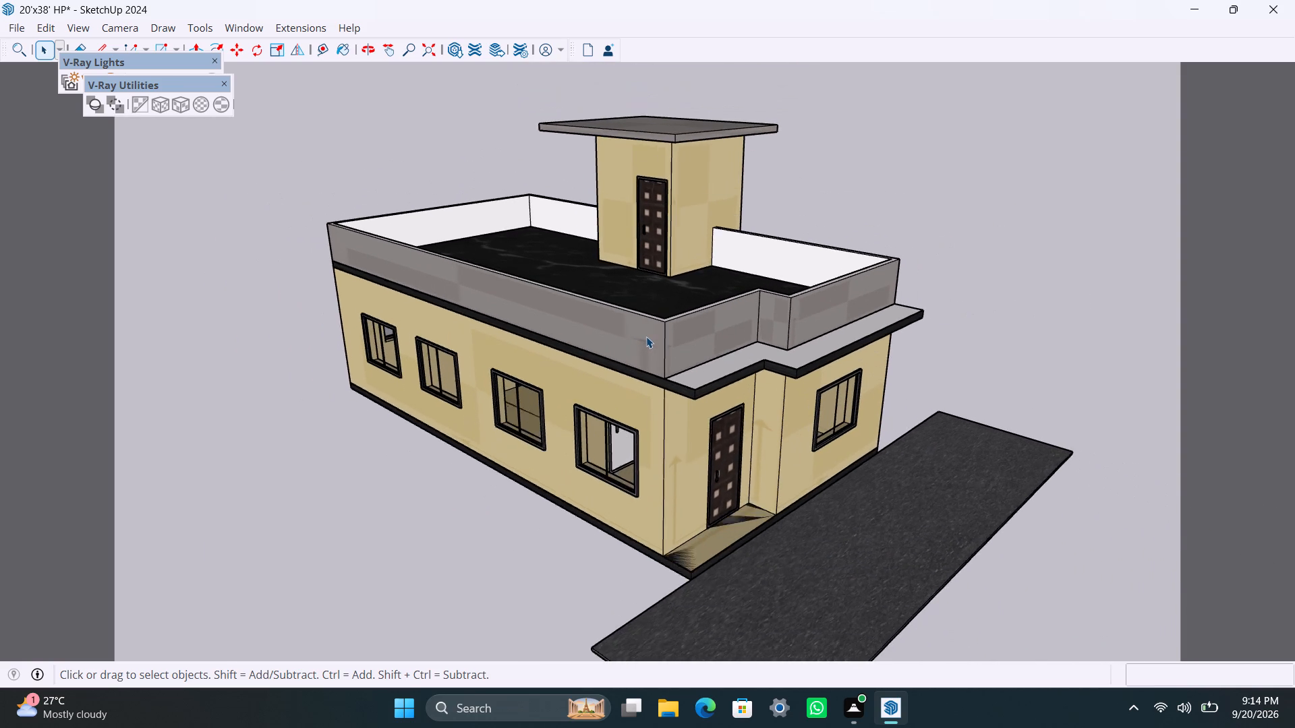
scroll(646, 336, "up", 3)
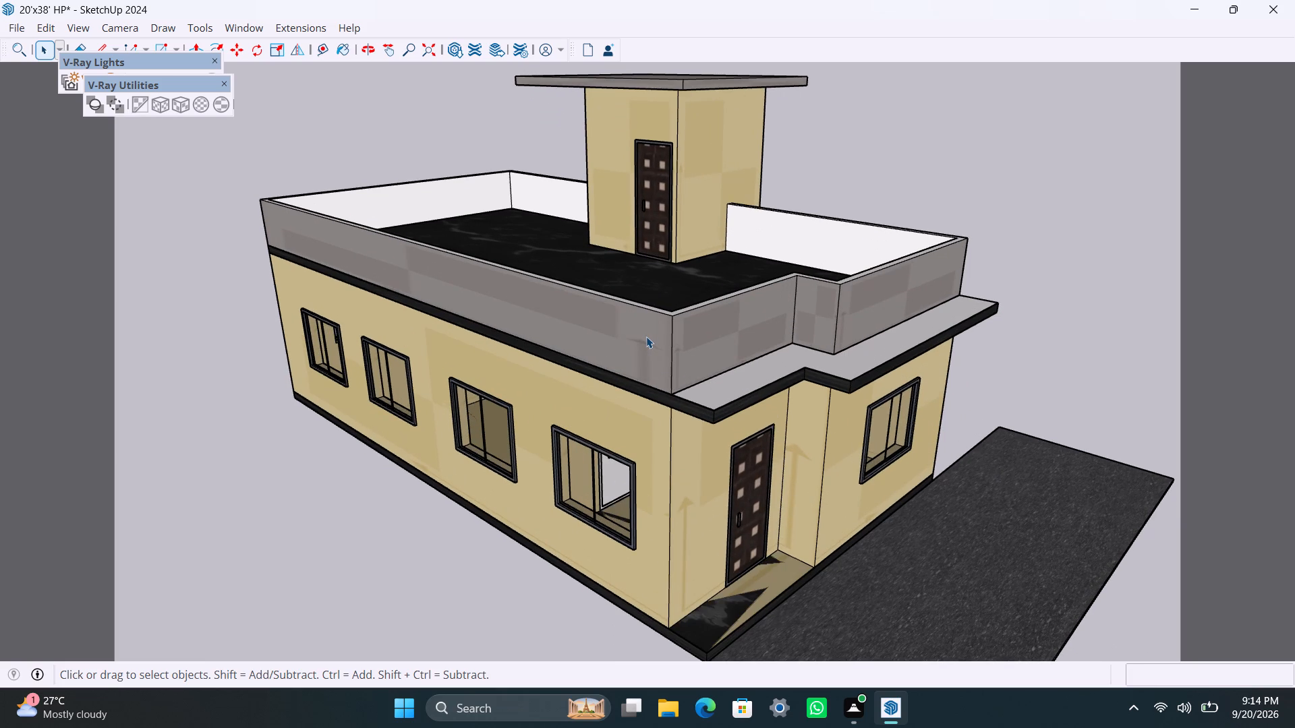
scroll(646, 336, "down", 4)
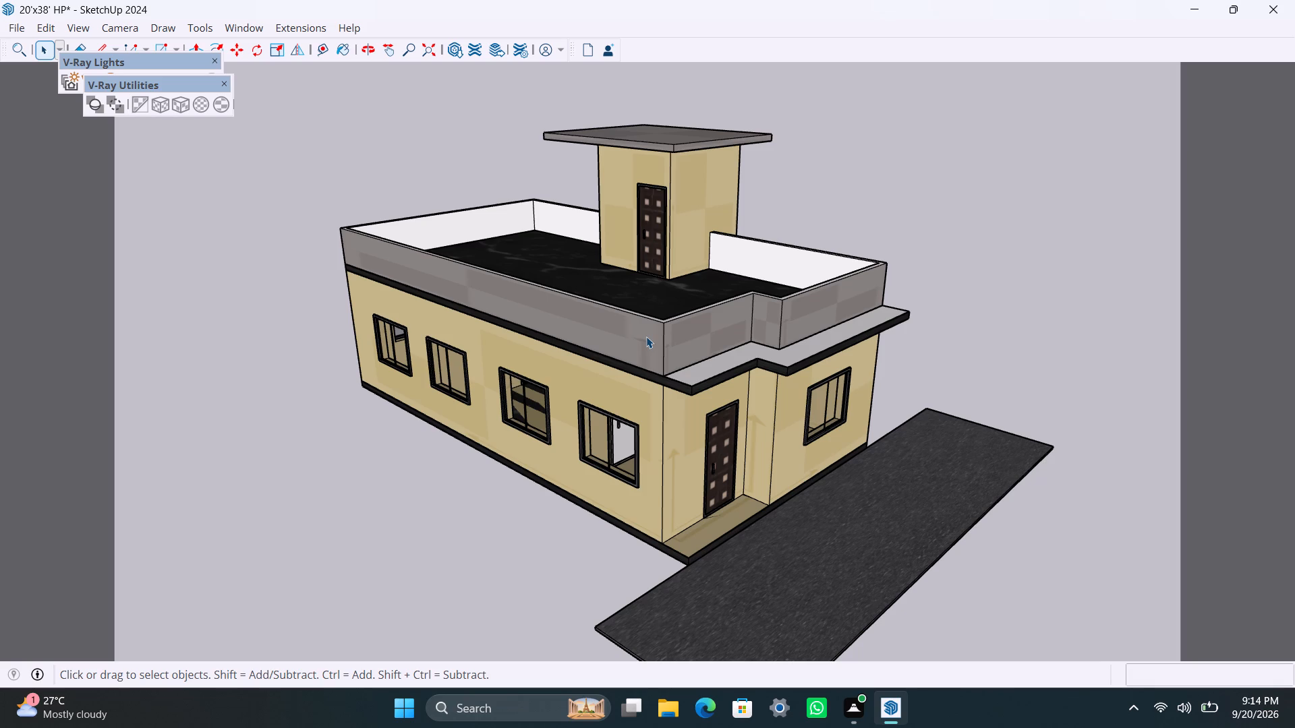
scroll(653, 364, "down", 4)
scroll(641, 386, "up", 5)
scroll(625, 203, "up", 2)
middle_click_drag(620, 214, 614, 204)
scroll(645, 322, "down", 5)
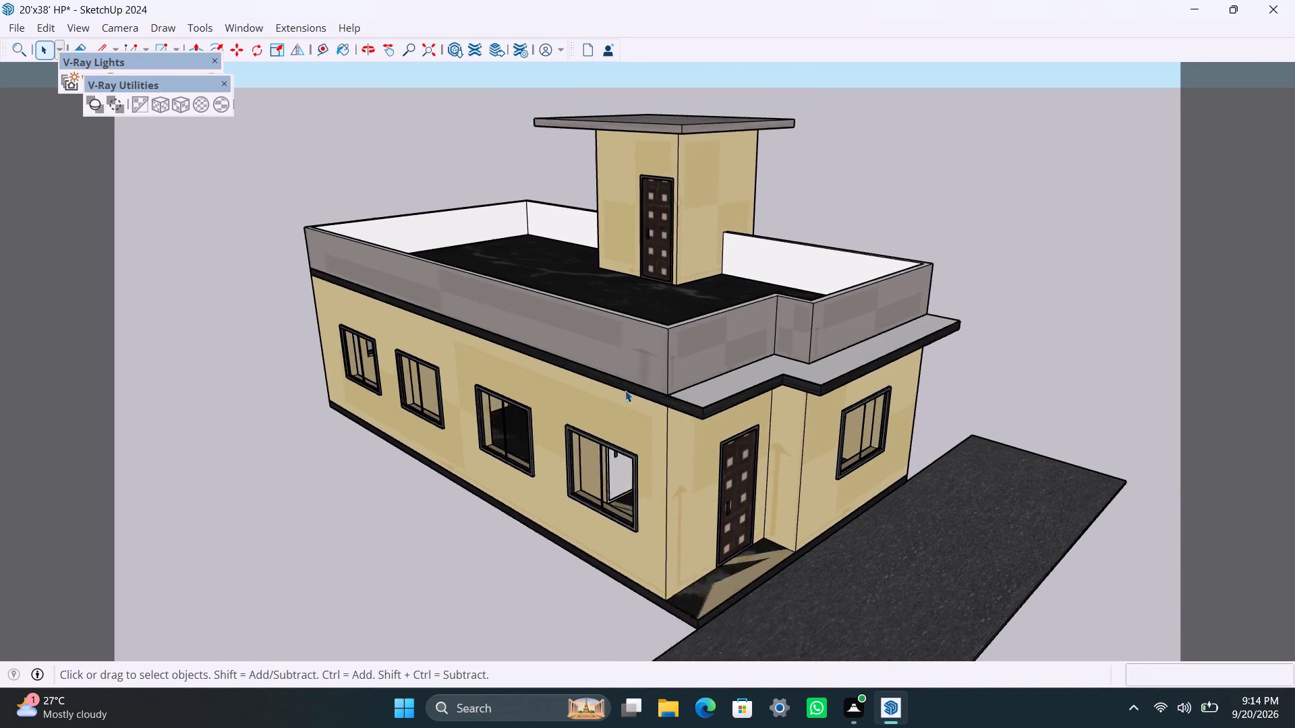
middle_click_drag(618, 491, 644, 425)
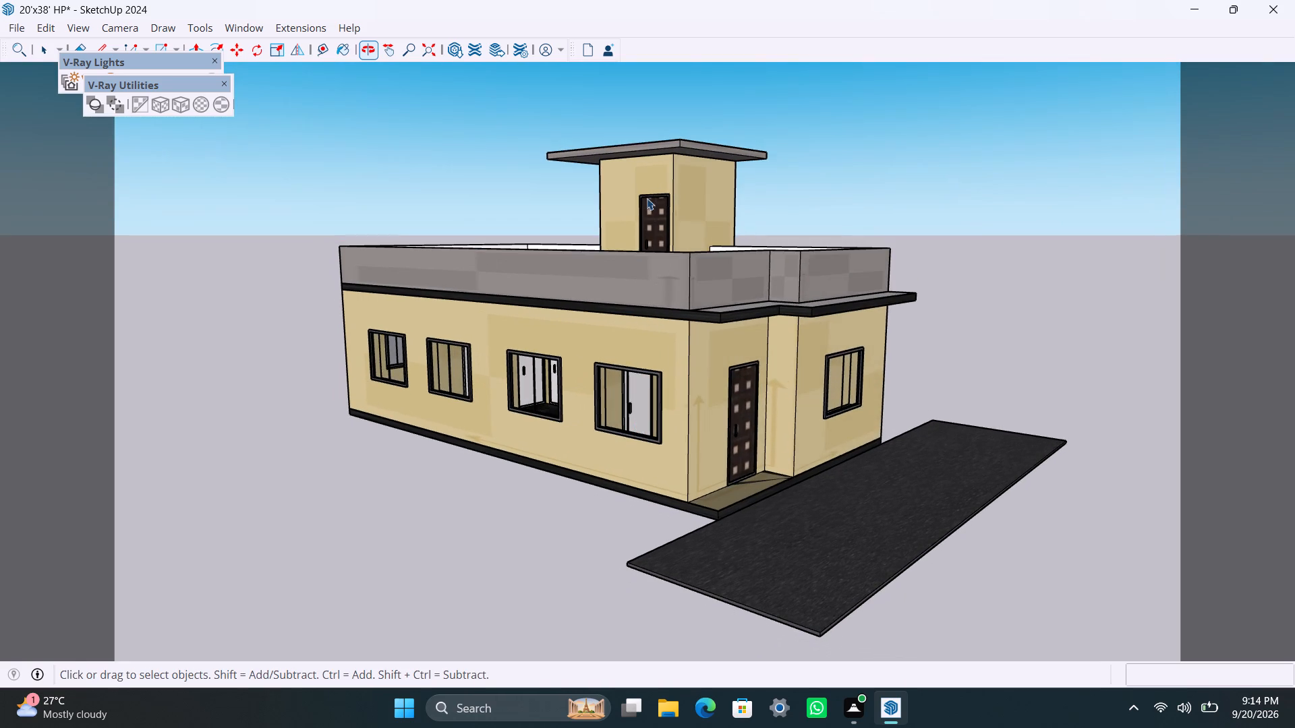
scroll(647, 199, "up", 4)
Close the 20'x38' HP model, saving its changes.
left_click(864, 706)
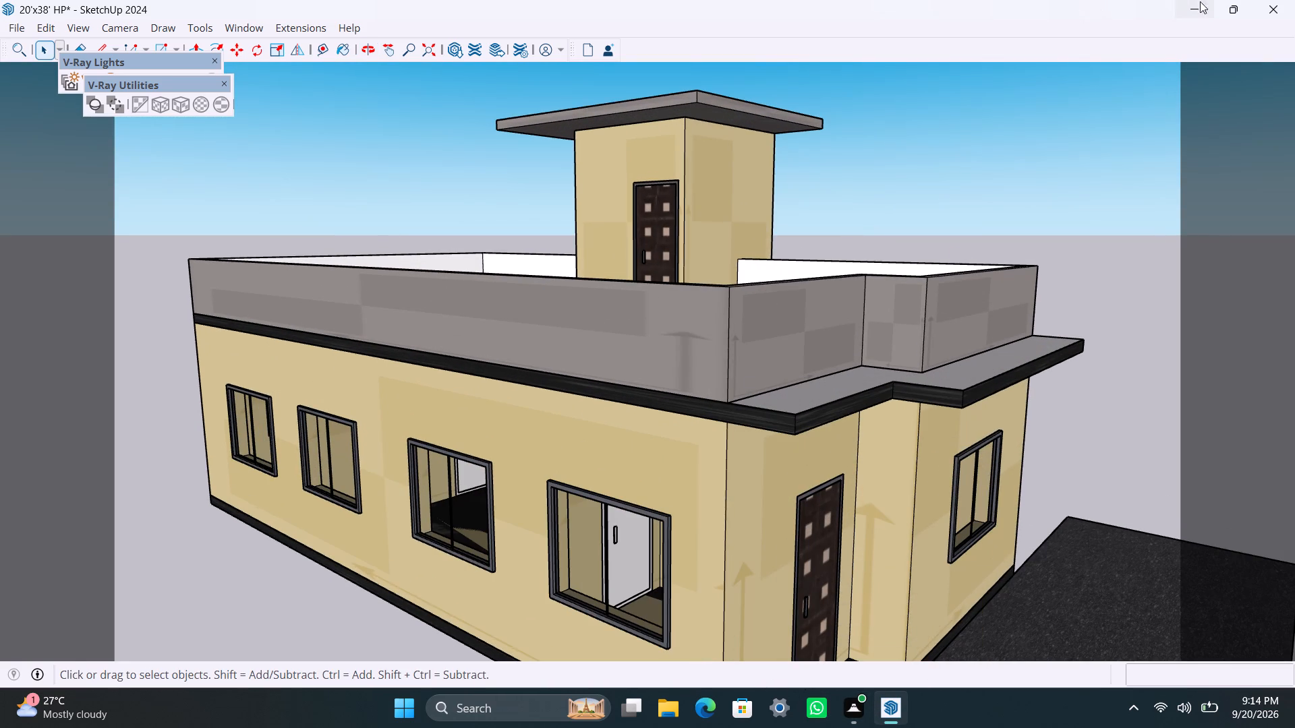
left_click(1265, 6)
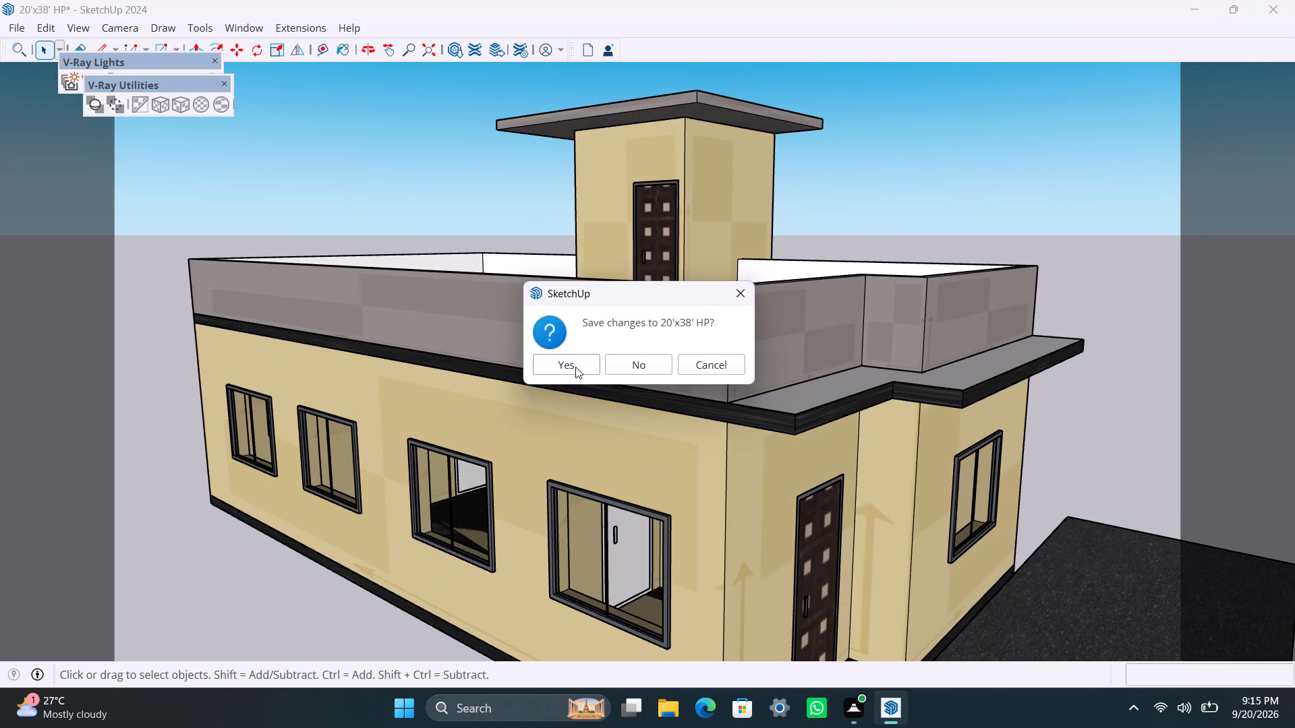
left_click(577, 370)
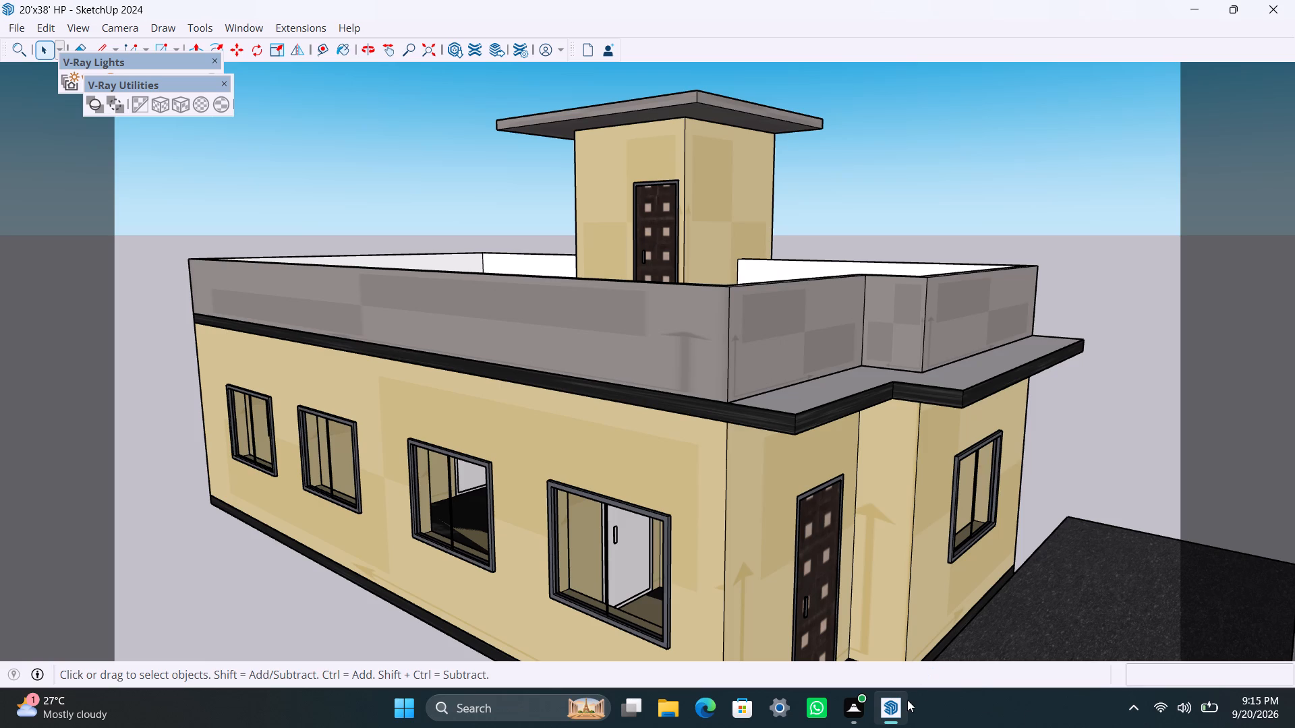